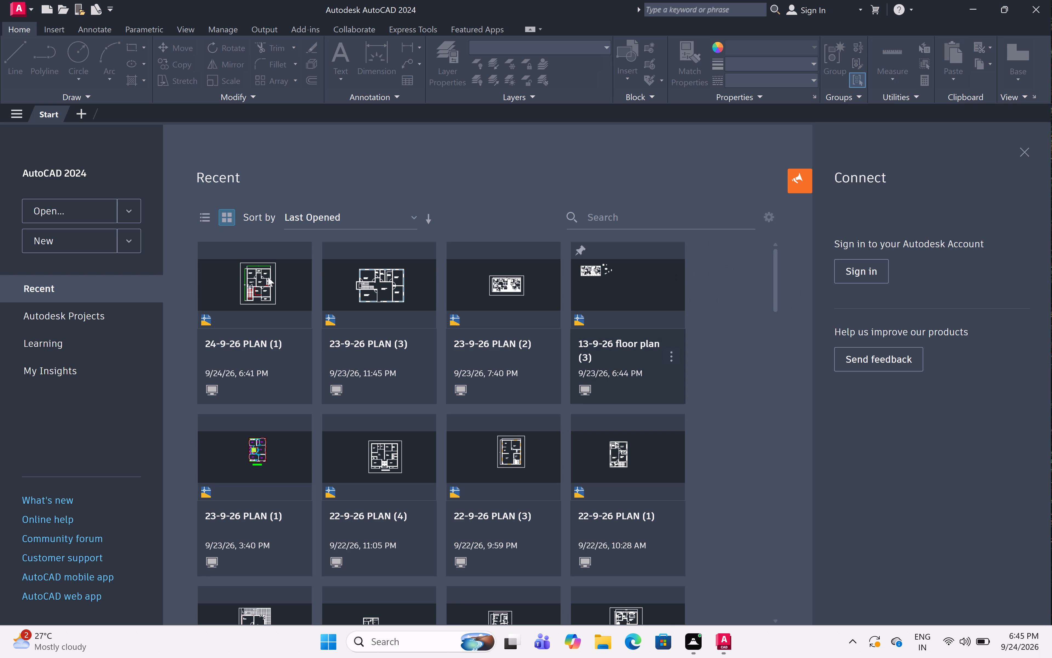
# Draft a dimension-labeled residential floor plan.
# Start a new blank drawing.
pyautogui.click(98, 234)
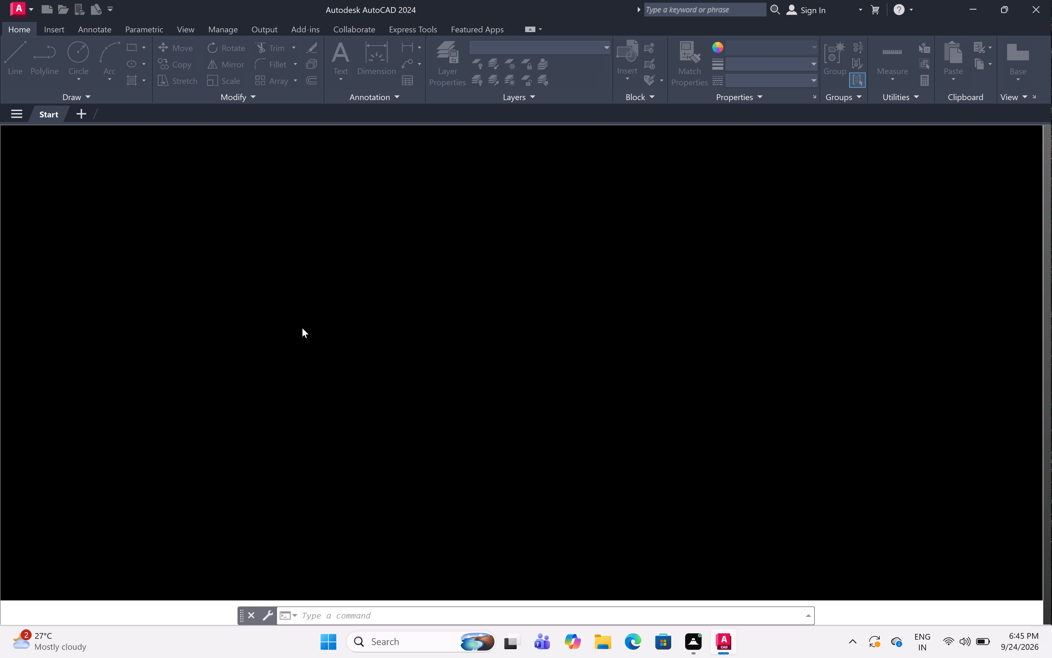
# Configure the drawing units to Engineering length type with 0'-0.0" precision.
pyautogui.scroll(-1, 461, 324)
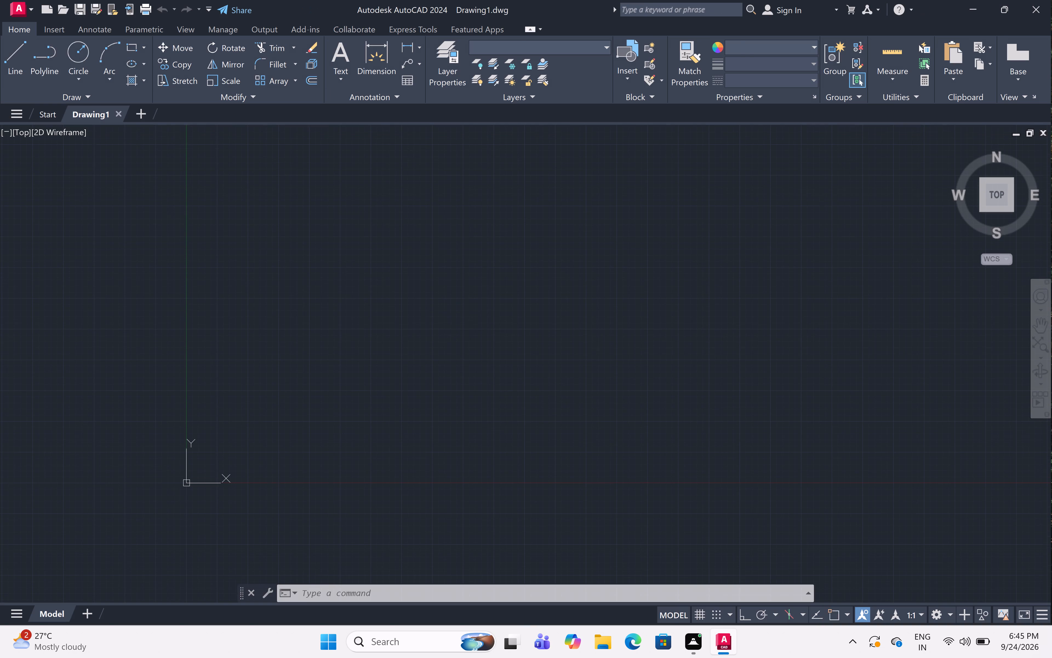
pyautogui.scroll(-10, 454, 321)
pyautogui.scroll(-6, 478, 301)
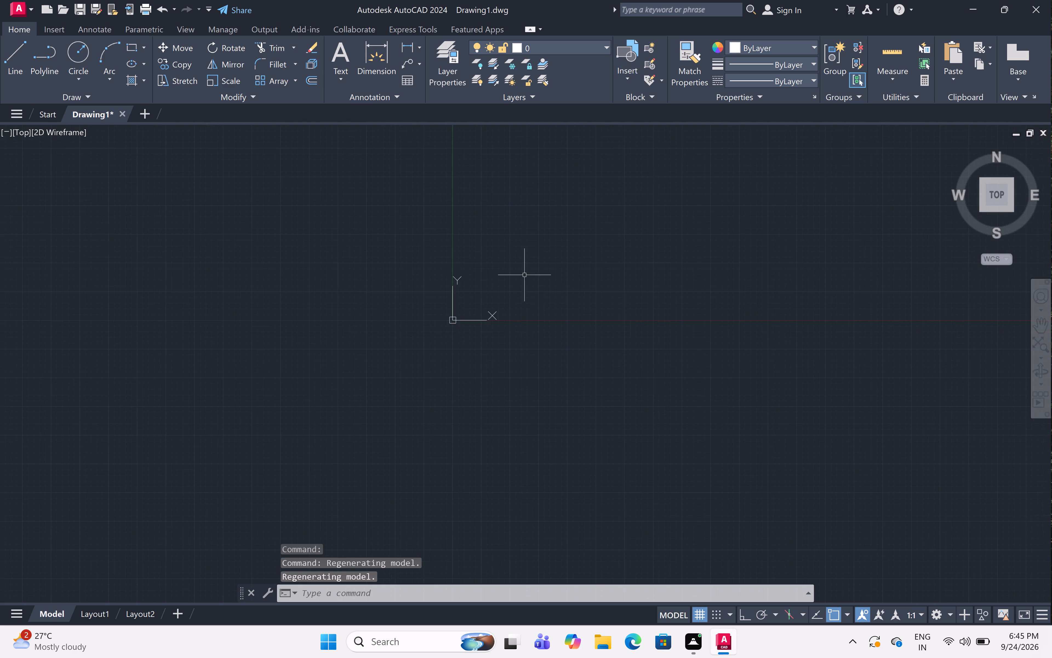
pyautogui.scroll(-4, 524, 275)
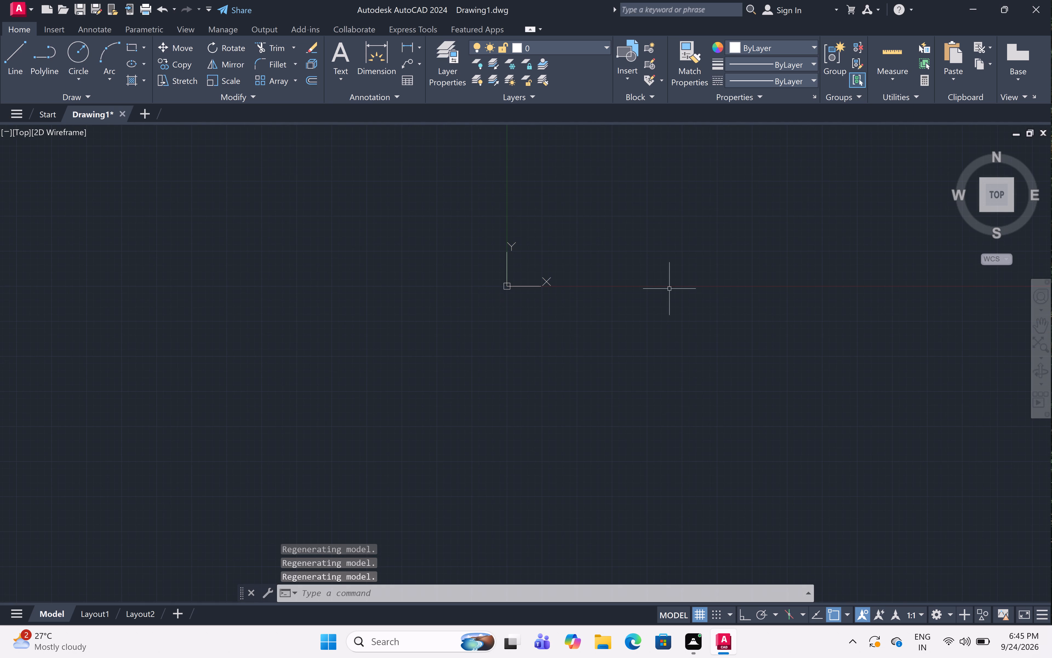
pyautogui.scroll(-5, 669, 285)
pyautogui.moveTo(681, 234); pyautogui.dragTo(372, 376, button='middle')
pyautogui.scroll(-5, 387, 337)
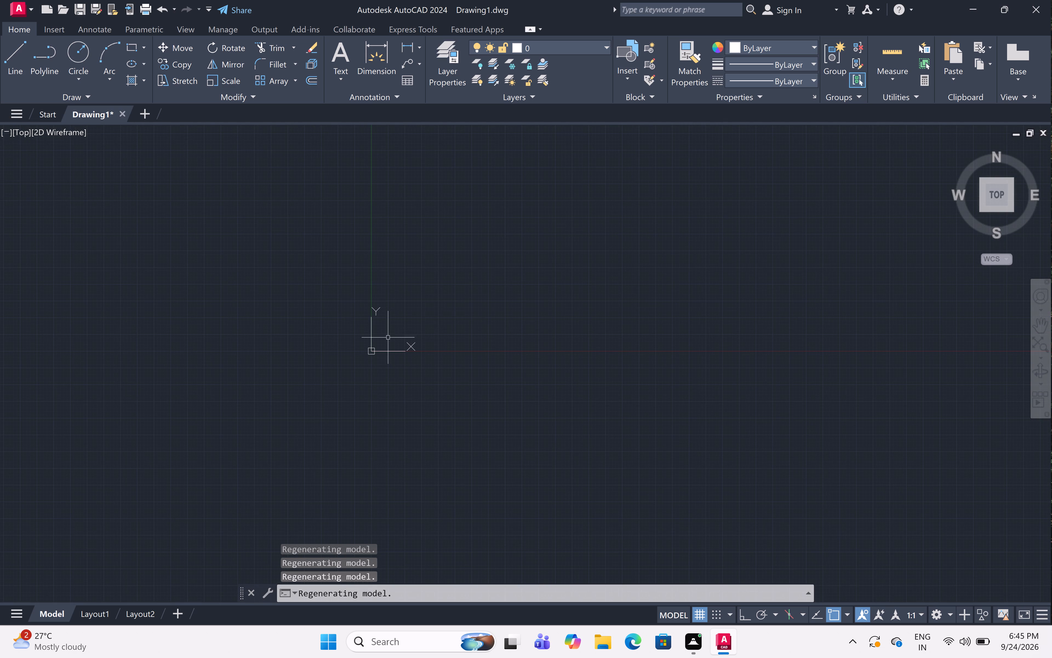
pyautogui.moveTo(470, 289); pyautogui.dragTo(401, 346, button='middle')
pyautogui.scroll(-4, 431, 305)
pyautogui.moveTo(533, 276); pyautogui.dragTo(533, 276, button='middle')
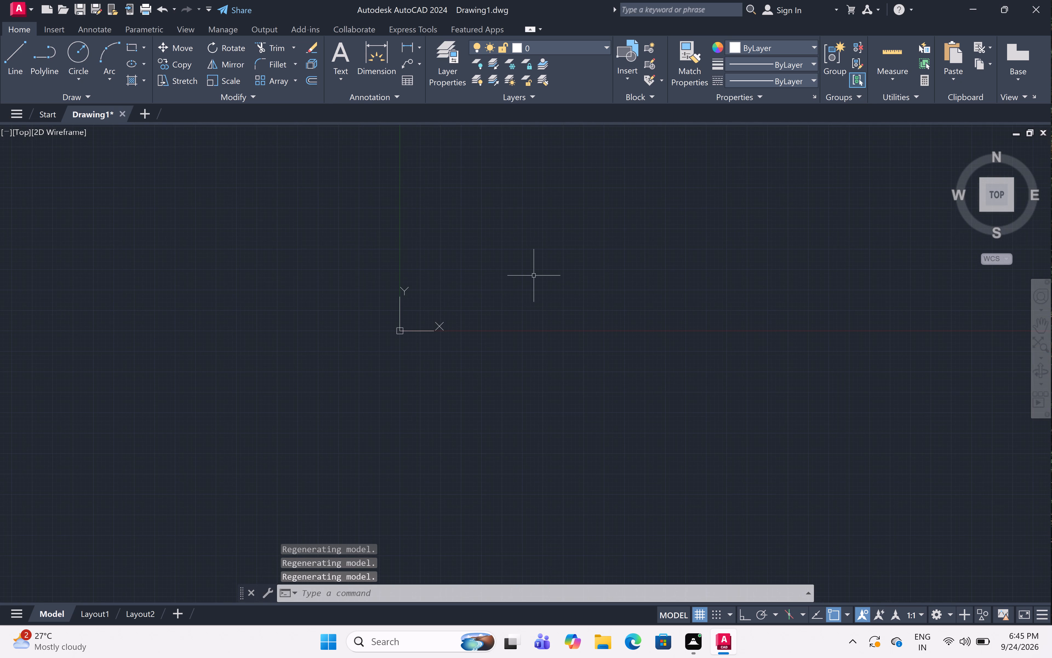
pyautogui.moveTo(533, 276); pyautogui.dragTo(408, 398, button='middle')
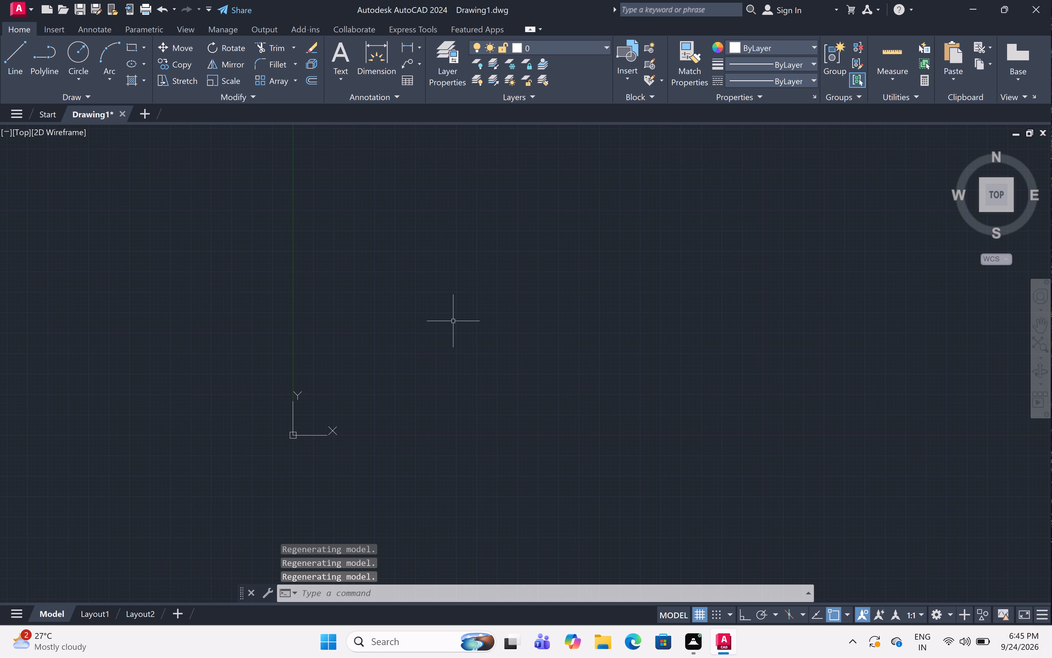
pyautogui.write('un')
pyautogui.press('space')
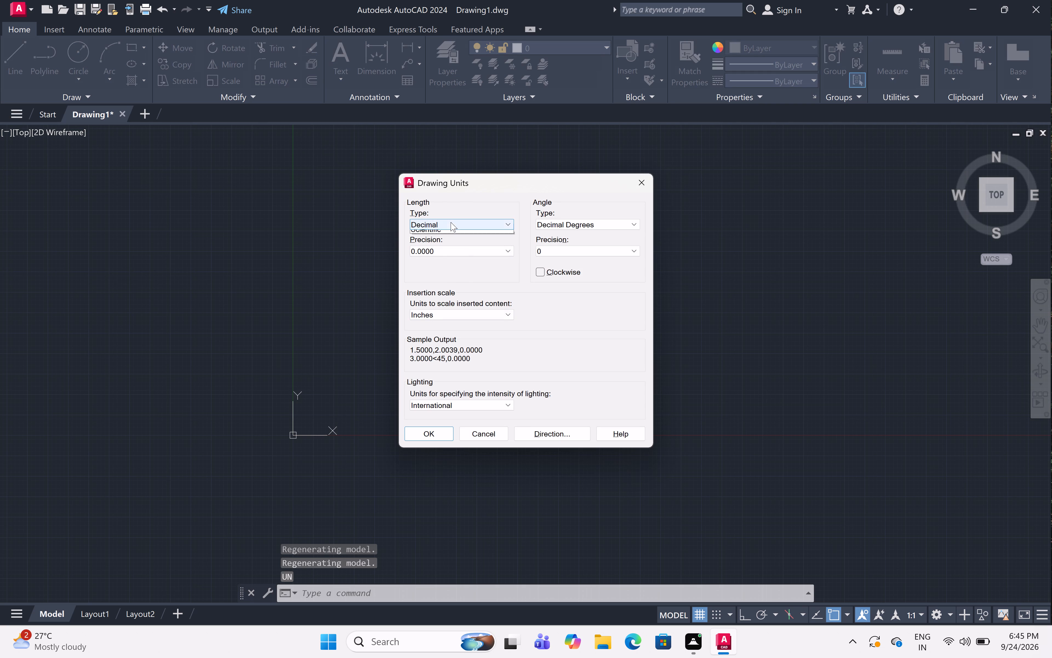
pyautogui.click(451, 222)
pyautogui.click(443, 254)
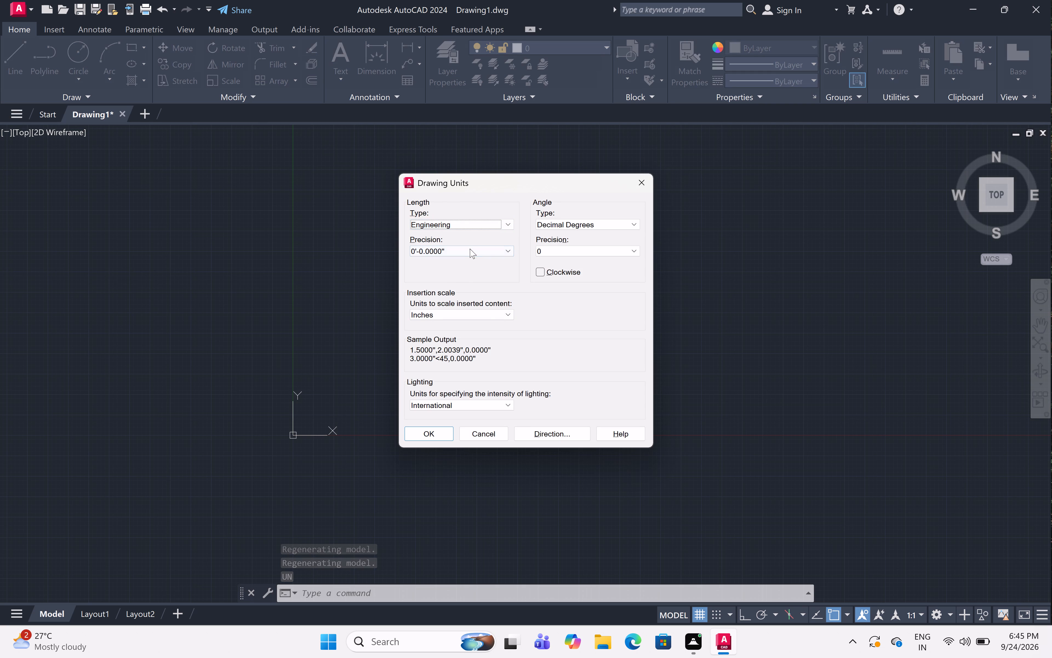
pyautogui.click(470, 249)
pyautogui.click(466, 267)
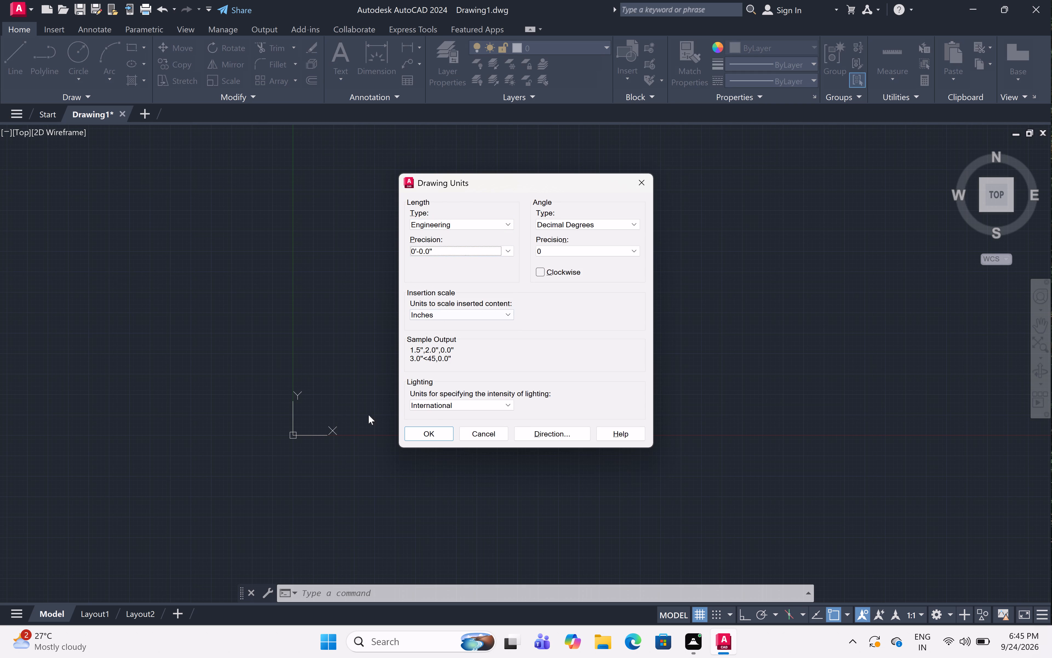
pyautogui.click(431, 432)
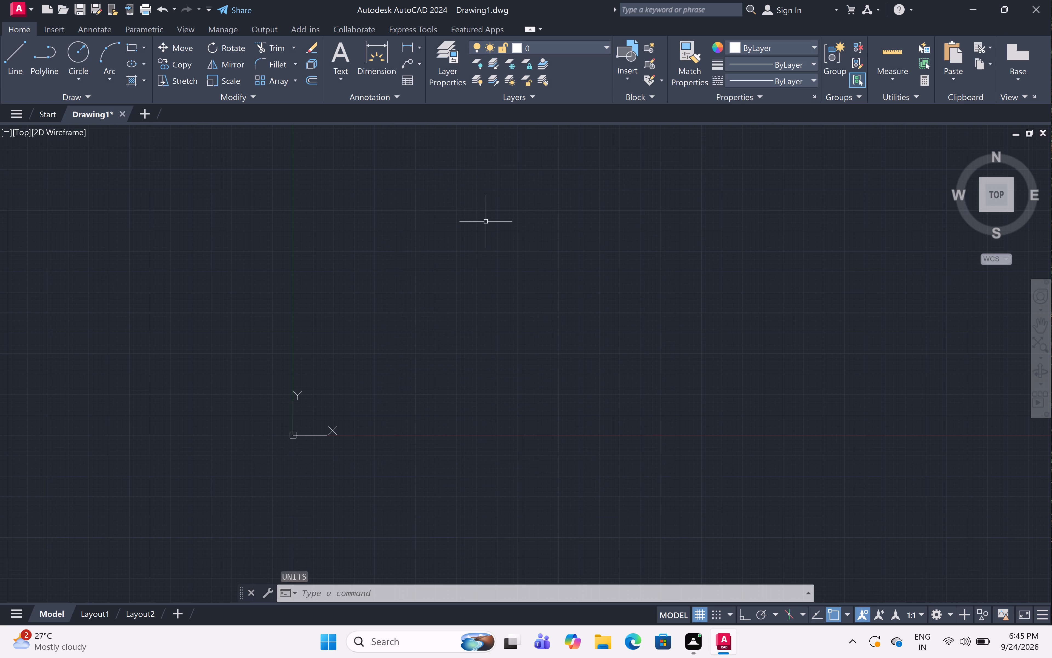
# Draw one horizontal and one vertical construction line that cross in the empty drawing area.
pyautogui.write('xl')
pyautogui.press('space')
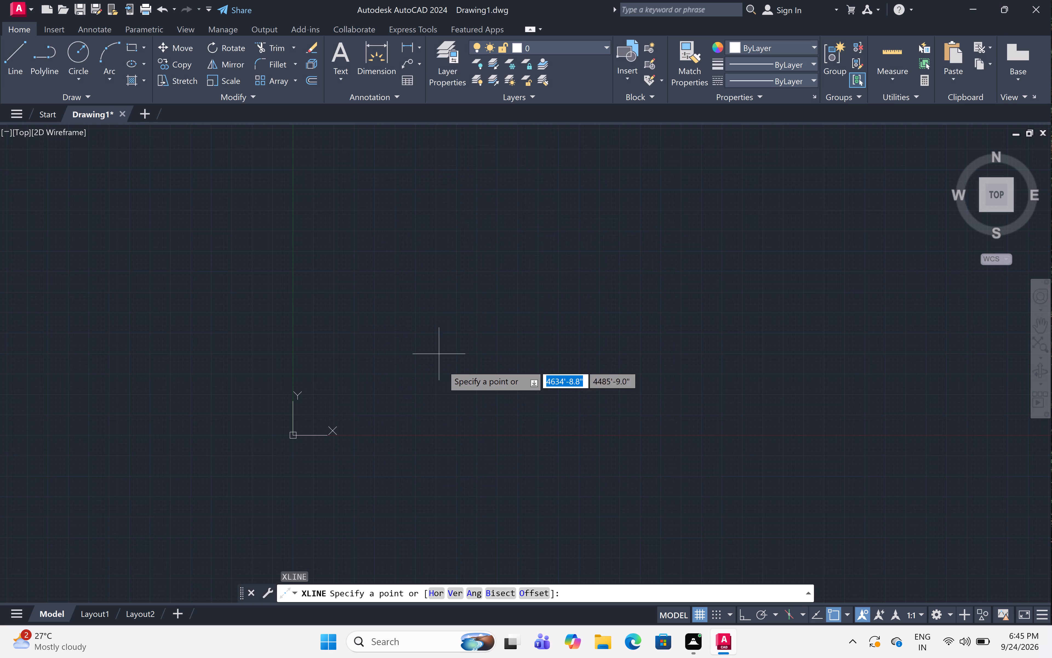
pyautogui.write('h')
pyautogui.press('space')
pyautogui.click(490, 198)
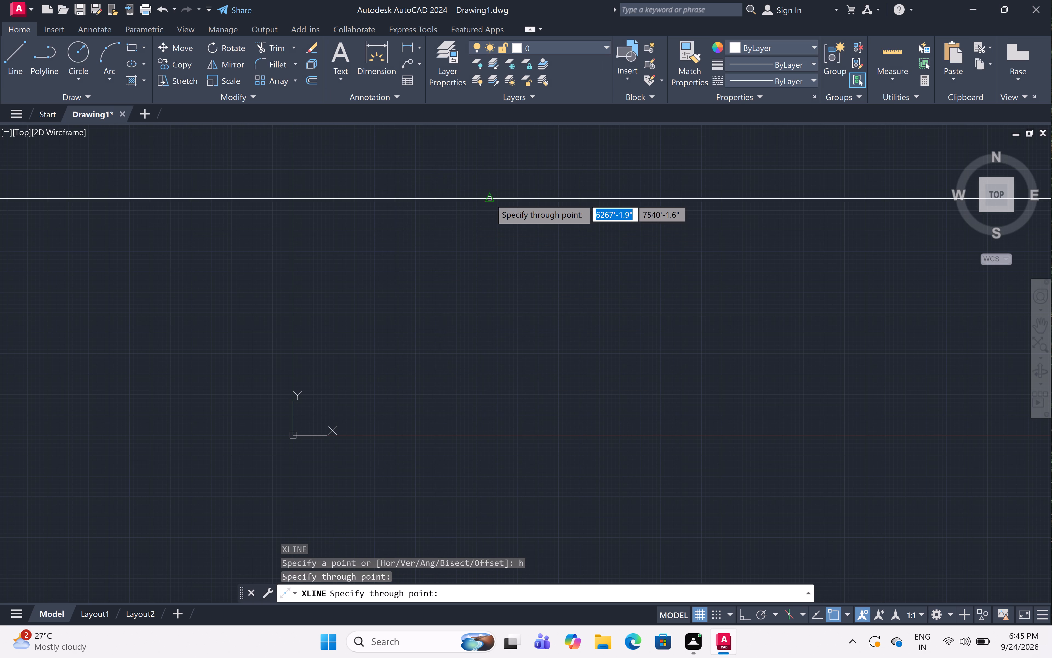
pyautogui.press('space')
pyautogui.press('space')
pyautogui.write('v')
pyautogui.press('space')
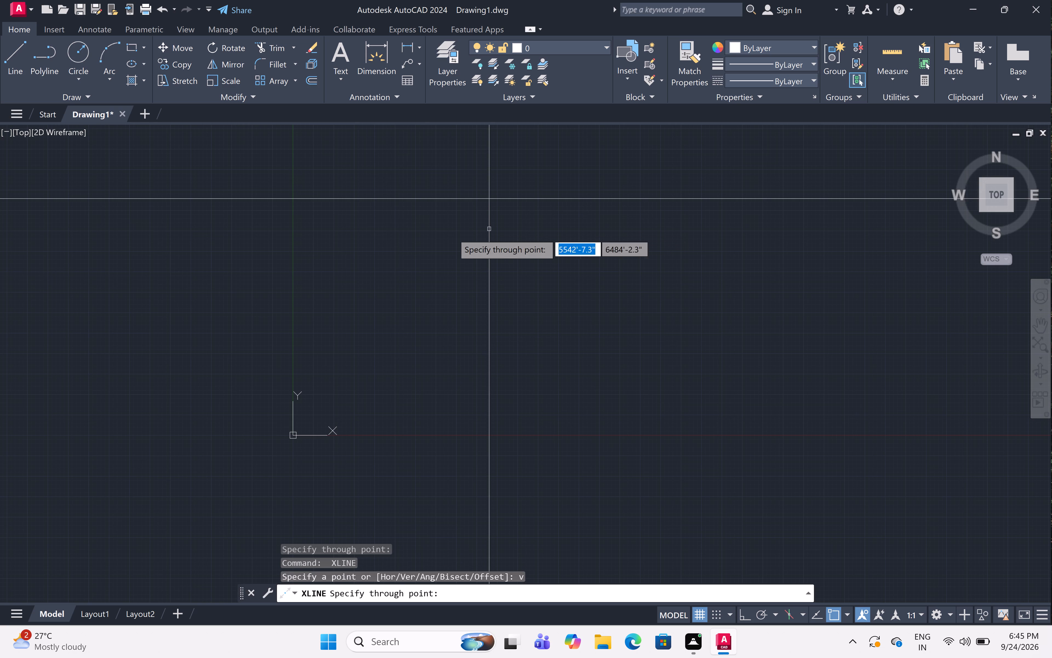
pyautogui.click(400, 256)
pyautogui.press('Escape')
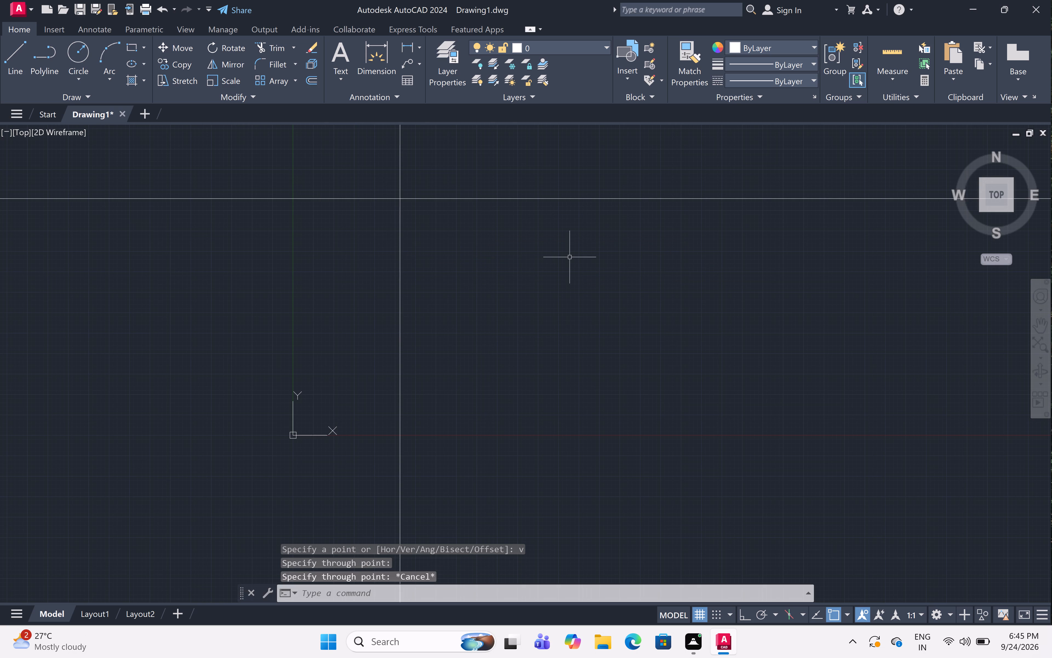
# Trim the construction lines beyond their intersection, leaving an upper-left corner for the plan.
pyautogui.write('tr')
pyautogui.press('space')
pyautogui.click(437, 162)
pyautogui.click(229, 229)
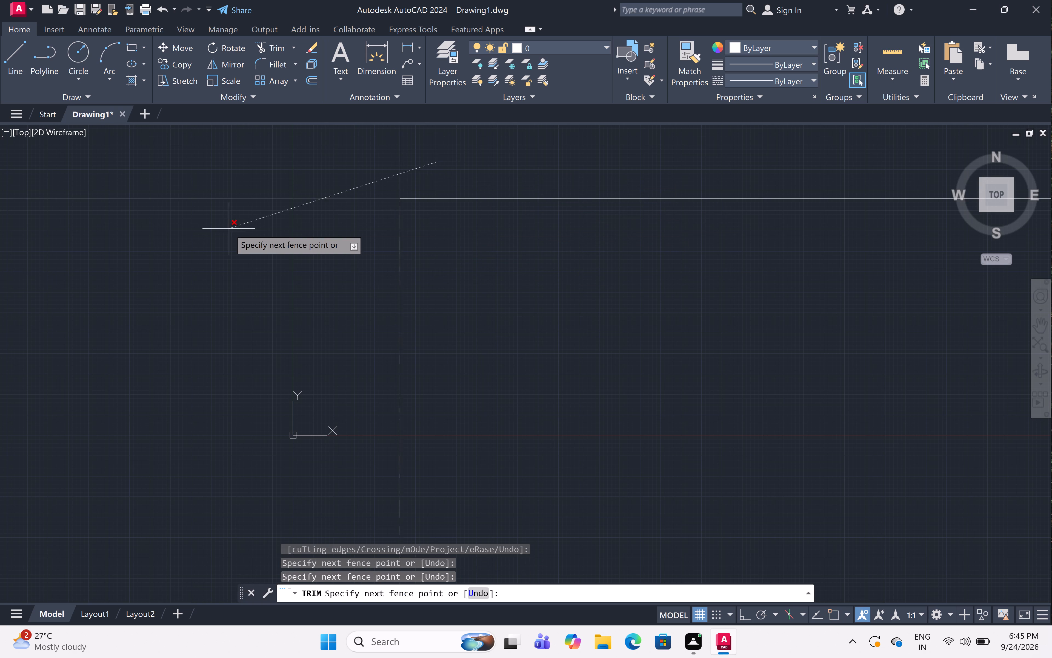
pyautogui.press('Escape')
# Offset the vertical corner line 5" to the inside to give the left outer wall its thickness.
pyautogui.scroll(3, 449, 204)
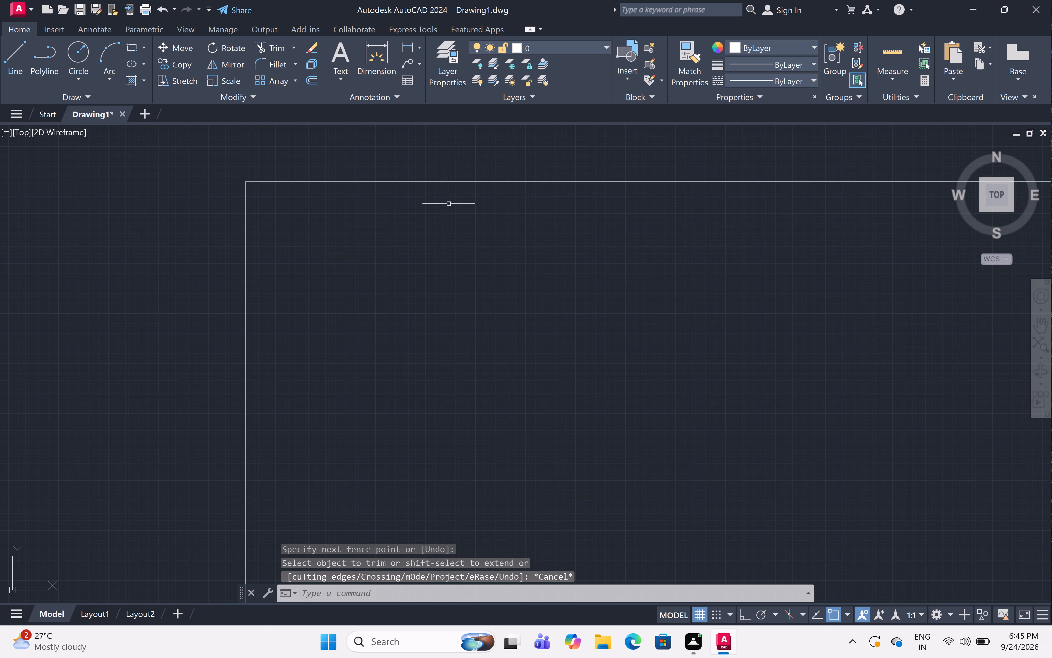
pyautogui.moveTo(368, 208); pyautogui.dragTo(384, 281, button='middle')
pyautogui.write('off')
pyautogui.press('space')
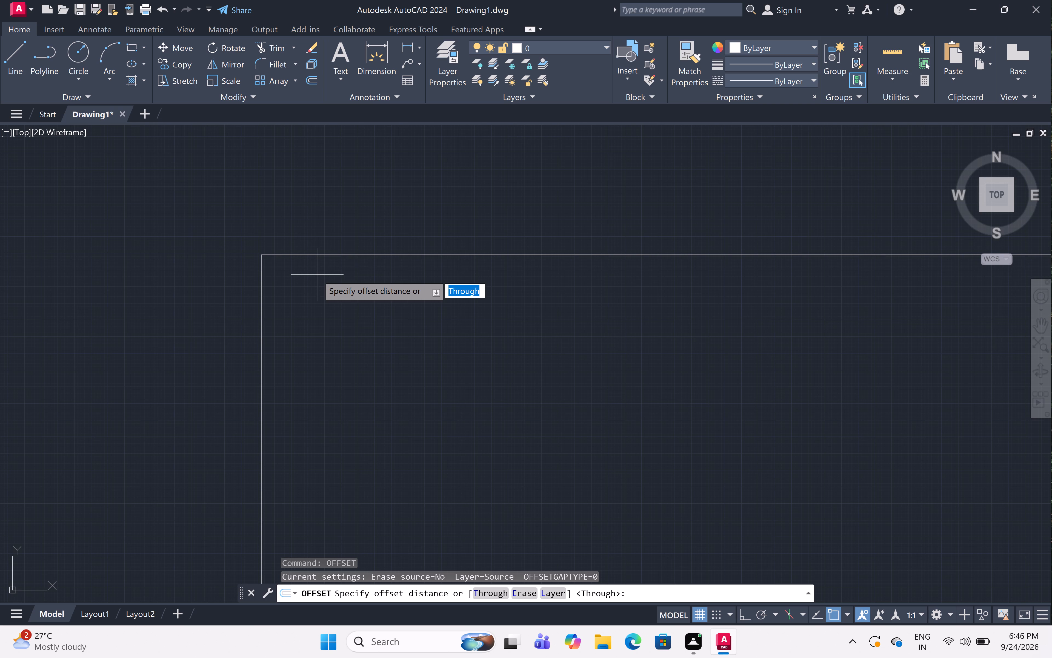
pyautogui.write('5"')
pyautogui.press('space')
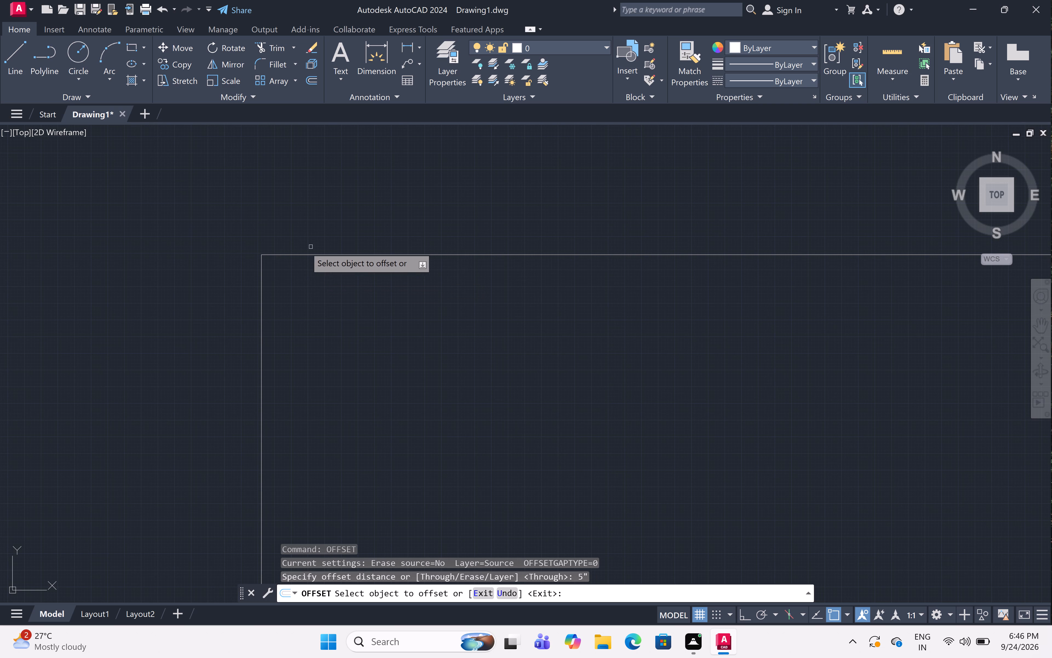
pyautogui.click(261, 262)
pyautogui.click(389, 282)
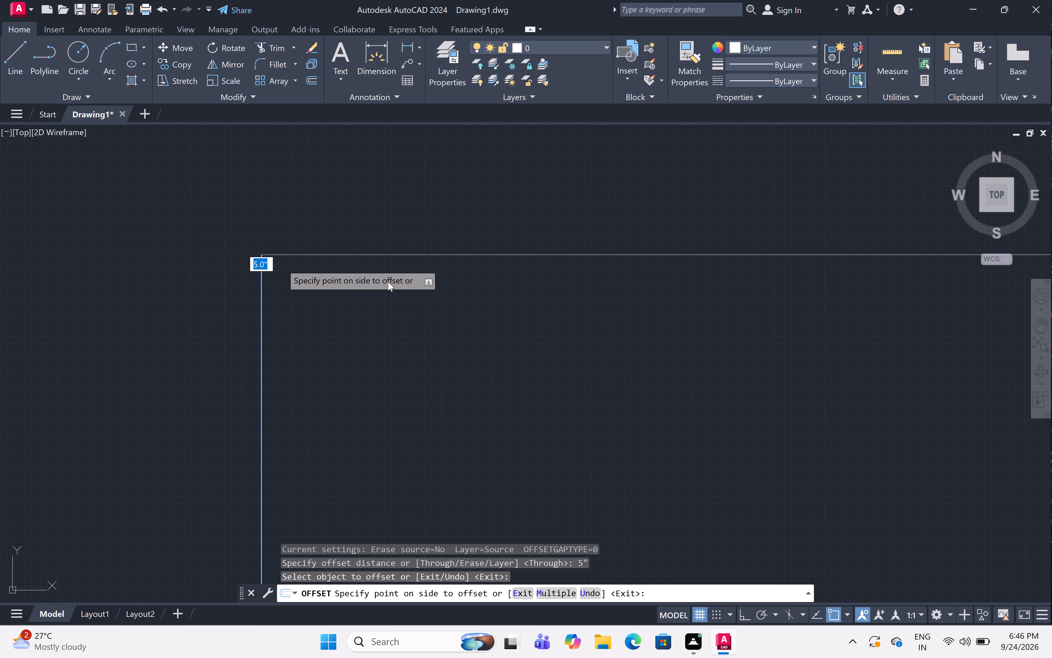
pyautogui.click(450, 285)
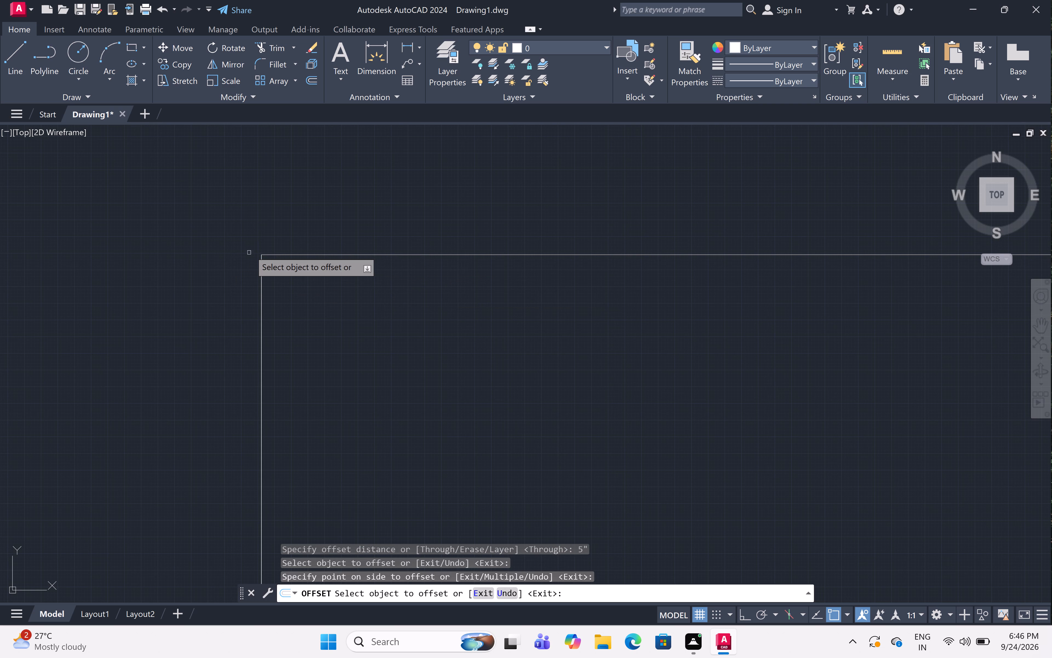
# Offset the horizontal corner line 5" downward to give the top outer wall its thickness.
pyautogui.scroll(6, 264, 255)
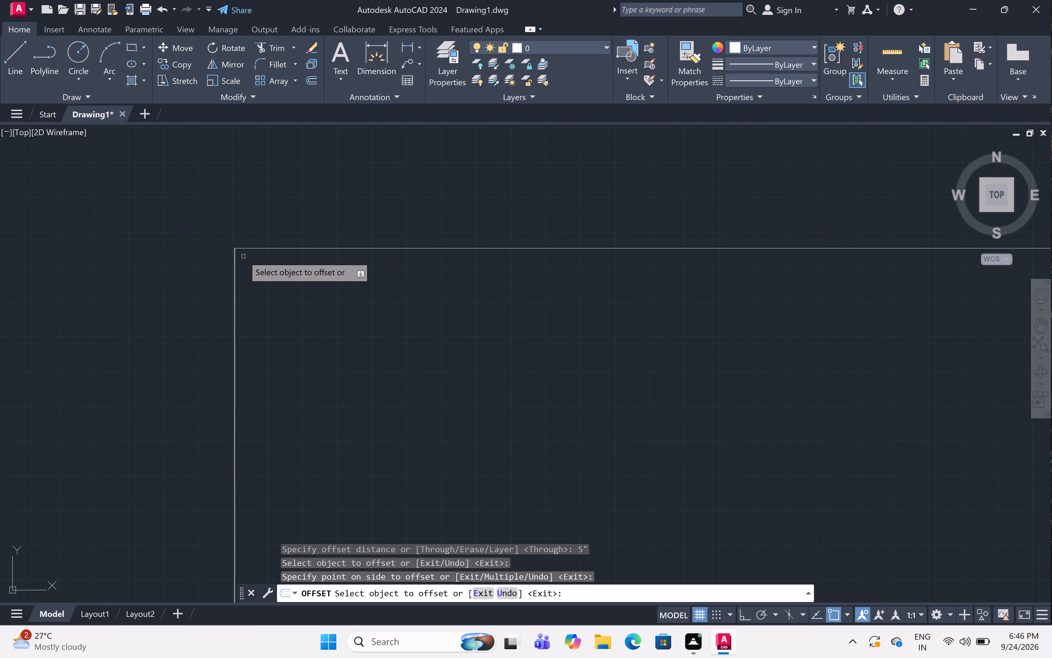
pyautogui.scroll(5, 239, 248)
pyautogui.scroll(3, 204, 262)
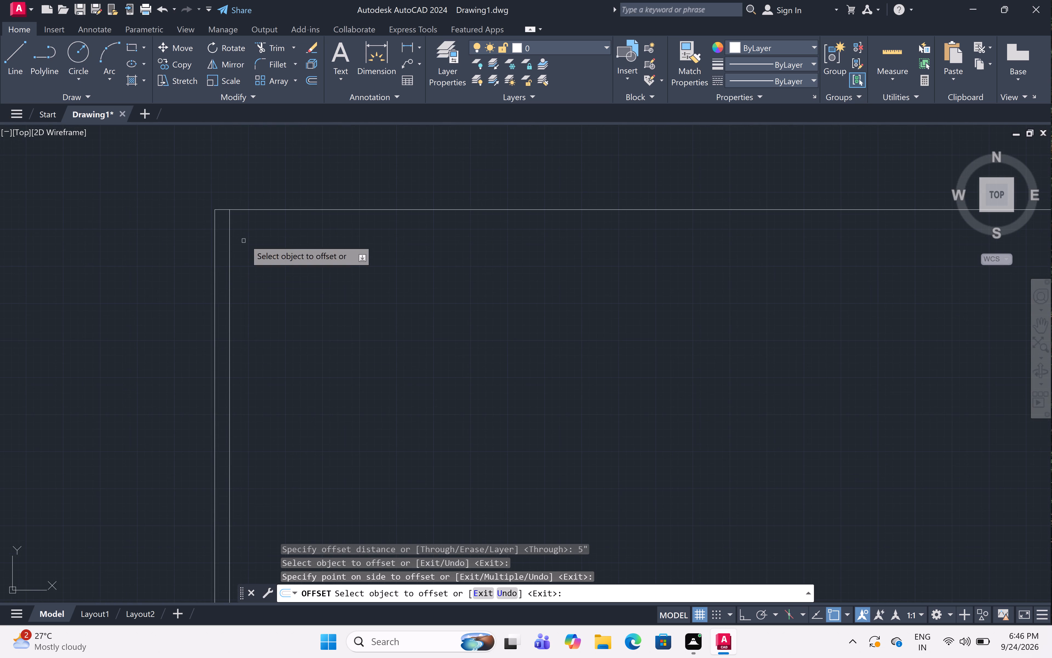
pyautogui.click(288, 210)
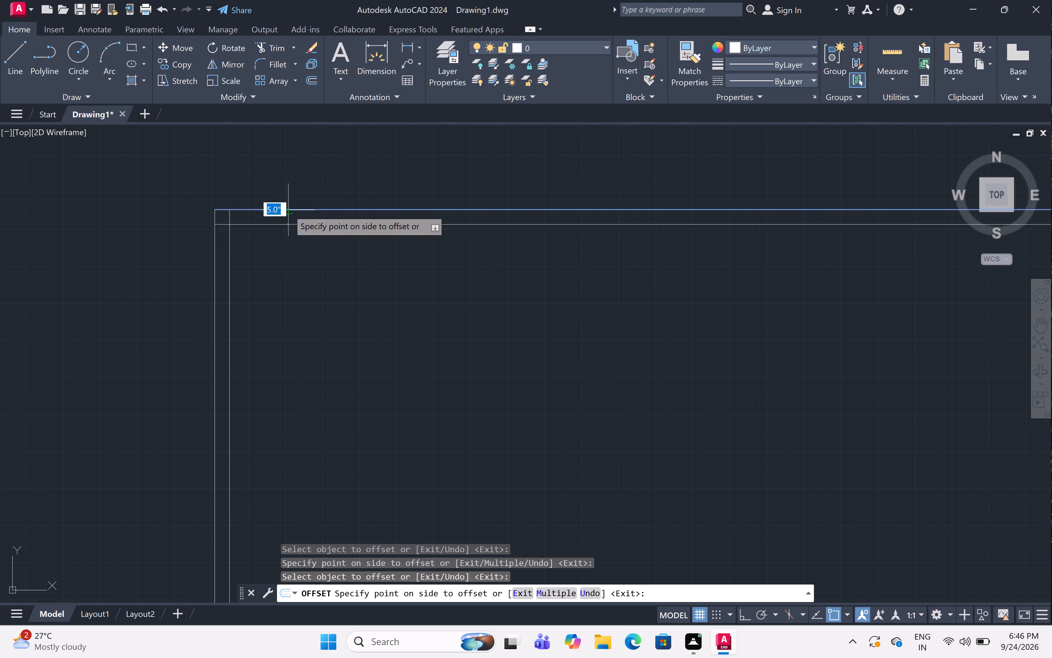
pyautogui.moveTo(289, 435); pyautogui.dragTo(289, 427)
pyautogui.scroll(-3, 308, 330)
pyautogui.scroll(2, 341, 336)
pyautogui.moveTo(236, 326); pyautogui.dragTo(236, 327, button='middle')
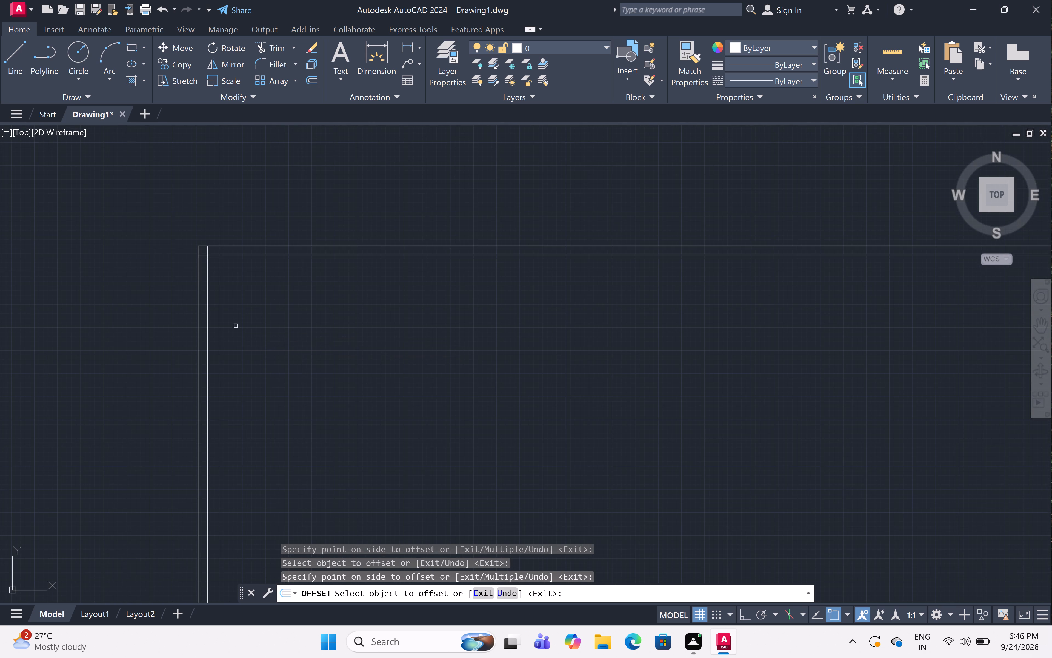
pyautogui.moveTo(236, 327); pyautogui.dragTo(257, 339, button='middle')
pyautogui.press('Escape')
# Offset the left wall's inner line 9'0" to the right to set the first room's width.
pyautogui.write('off')
pyautogui.press('space')
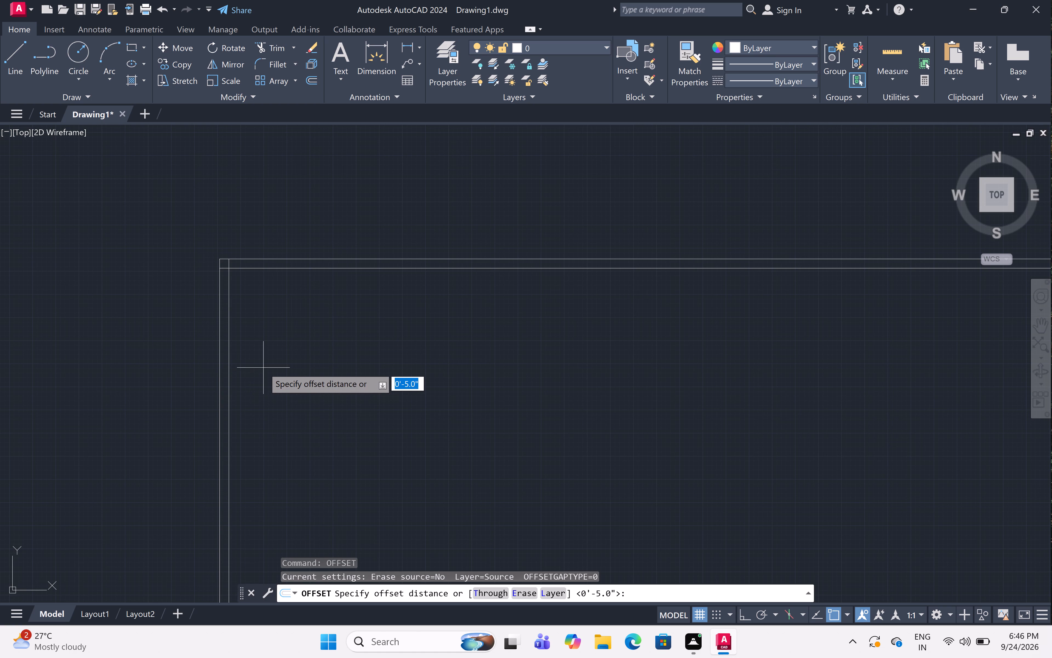
pyautogui.write('9\'0"')
pyautogui.press('space')
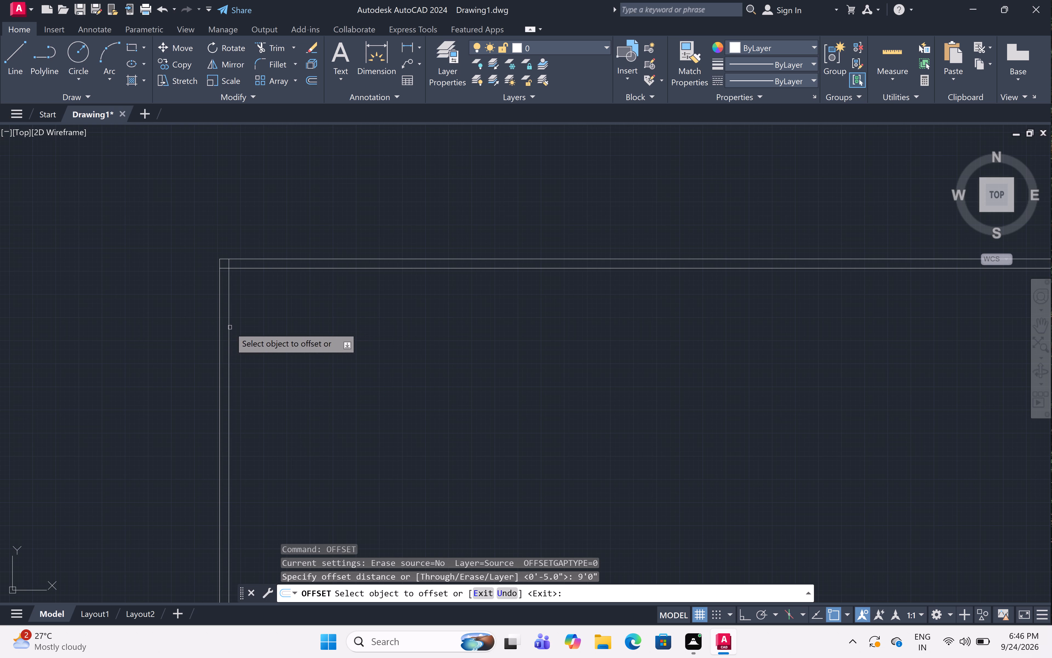
pyautogui.click(230, 327)
pyautogui.click(699, 339)
pyautogui.press('space')
# Offset the top wall's inner line 5' downward to set the first room's depth.
pyautogui.press('space')
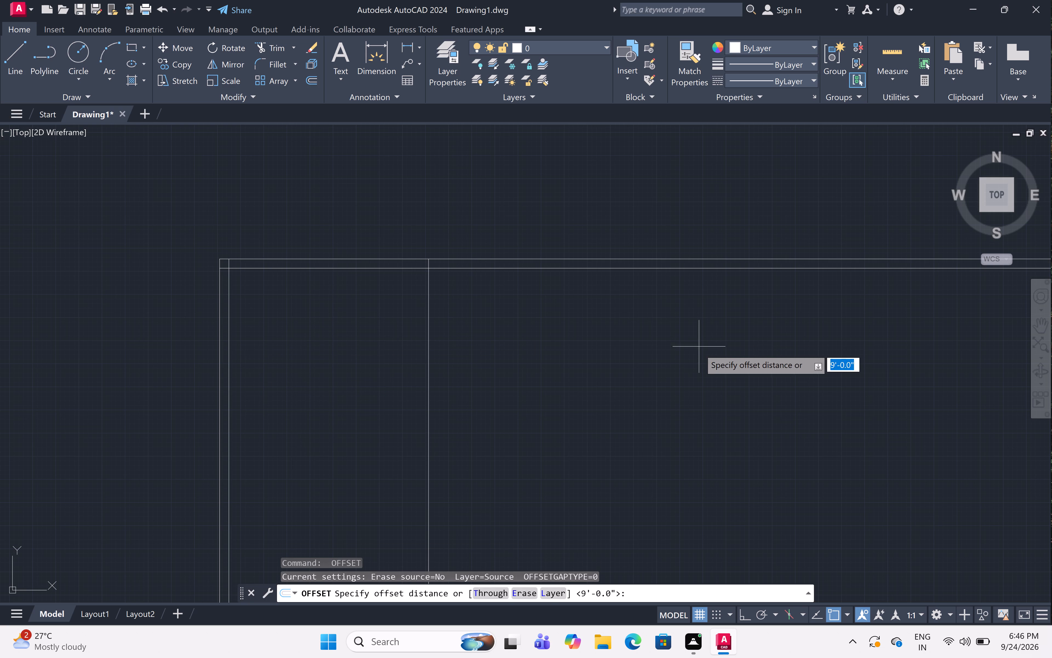
pyautogui.write("5'")
pyautogui.press('space')
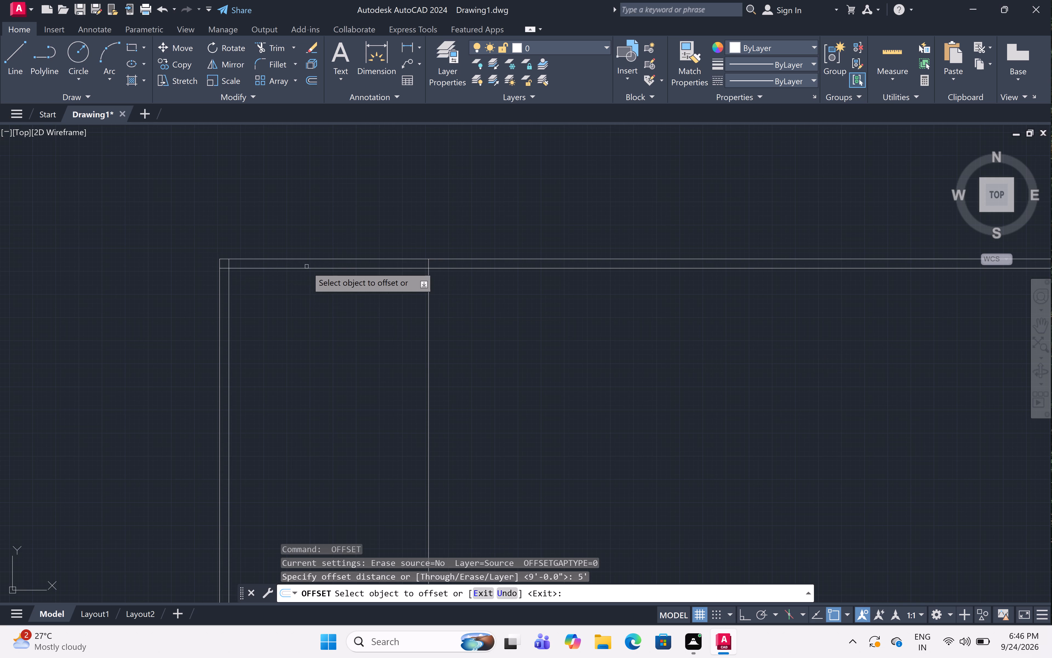
pyautogui.click(310, 270)
pyautogui.click(322, 386)
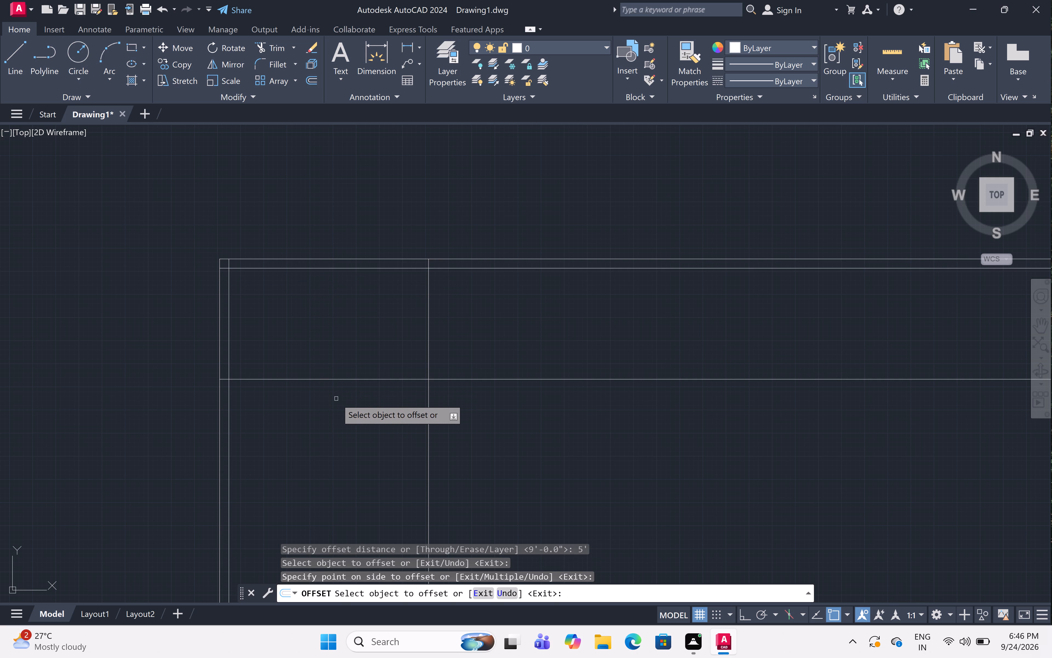
pyautogui.press('space')
# Offset the room's lower wall line 5" downward to give that wall its thickness.
pyautogui.press('space')
pyautogui.write('5"')
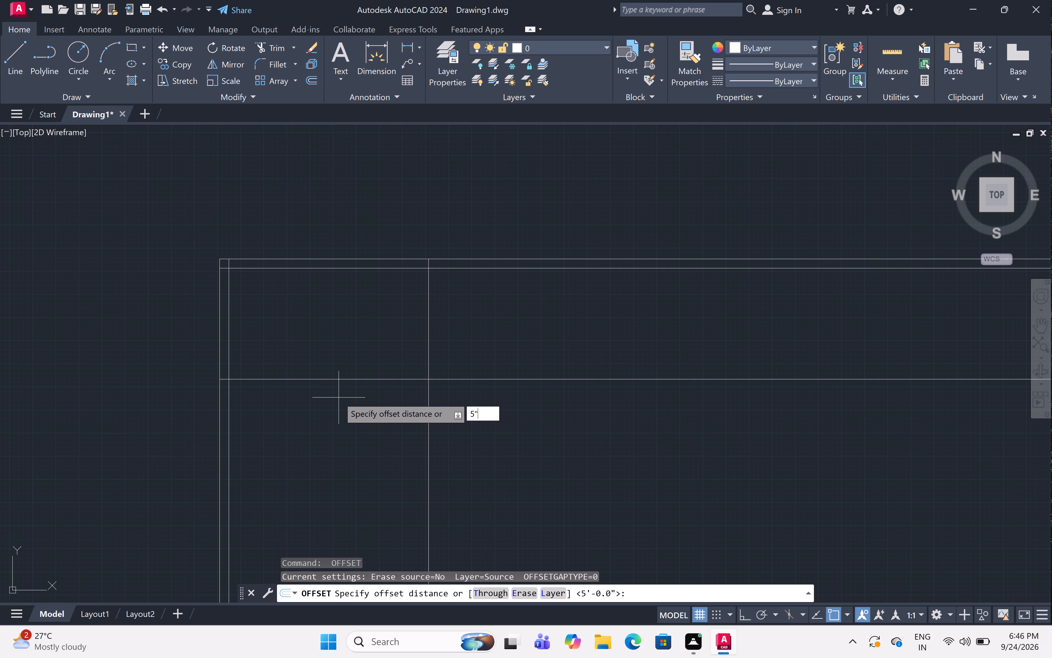
pyautogui.press('space')
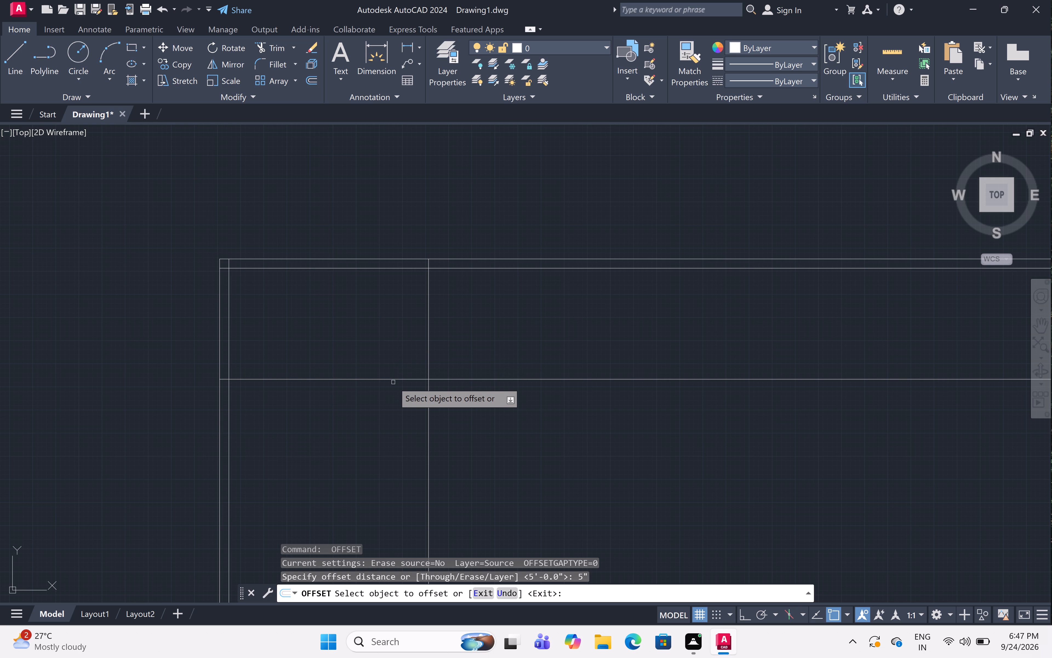
pyautogui.click(393, 380)
pyautogui.moveTo(394, 464); pyautogui.dragTo(396, 453)
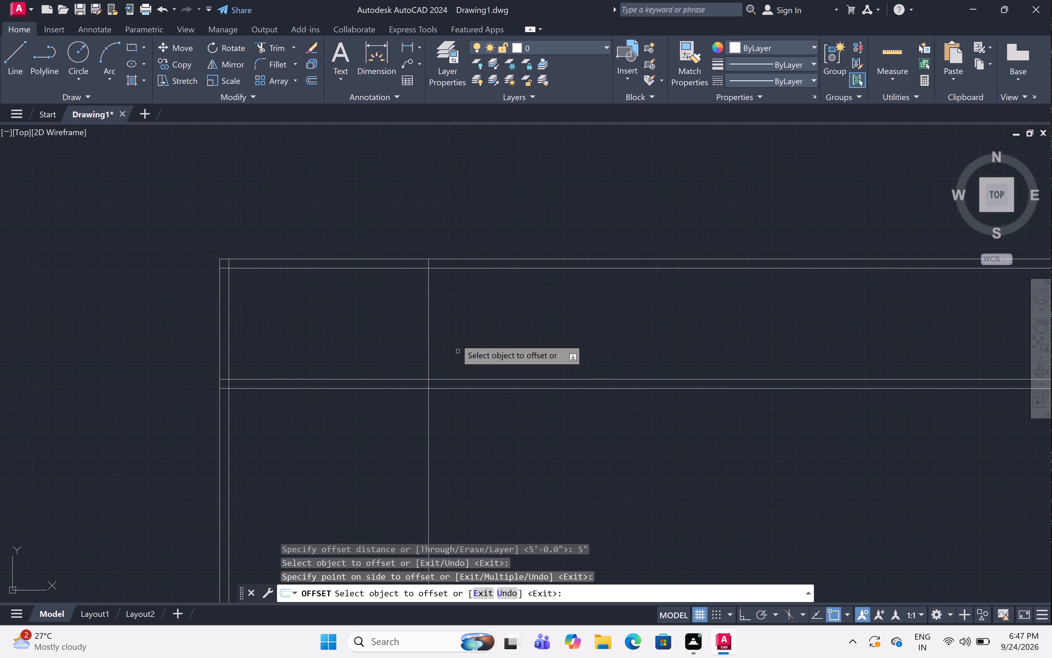
# Offset the first room's right wall line 5" to the right to give that wall its thickness.
pyautogui.moveTo(429, 344); pyautogui.dragTo(434, 346)
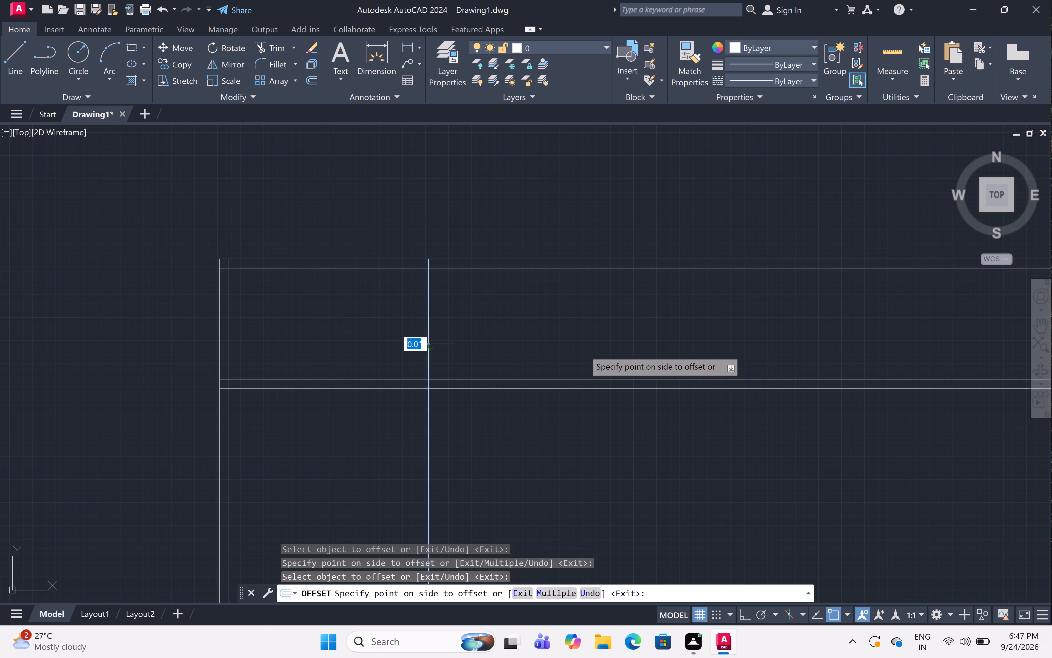
pyautogui.click(633, 352)
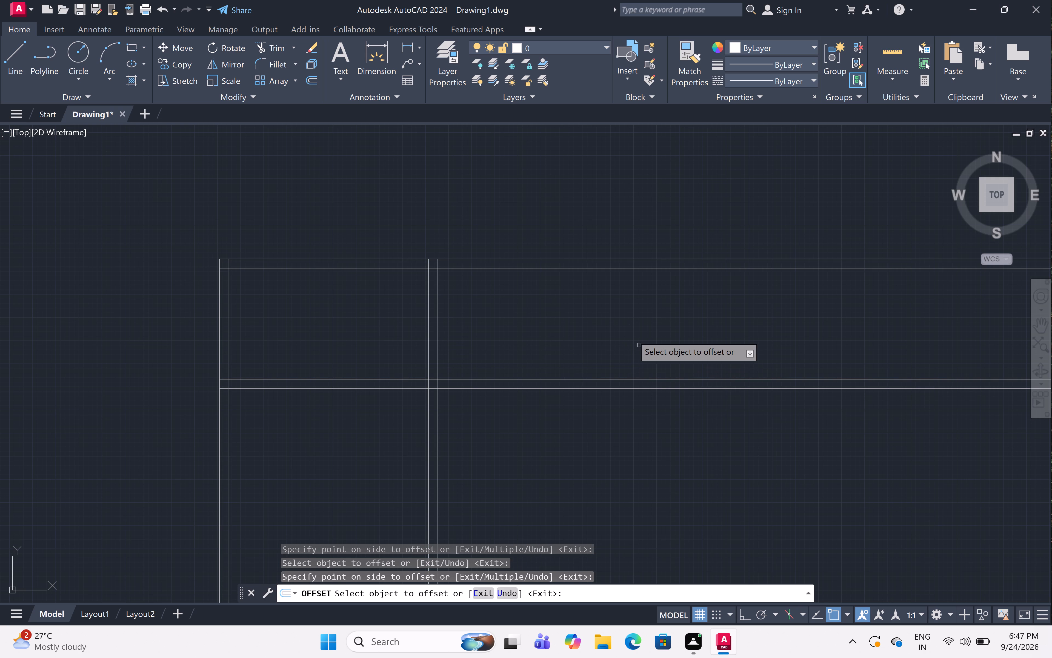
pyautogui.moveTo(628, 334); pyautogui.dragTo(616, 353, button='middle')
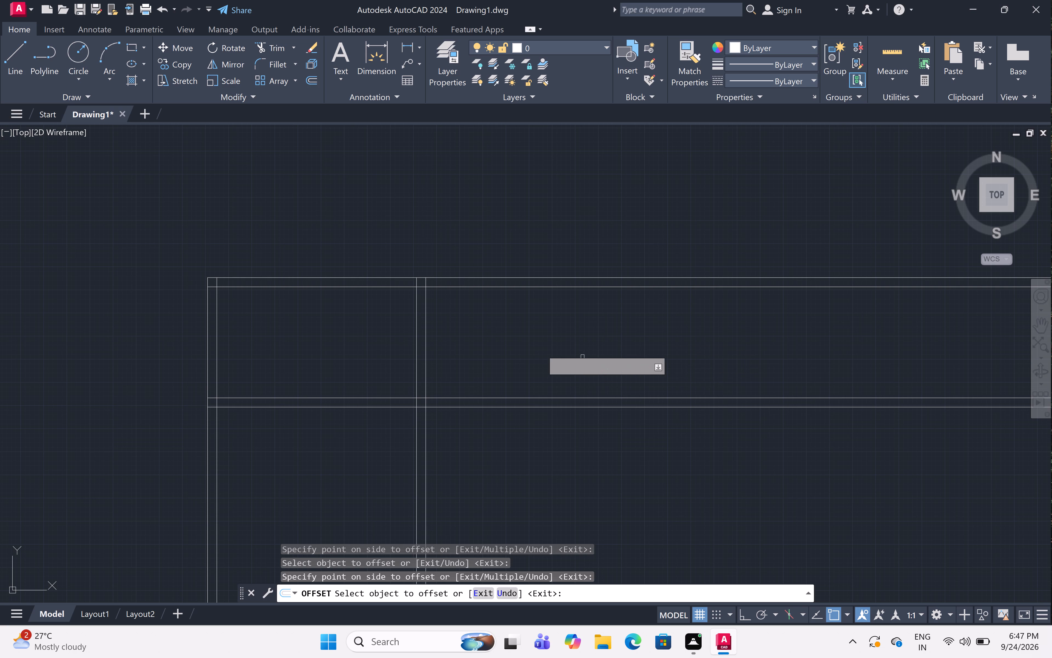
pyautogui.scroll(-1, 660, 360)
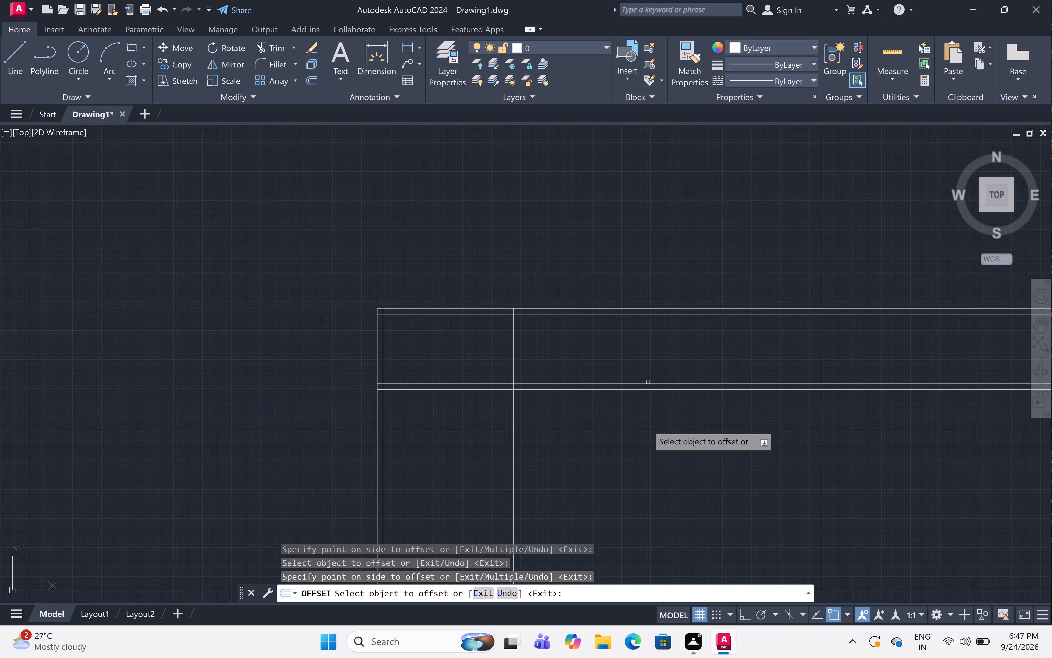
pyautogui.moveTo(654, 439); pyautogui.dragTo(649, 408, button='middle')
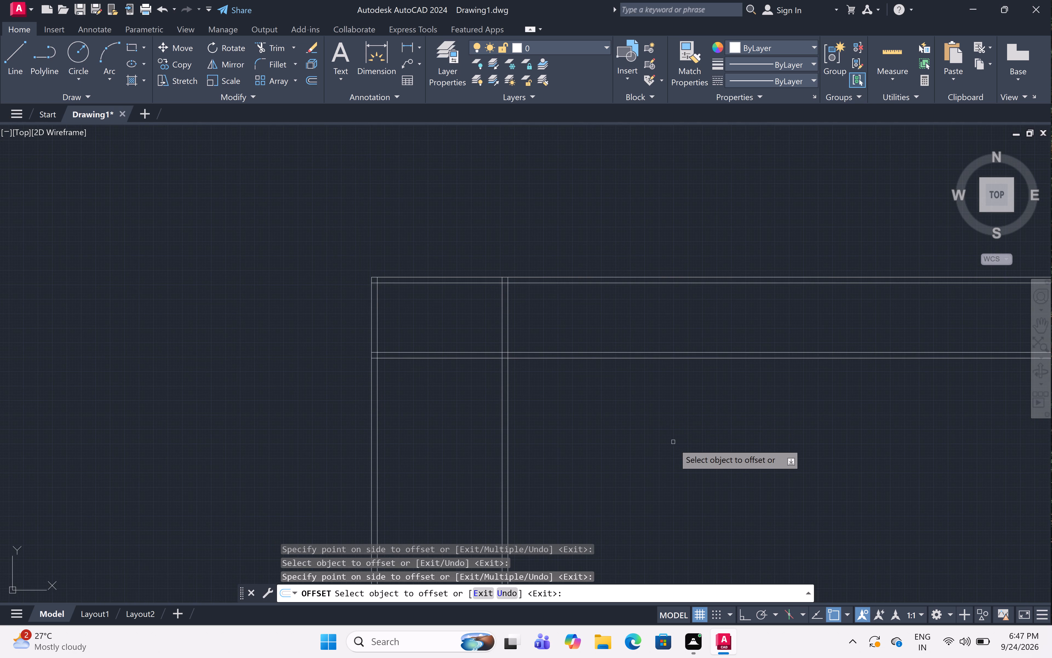
pyautogui.press('Escape')
# Trim both lines of the first room's right wall where they run below the room's lower wall.
pyautogui.press('t')
pyautogui.press('r')
pyautogui.press('space')
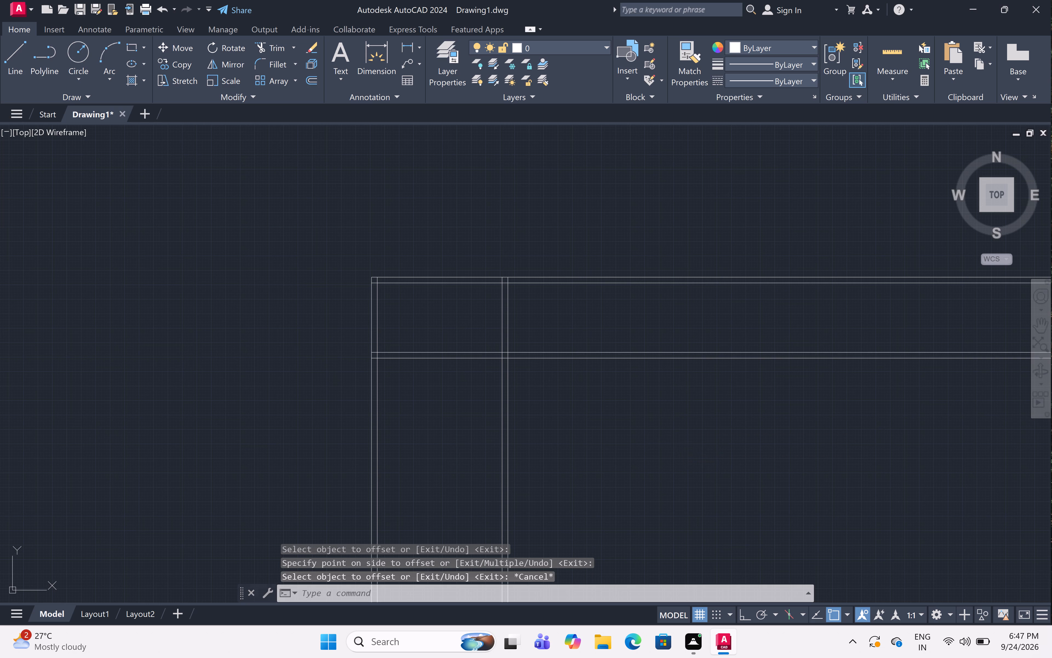
pyautogui.click(565, 403)
pyautogui.click(465, 432)
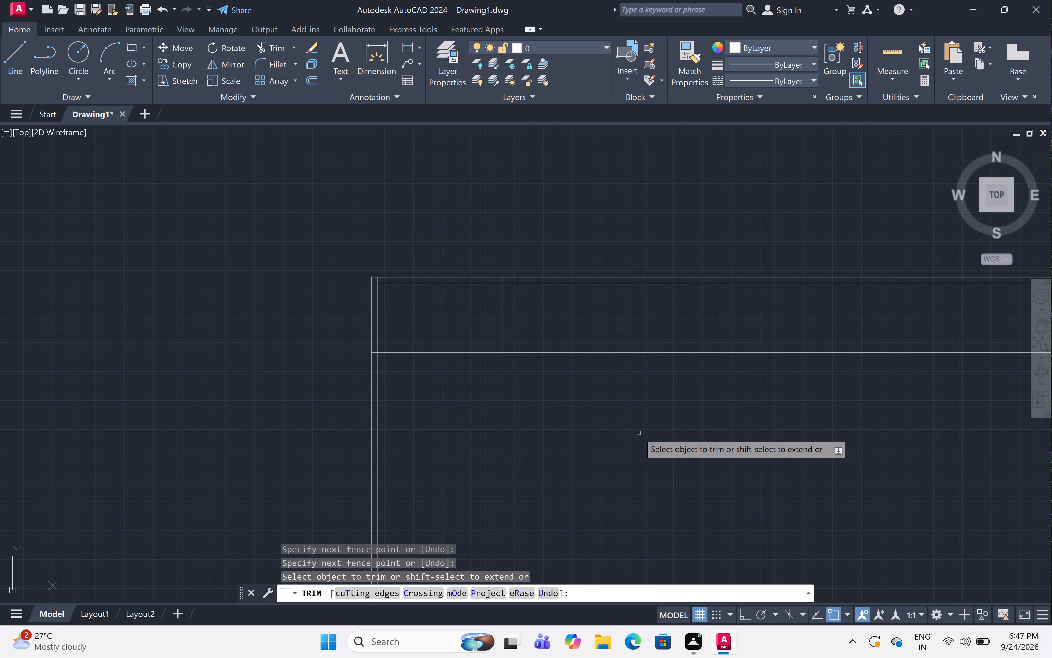
pyautogui.press('Escape')
# Offset the bottom line of the first room's lower wall 13' downward to set the next room's depth.
pyautogui.write('off')
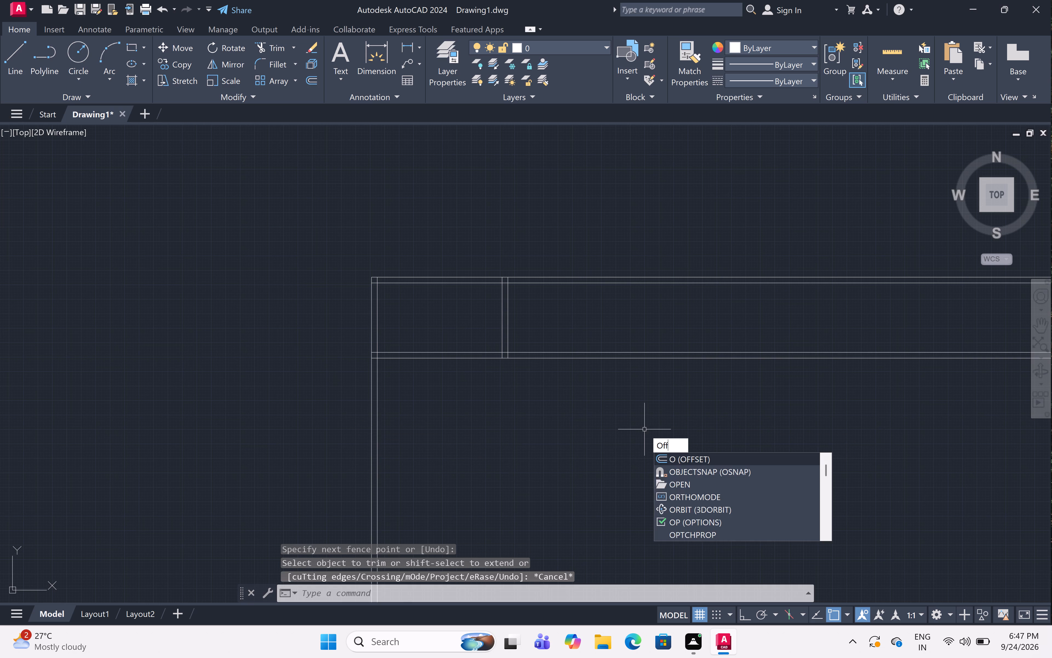
pyautogui.press('space')
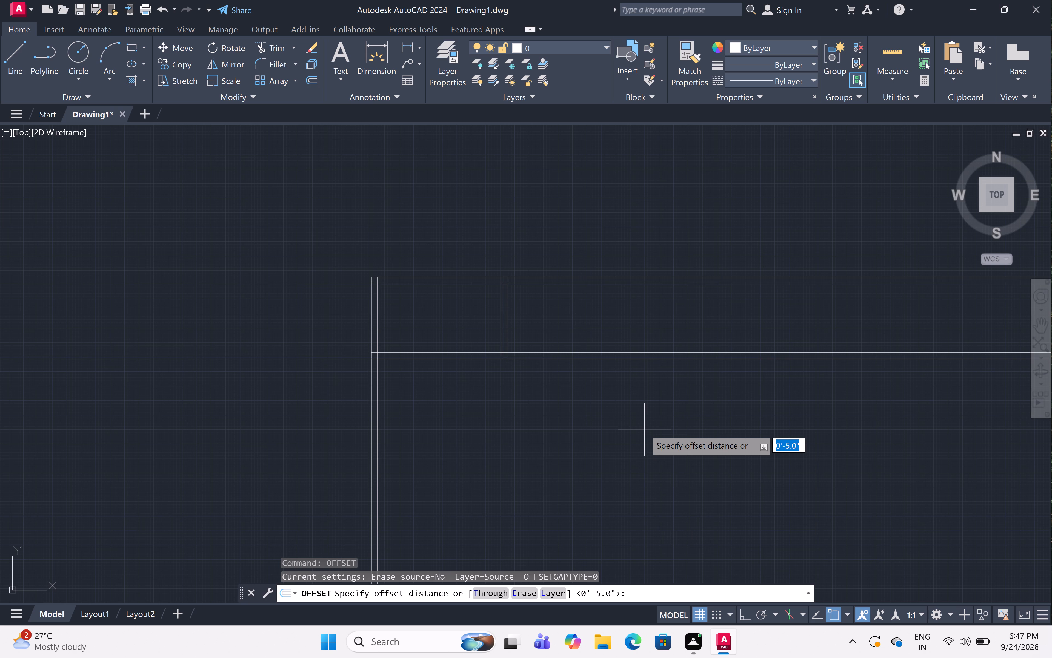
pyautogui.write("13'")
pyautogui.press('space')
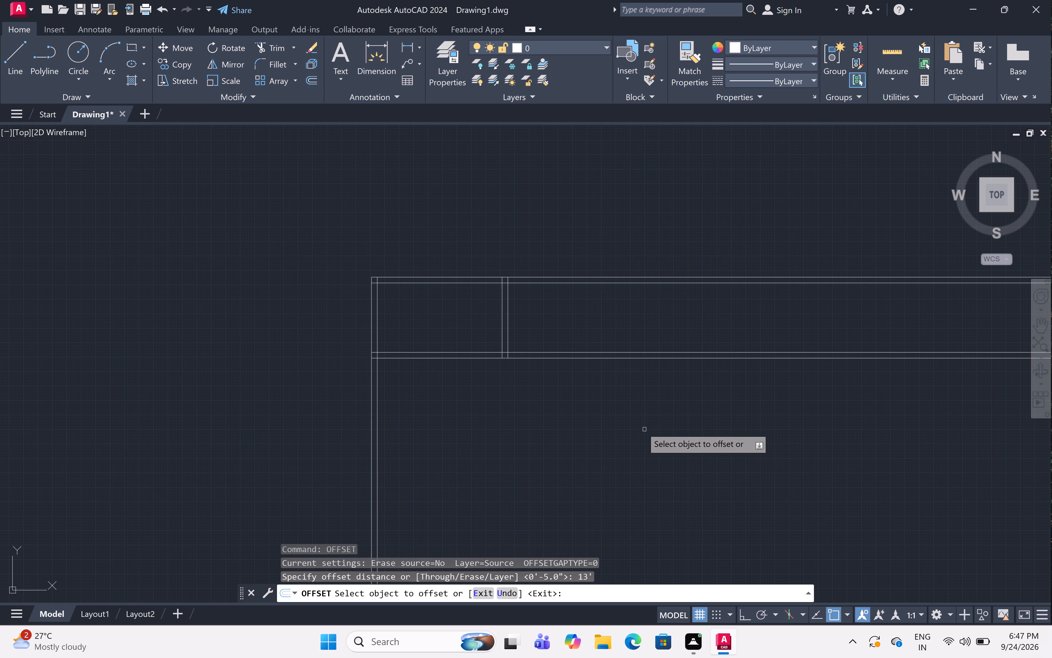
pyautogui.click(477, 358)
pyautogui.click(500, 467)
pyautogui.scroll(-2, 507, 429)
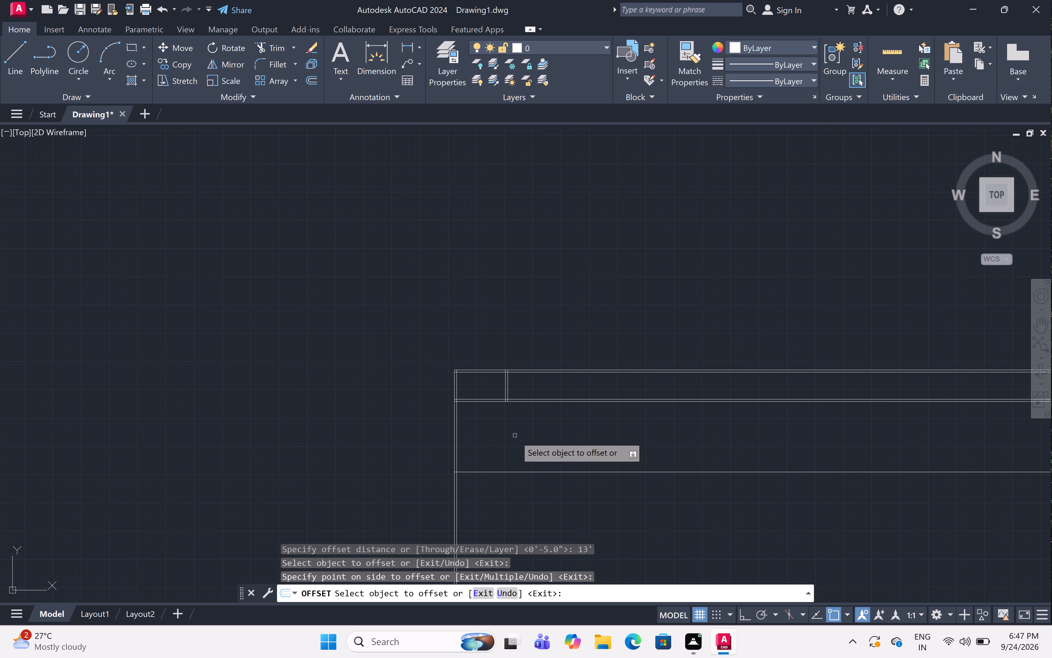
pyautogui.moveTo(515, 437); pyautogui.dragTo(511, 409, button='middle')
pyautogui.scroll(1, 511, 409)
pyautogui.press('space')
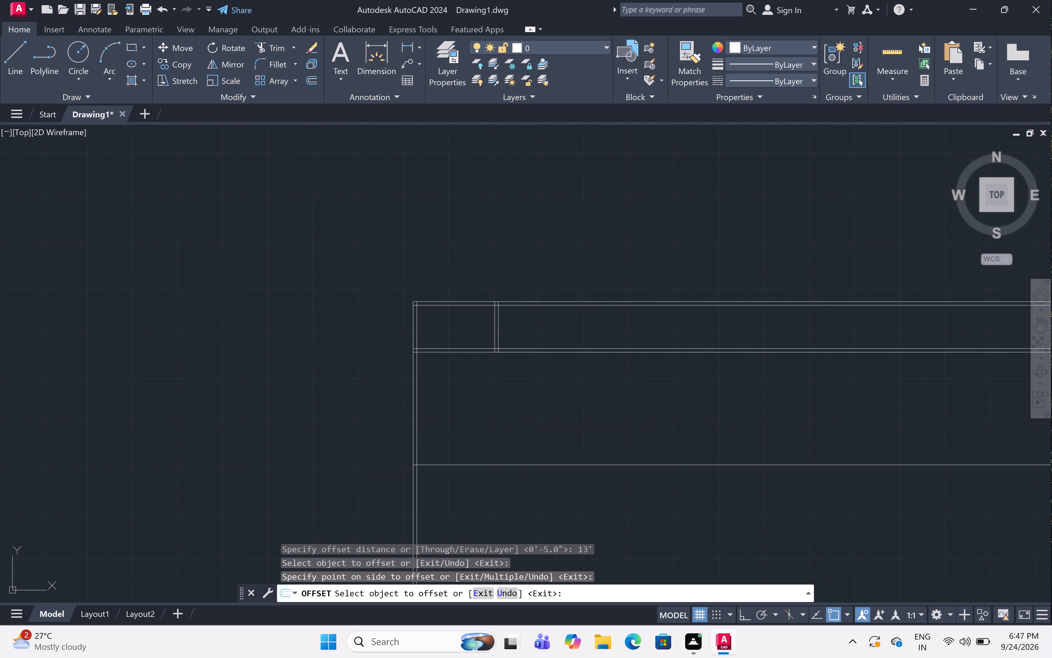
# Offset the left outer wall's inner line 18' to the right to set the second room's width.
pyautogui.press('space')
pyautogui.write('1')
pyautogui.write("8'")
pyautogui.press('space')
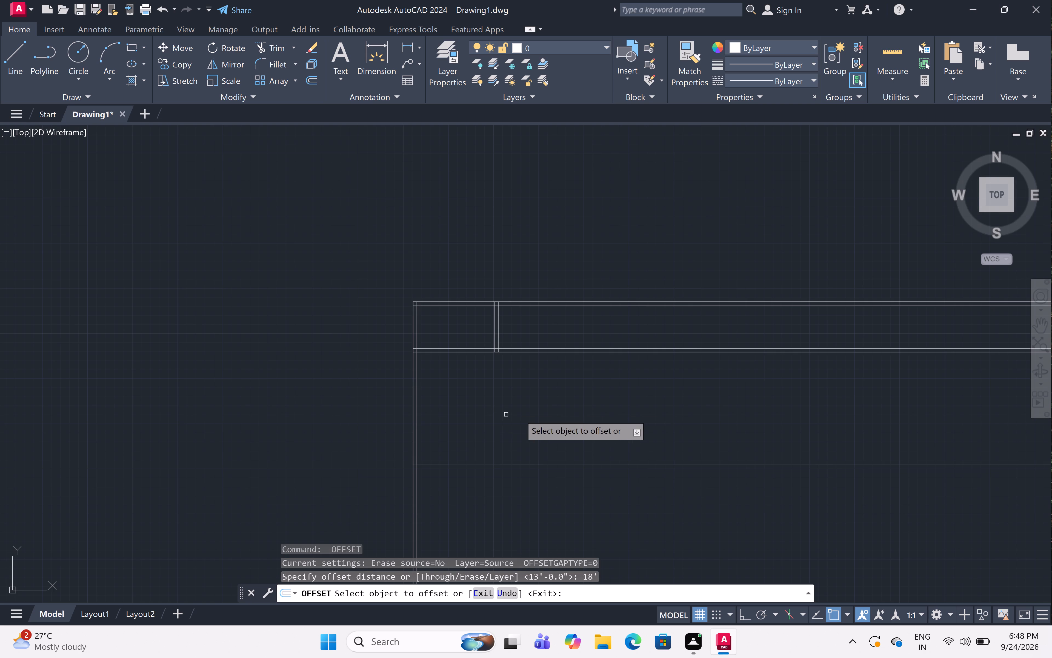
pyautogui.click(416, 435)
pyautogui.click(704, 435)
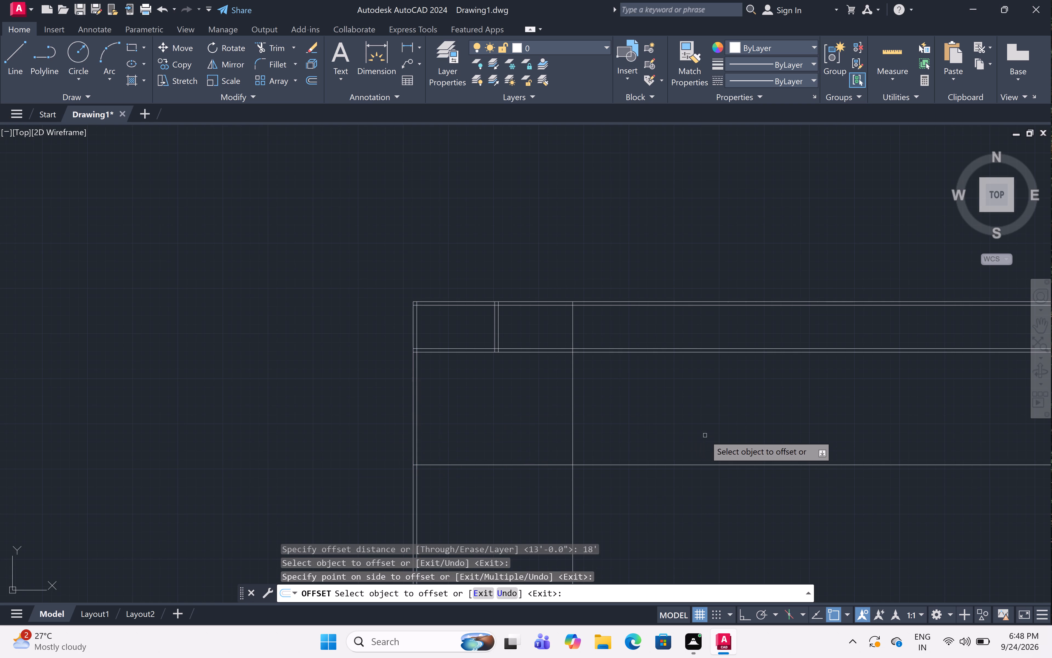
pyautogui.press('space')
# Offset the second room's lower line 5" downward and its right line 5" to the right for wall thickness.
pyautogui.press('space')
pyautogui.write('5"')
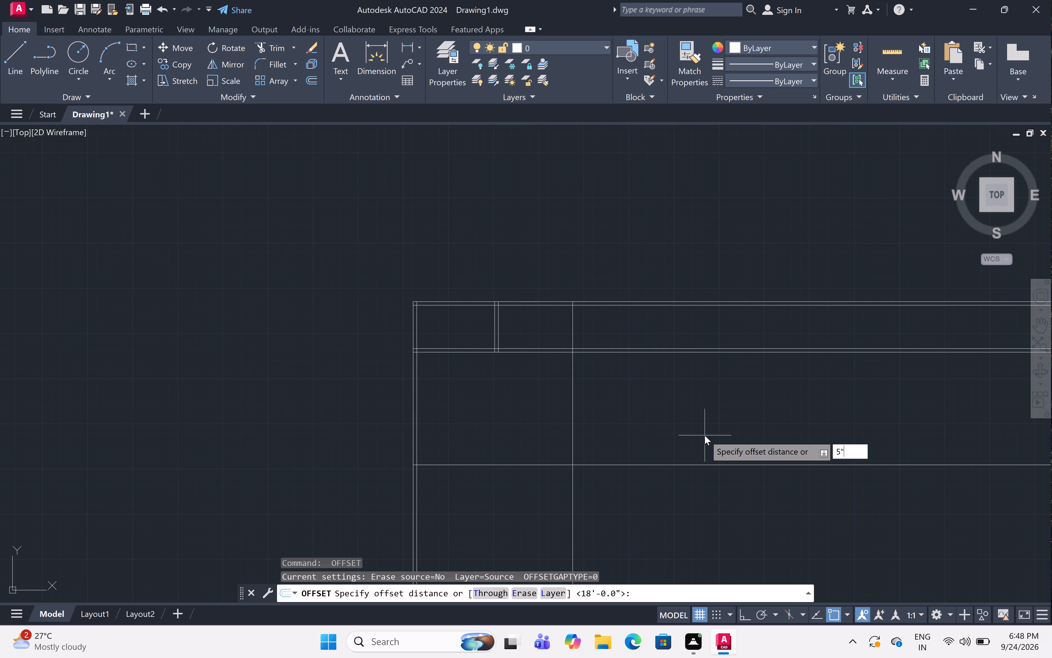
pyautogui.press('space')
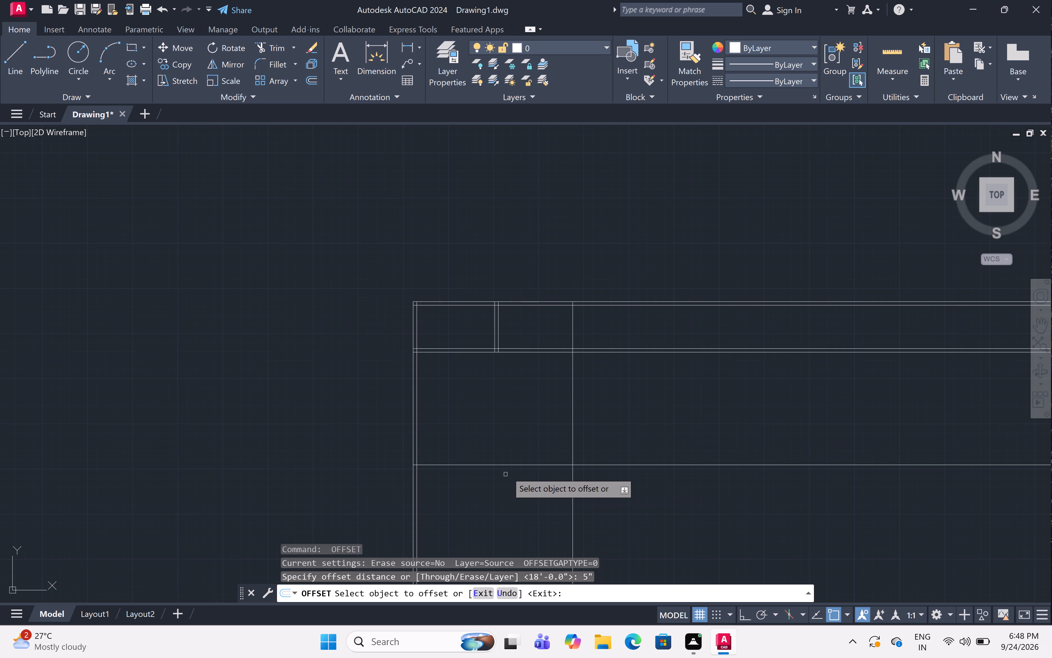
pyautogui.click(507, 465)
pyautogui.moveTo(515, 528); pyautogui.dragTo(517, 524)
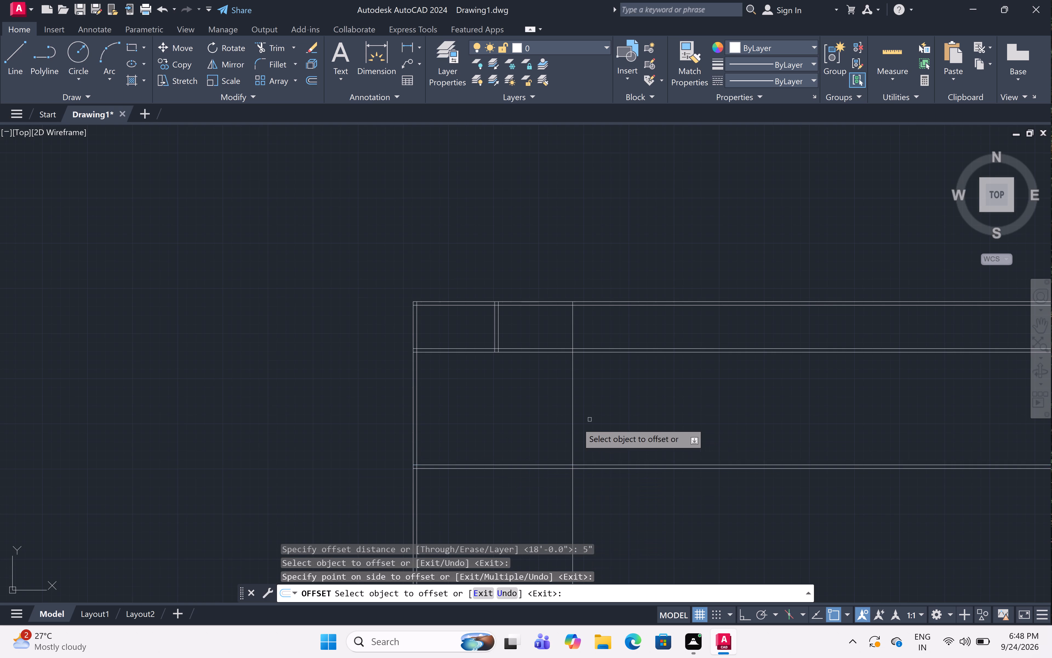
pyautogui.moveTo(574, 424); pyautogui.dragTo(576, 424)
pyautogui.click(782, 392)
pyautogui.press('Escape')
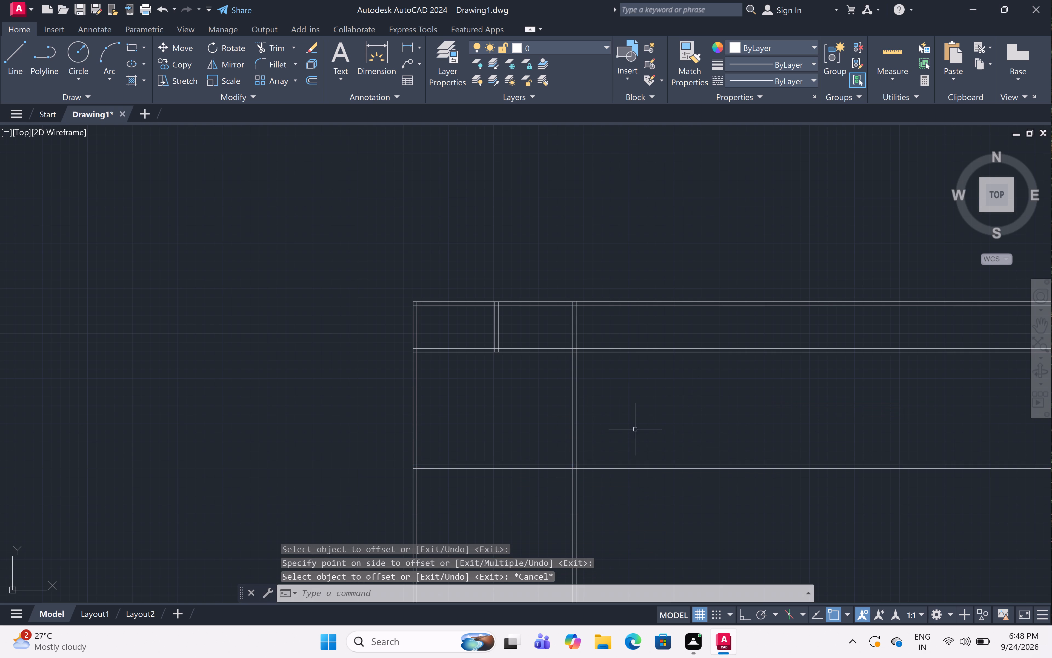
# Trim the second room's right wall lines above the upper horizontal wall, including the stubs inside the top outer wall.
pyautogui.write('tr')
pyautogui.press('space')
pyautogui.click(595, 330)
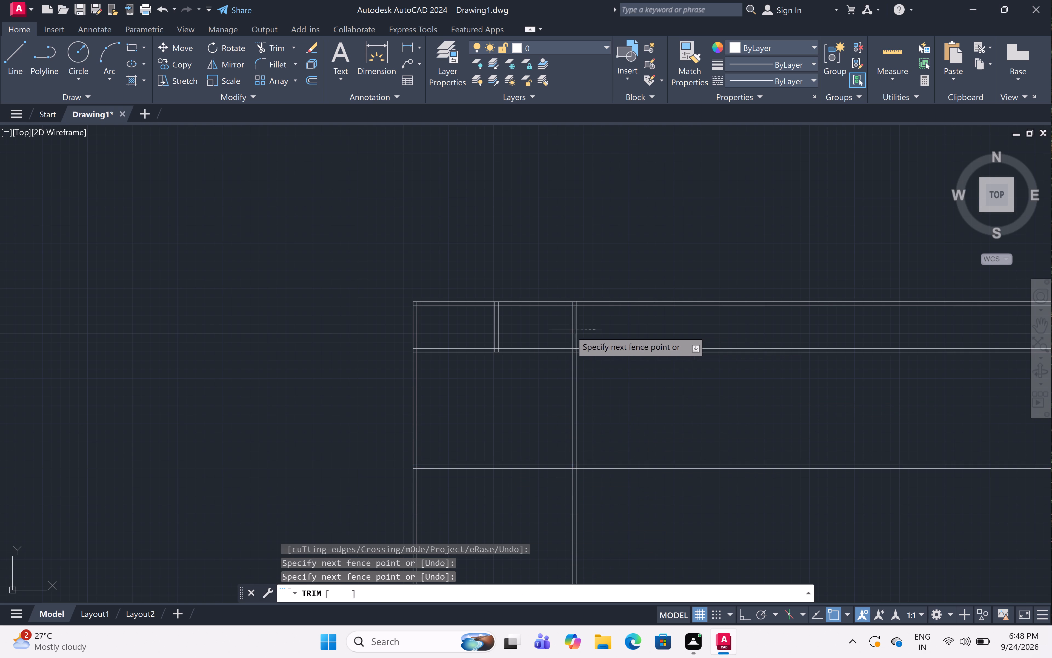
pyautogui.click(527, 336)
pyautogui.scroll(5, 578, 302)
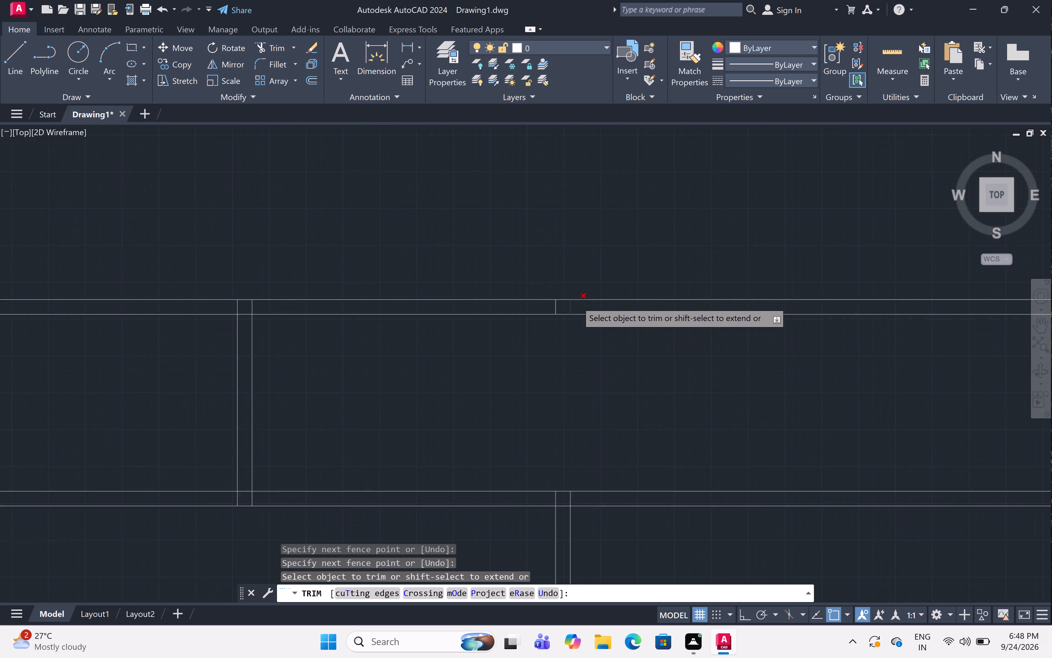
pyautogui.click(572, 312)
pyautogui.moveTo(546, 309); pyautogui.dragTo(521, 312)
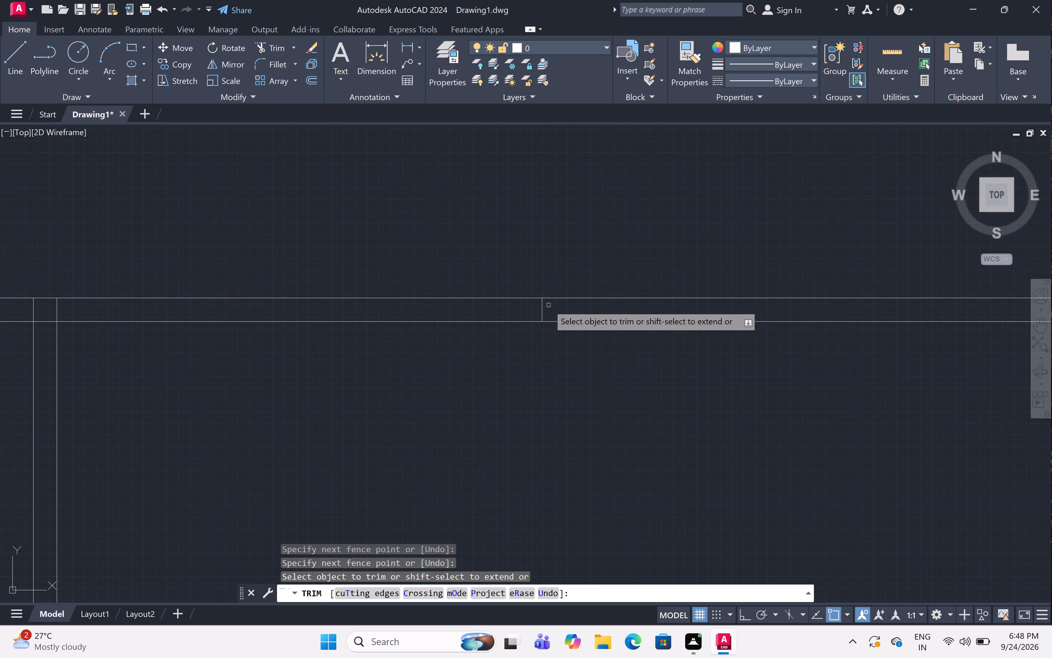
pyautogui.click(548, 305)
pyautogui.click(522, 308)
pyautogui.scroll(-5, 526, 304)
pyautogui.scroll(-3, 590, 402)
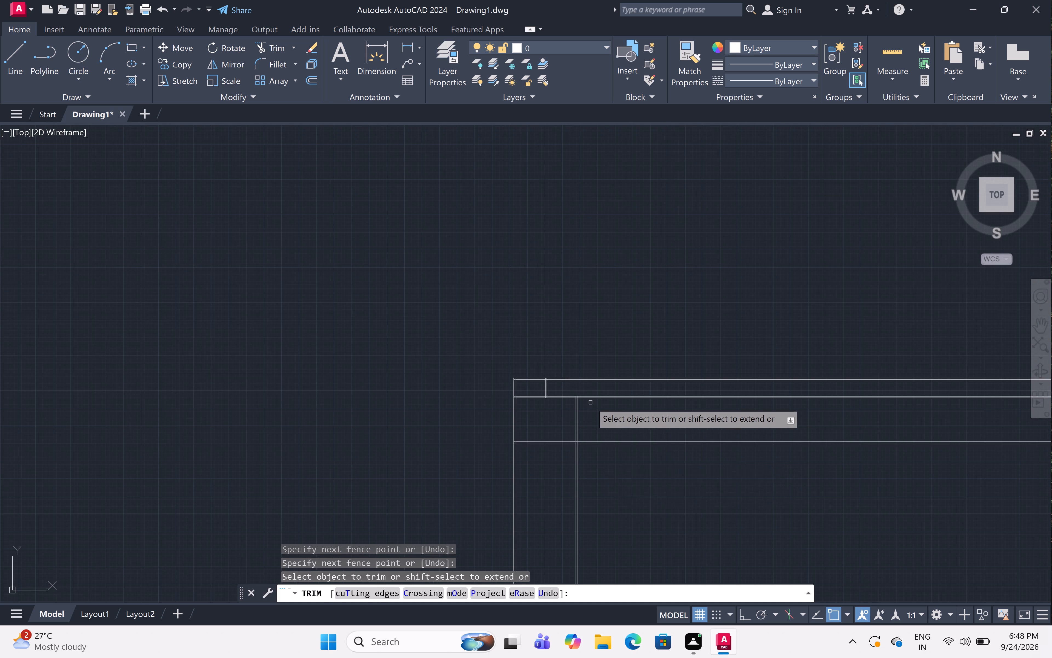
pyautogui.moveTo(617, 482); pyautogui.dragTo(607, 456, button='middle')
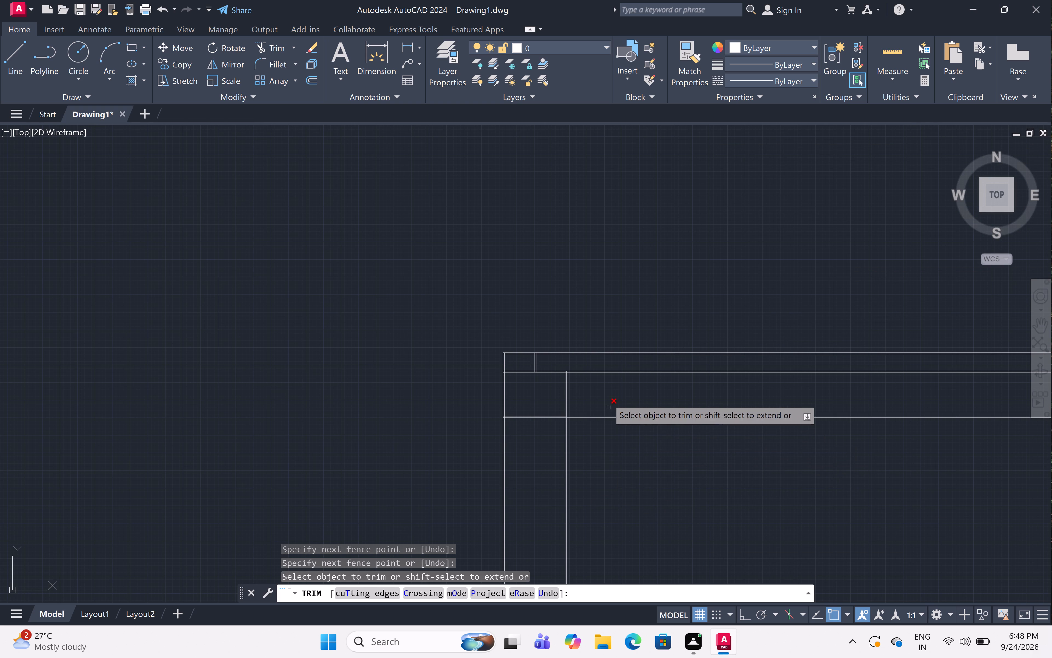
pyautogui.scroll(2, 604, 393)
pyautogui.moveTo(614, 404); pyautogui.dragTo(582, 407, button='middle')
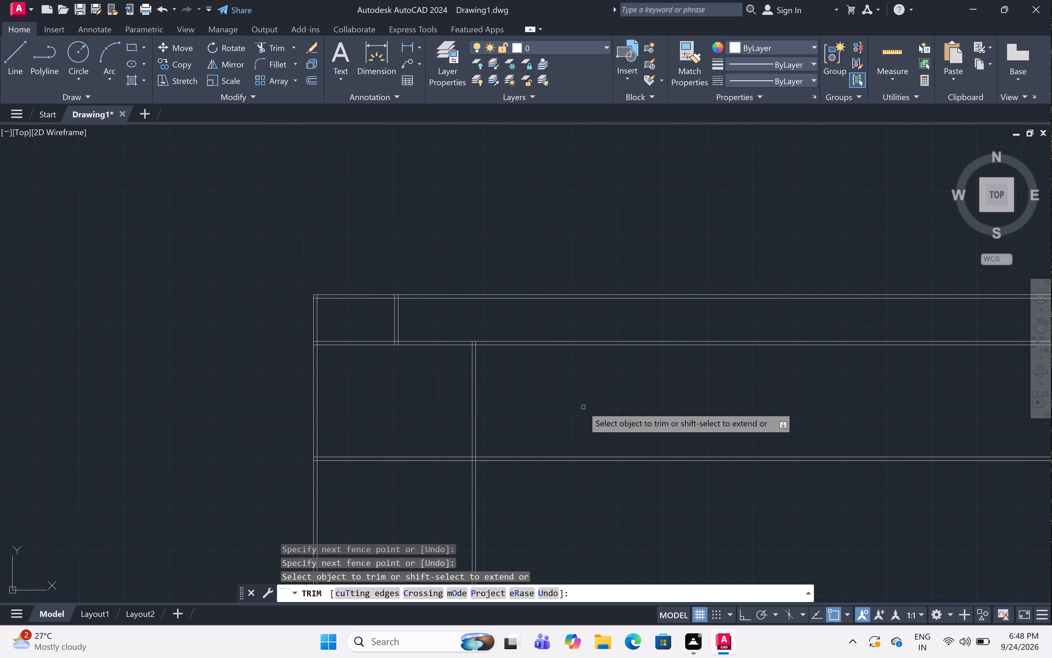
pyautogui.press('Escape')
# Offset the right line of the second room's right wall 18' to the right to set the third room's width.
pyautogui.write('off')
pyautogui.press('space')
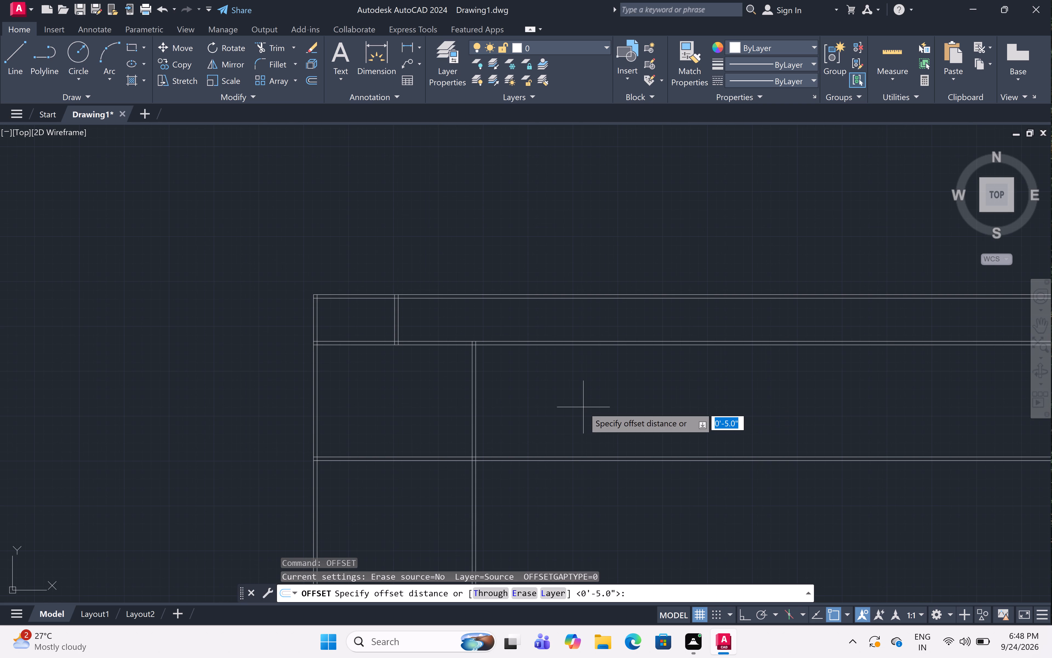
pyautogui.write("18'")
pyautogui.press('space')
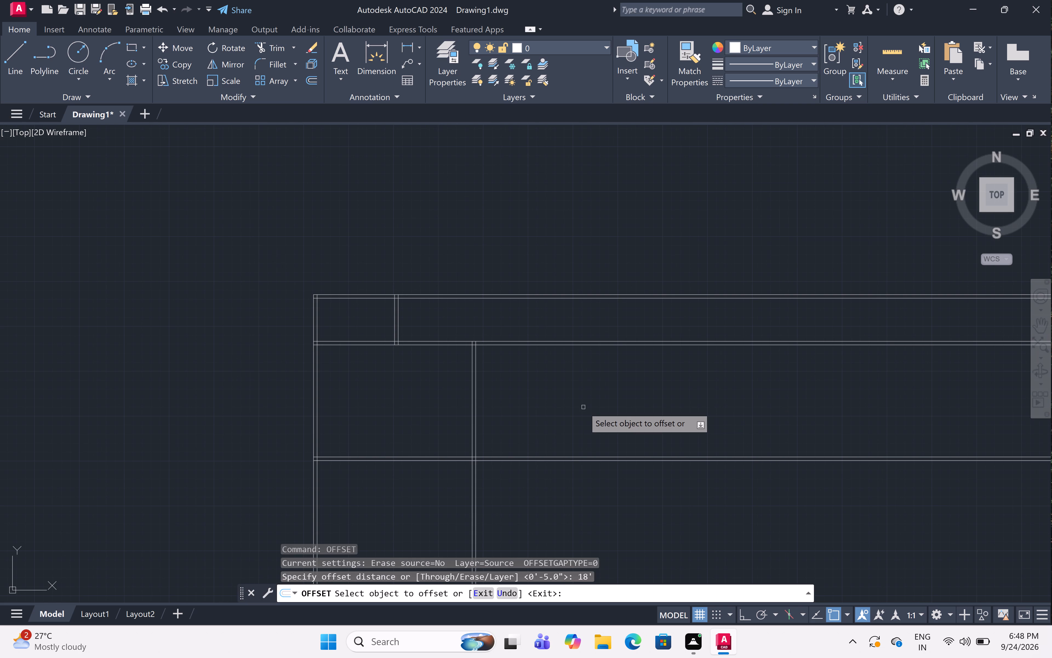
pyautogui.click(476, 401)
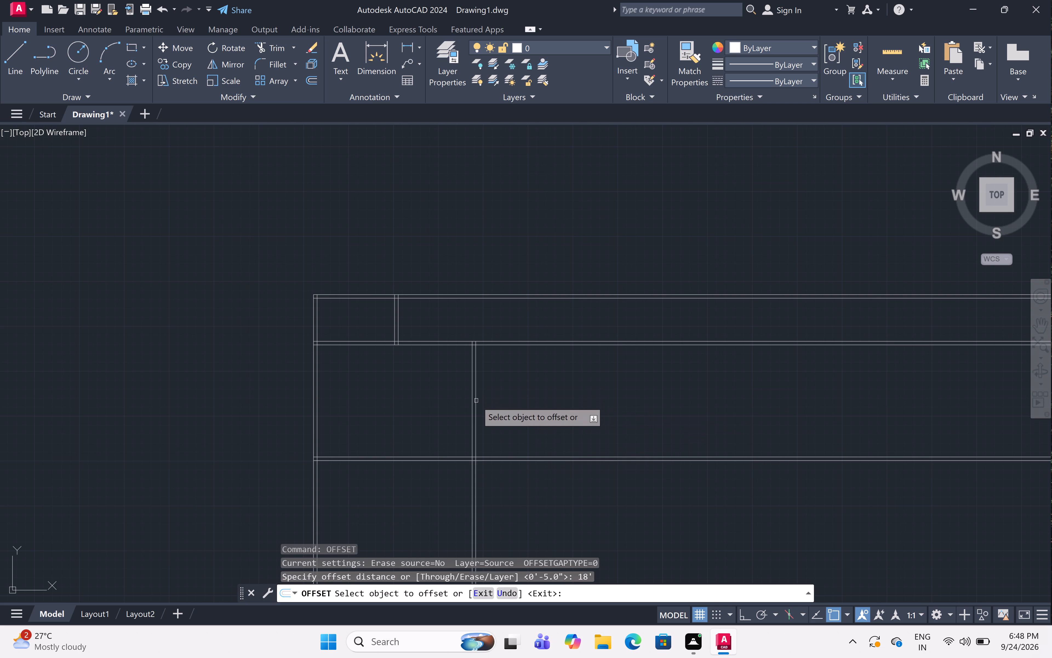
pyautogui.click(840, 369)
pyautogui.press('space')
# Offset the third room's right wall line 5" to the right to give that wall its thickness.
pyautogui.press('space')
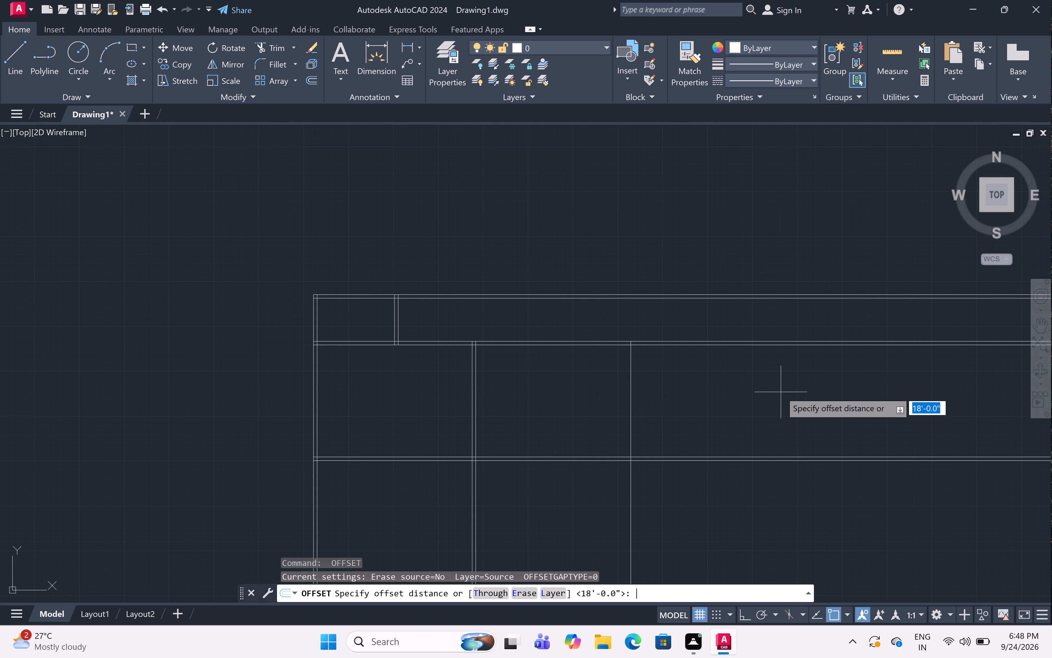
pyautogui.write('5"')
pyautogui.press('space')
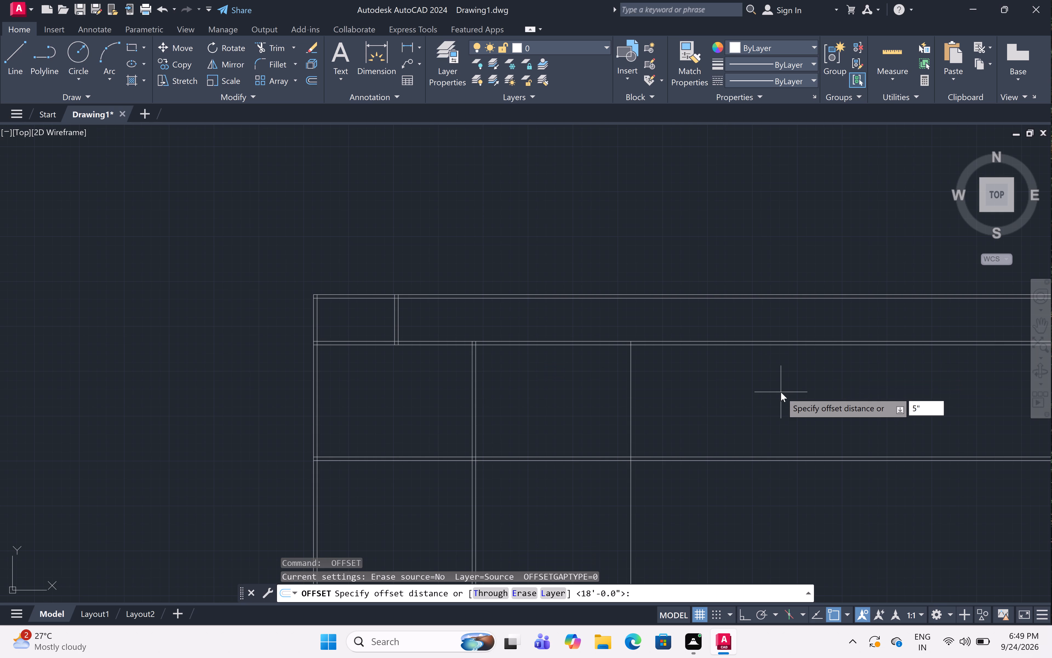
pyautogui.click(630, 419)
pyautogui.click(753, 414)
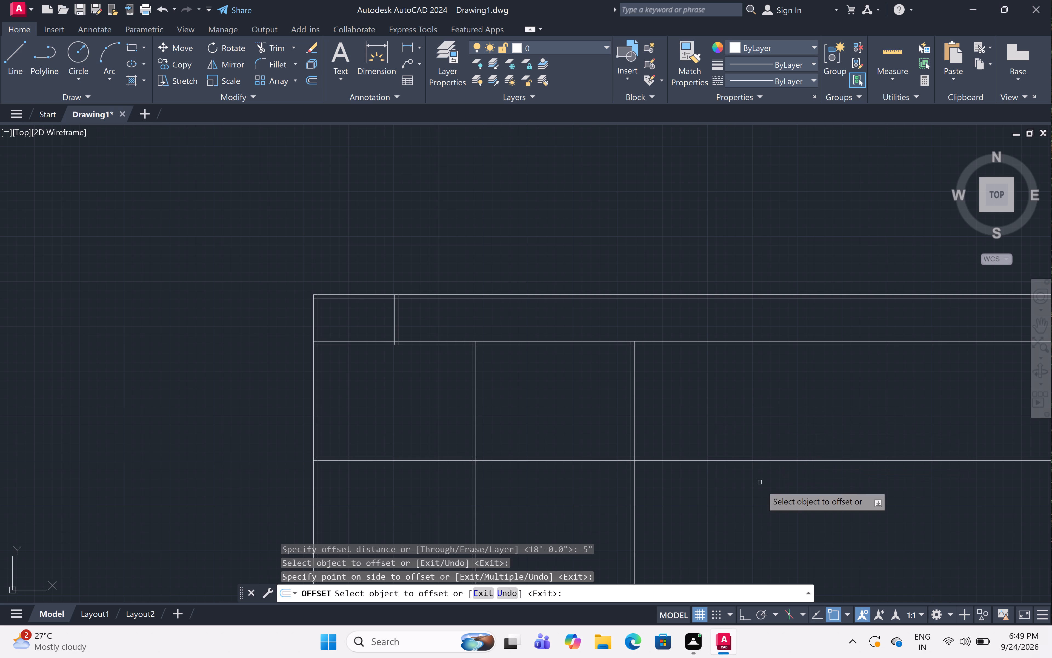
pyautogui.moveTo(705, 426); pyautogui.dragTo(645, 407, button='middle')
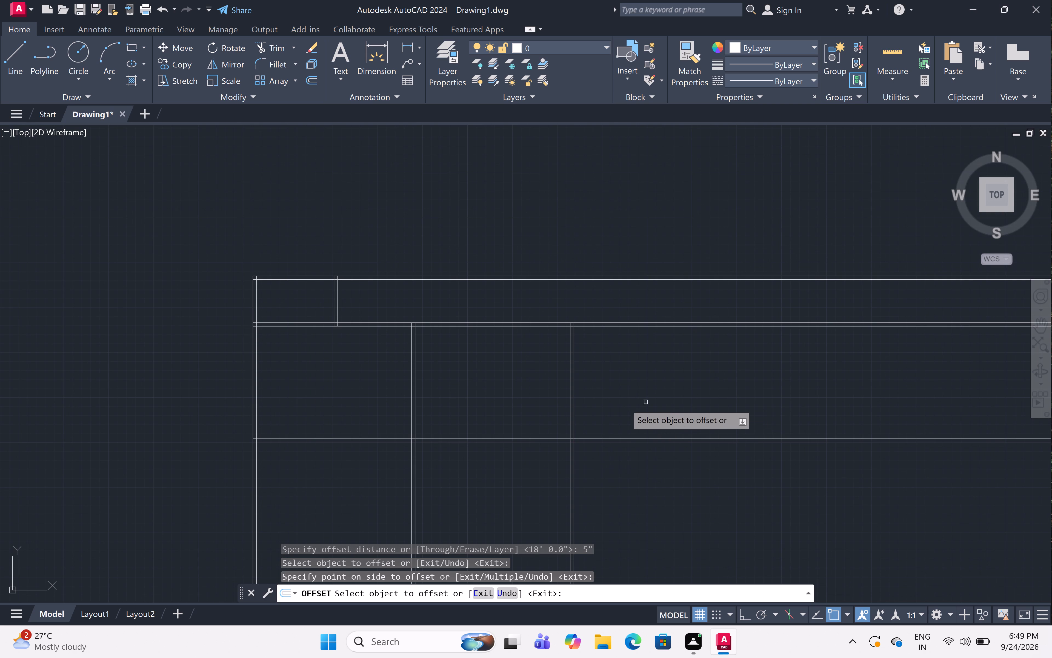
pyautogui.press('Escape')
# Offset the outer line of the third room's right wall 5' to the right to set the adjoining space's width.
pyautogui.press('o')
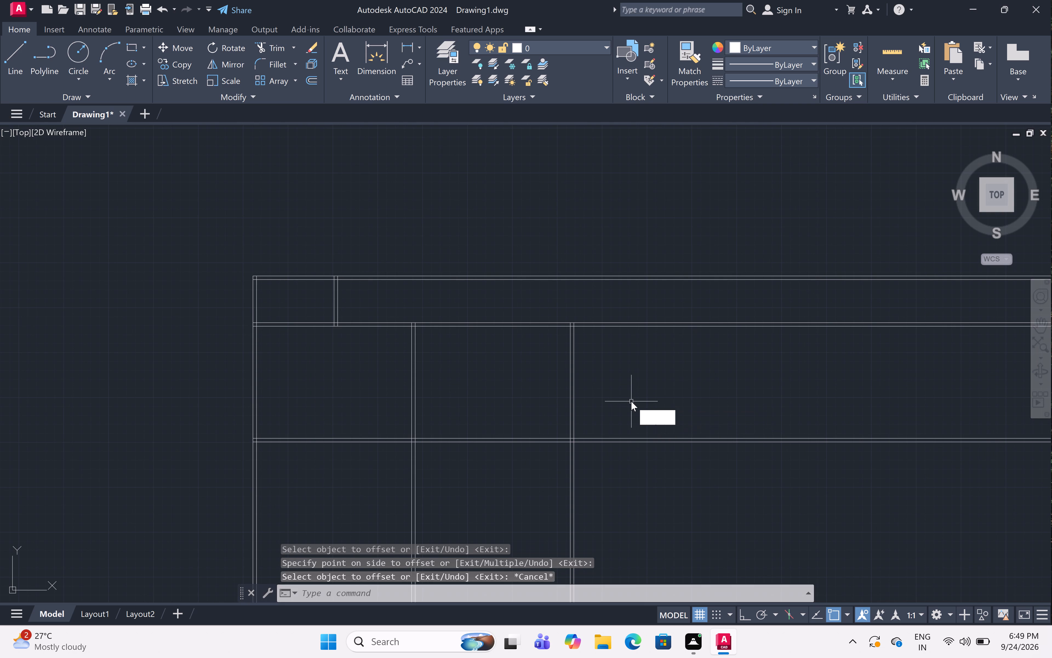
pyautogui.write('ff')
pyautogui.press('space')
pyautogui.write("5'")
pyautogui.press('space')
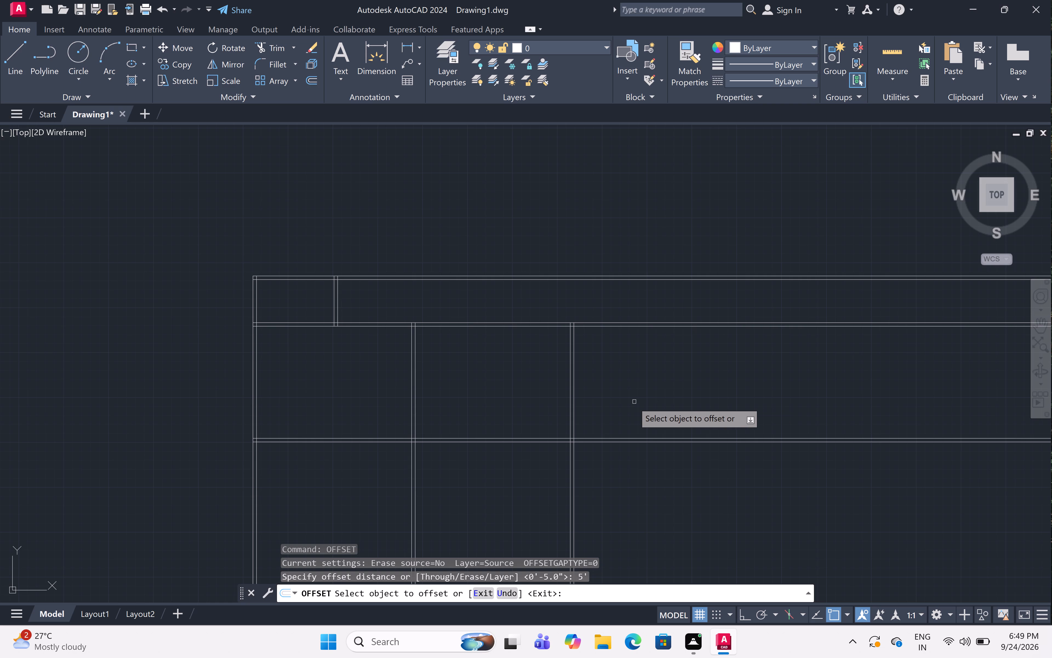
pyautogui.click(575, 372)
pyautogui.click(807, 372)
pyautogui.press('space')
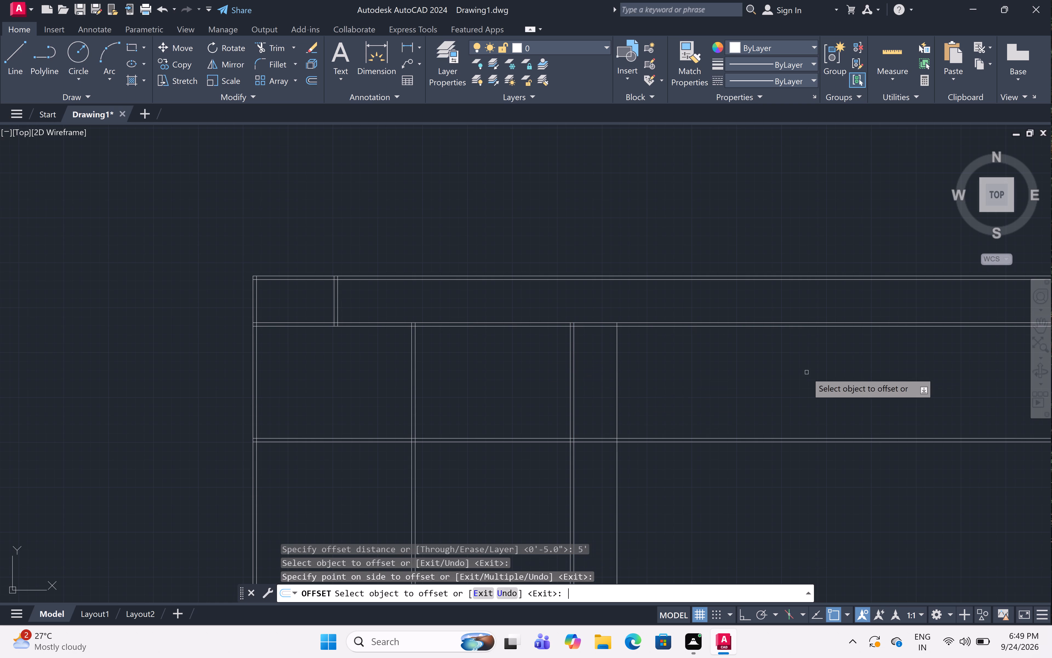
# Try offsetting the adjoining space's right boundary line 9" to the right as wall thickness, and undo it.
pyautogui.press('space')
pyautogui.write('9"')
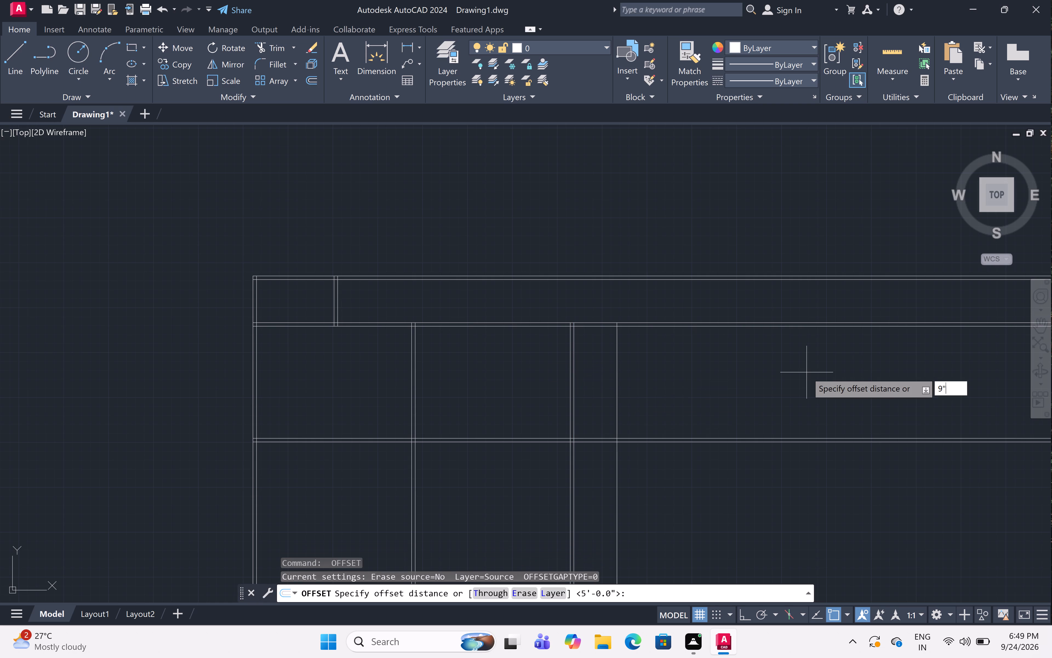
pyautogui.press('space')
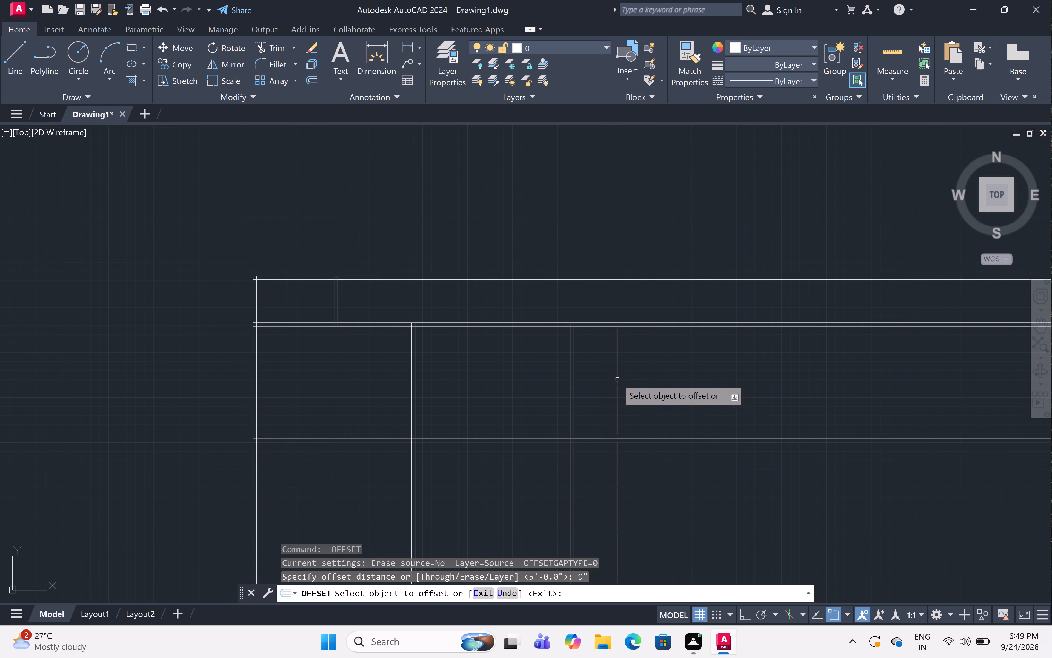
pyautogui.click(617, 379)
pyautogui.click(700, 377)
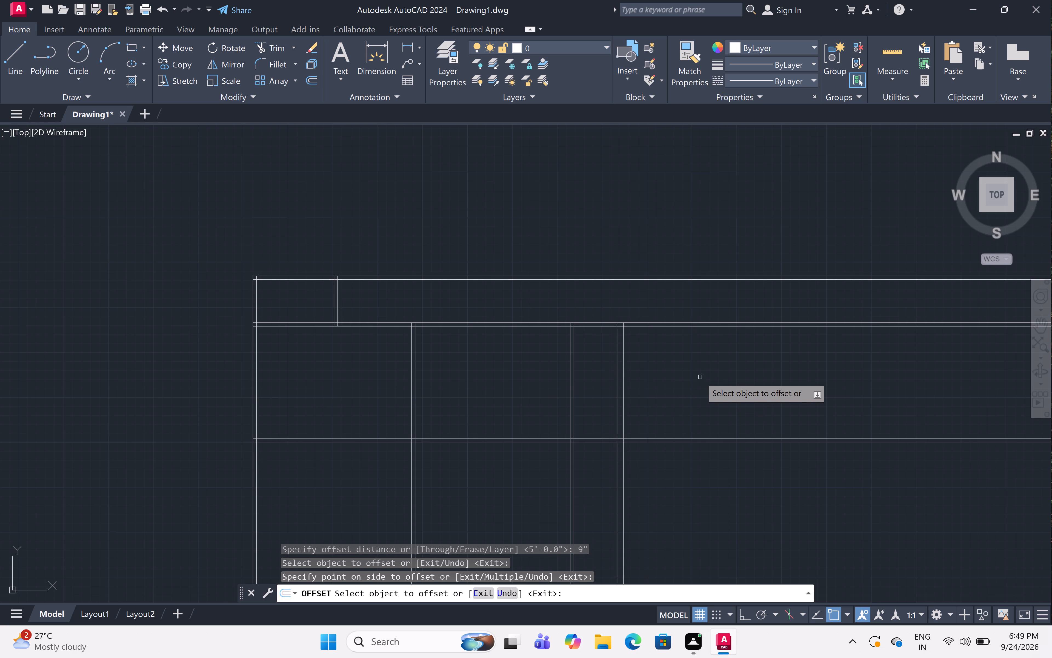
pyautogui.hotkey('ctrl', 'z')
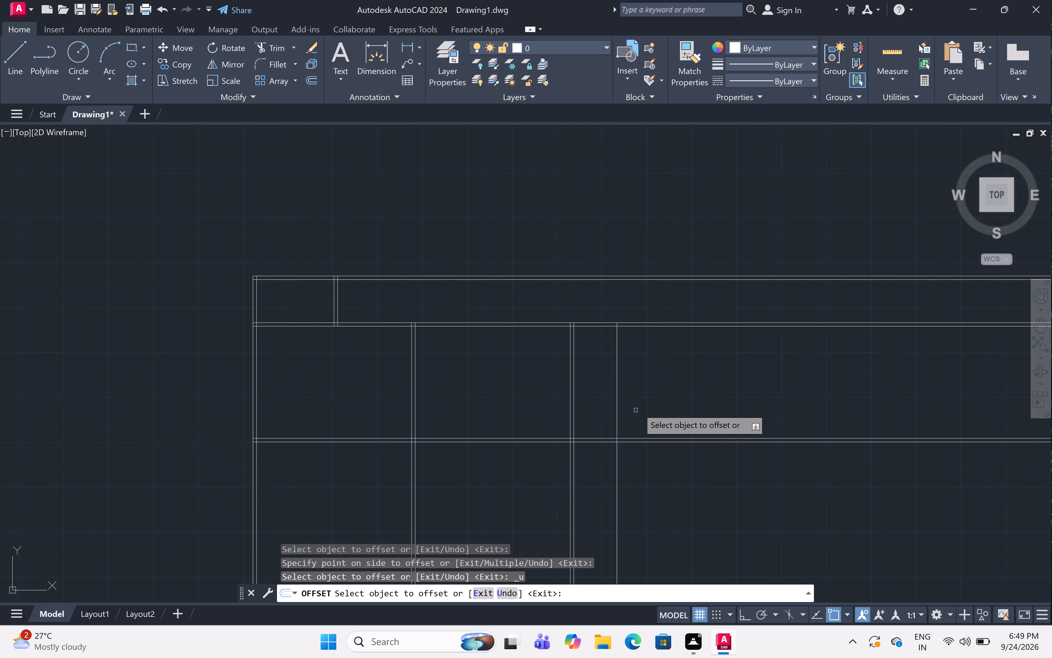
# Offset the adjoining space's right boundary line 5" to the right to give that wall its thickness.
pyautogui.press('space')
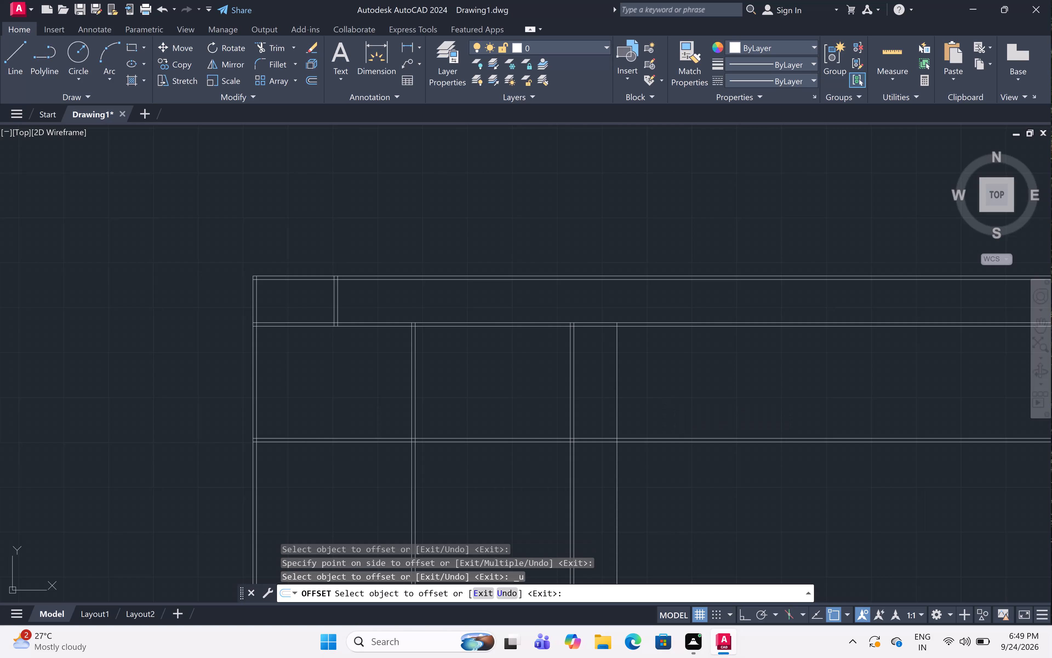
pyautogui.press('space')
pyautogui.press('5')
pyautogui.write('"')
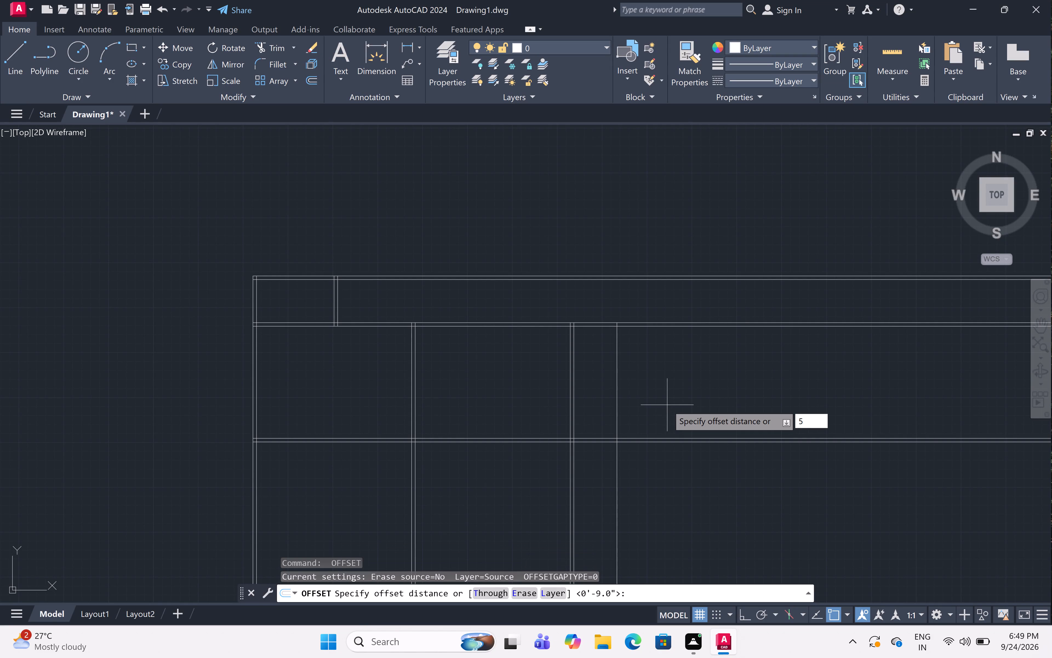
pyautogui.press('space')
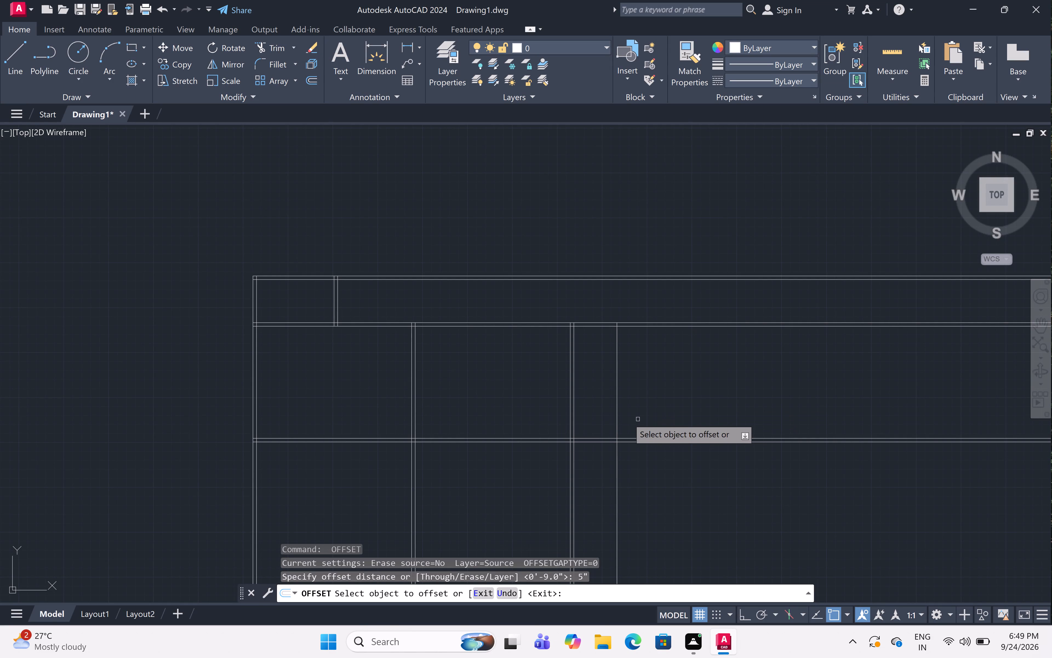
pyautogui.click(617, 411)
pyautogui.click(692, 407)
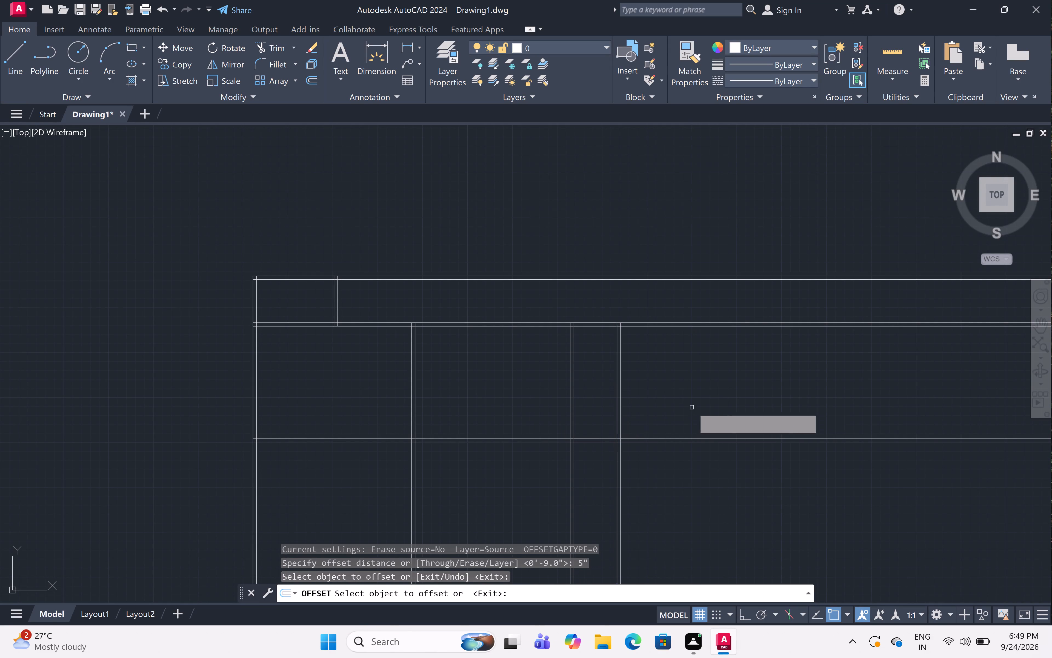
pyautogui.press('Escape')
# Extend both lines of the new rightmost wall up to the outer line of the top outer wall.
pyautogui.write('ex')
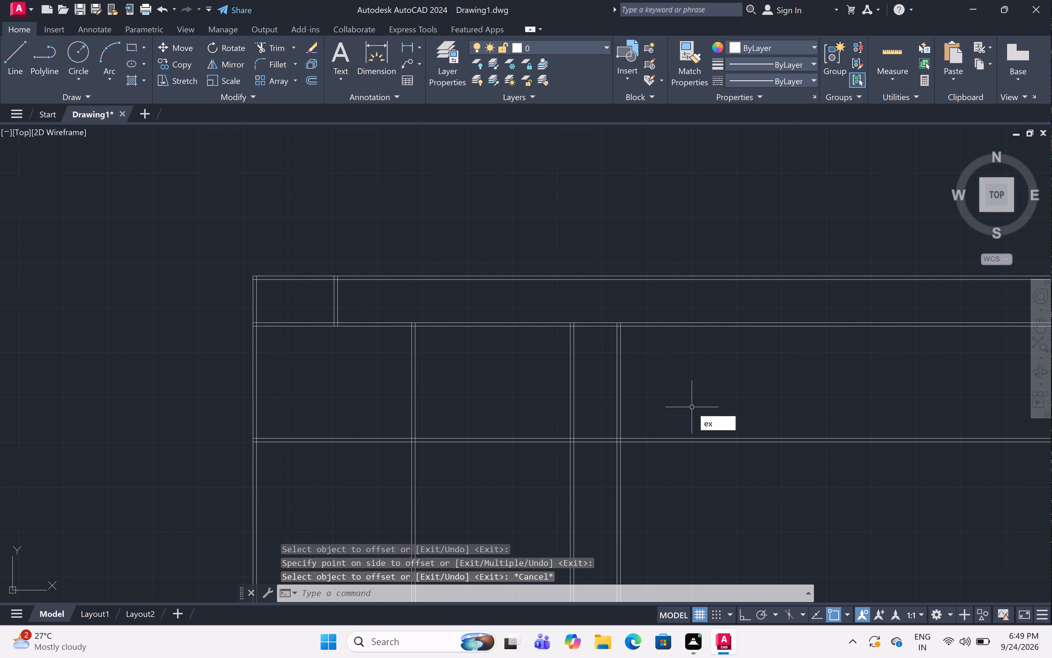
pyautogui.press('space')
pyautogui.moveTo(649, 373); pyautogui.dragTo(641, 371)
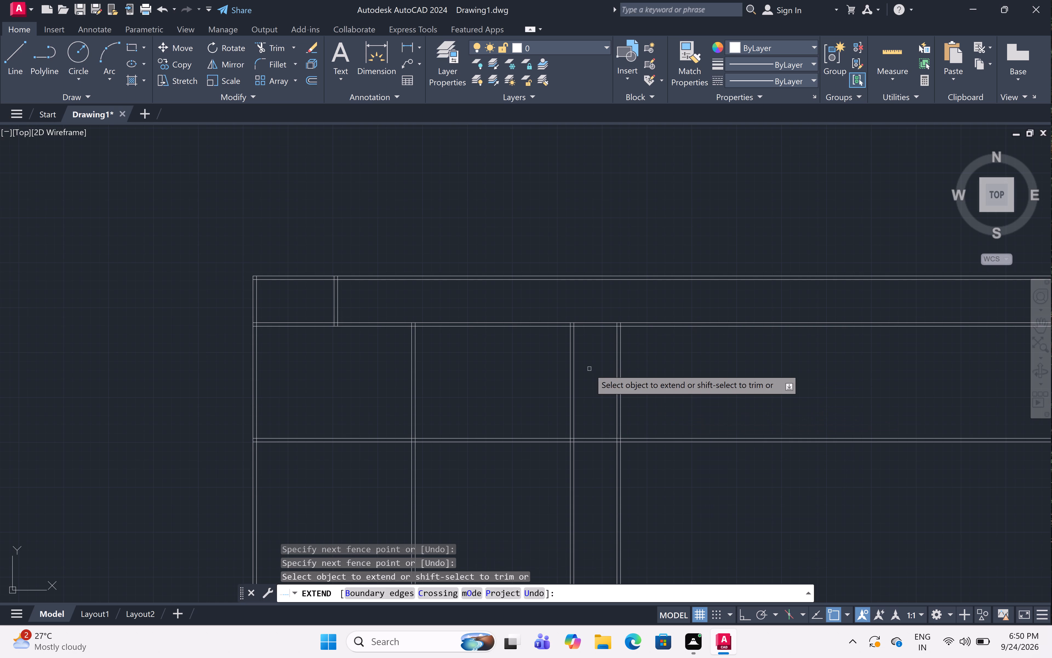
pyautogui.click(590, 369)
pyautogui.click(682, 369)
pyautogui.moveTo(595, 299); pyautogui.dragTo(616, 298)
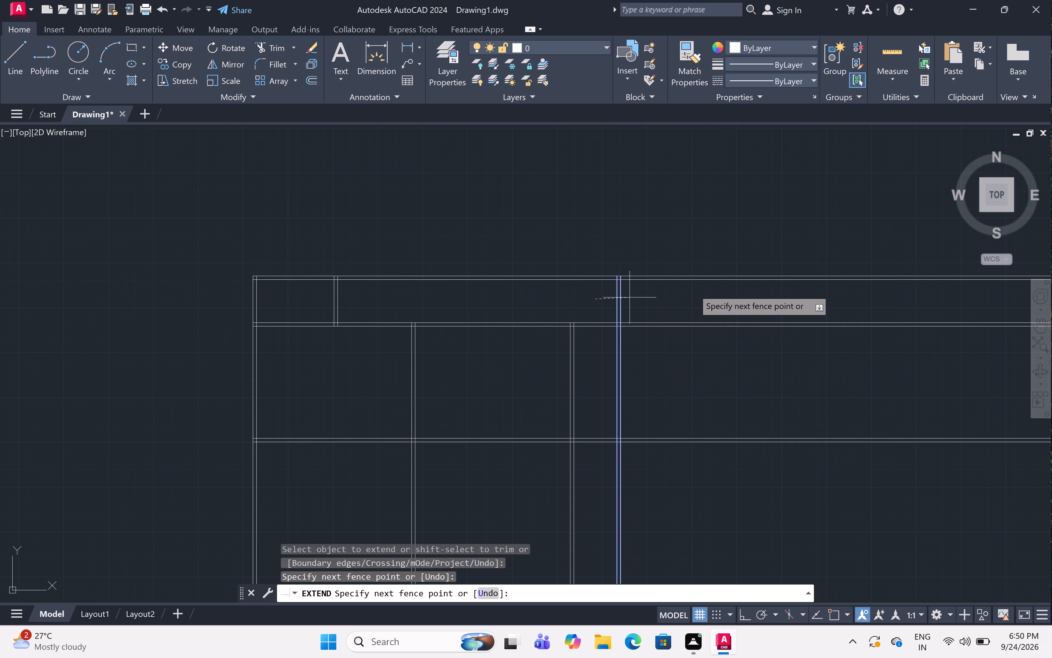
pyautogui.click(694, 290)
pyautogui.press('Escape')
# Offset the left line of the rightmost wall 9' to the left to position a partition in the top strip.
pyautogui.write('off')
pyautogui.press('space')
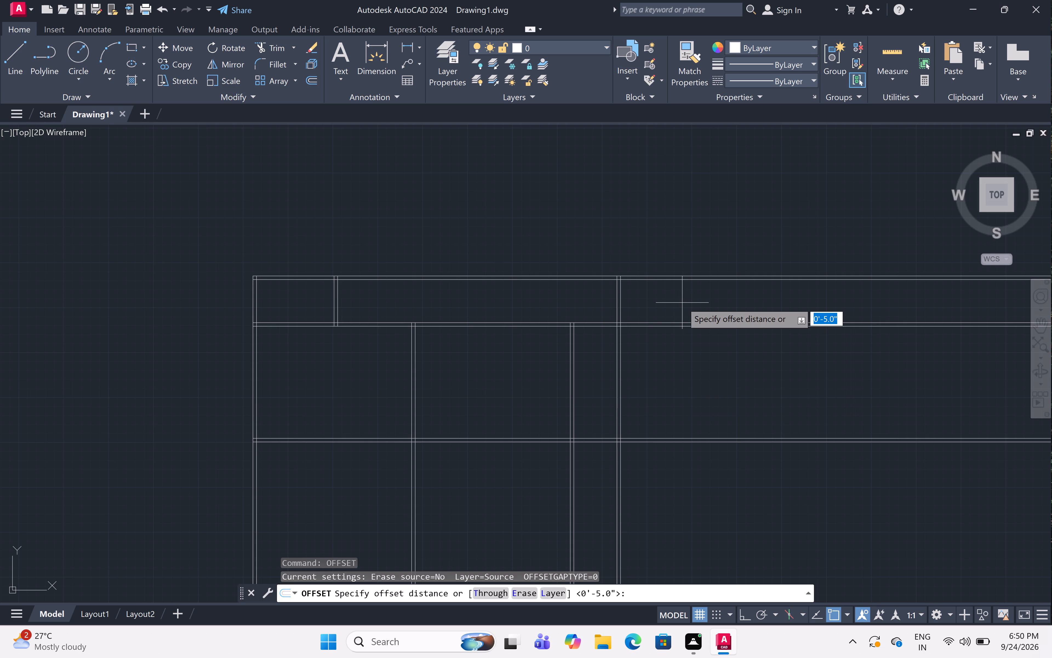
pyautogui.press('6')
pyautogui.press('BackSpace')
pyautogui.write("9'")
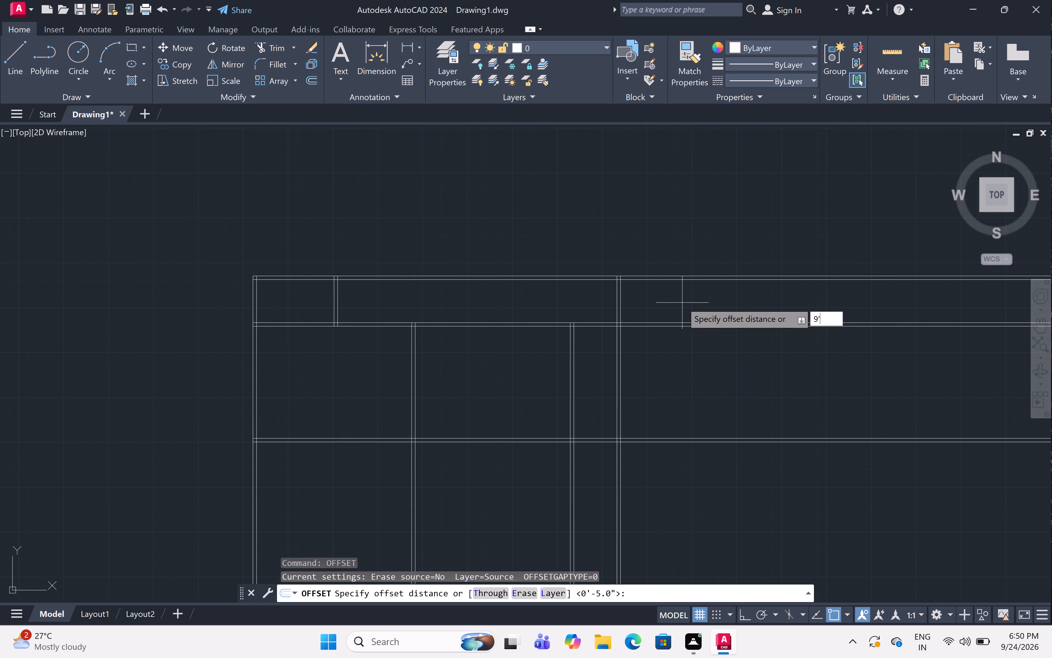
pyautogui.press('space')
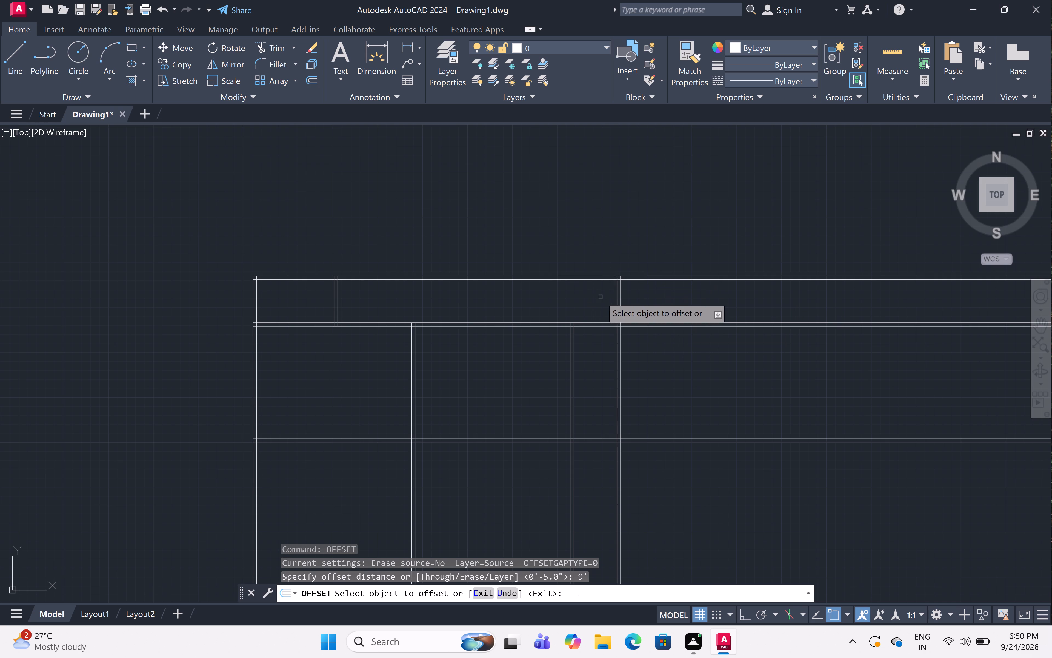
pyautogui.click(616, 302)
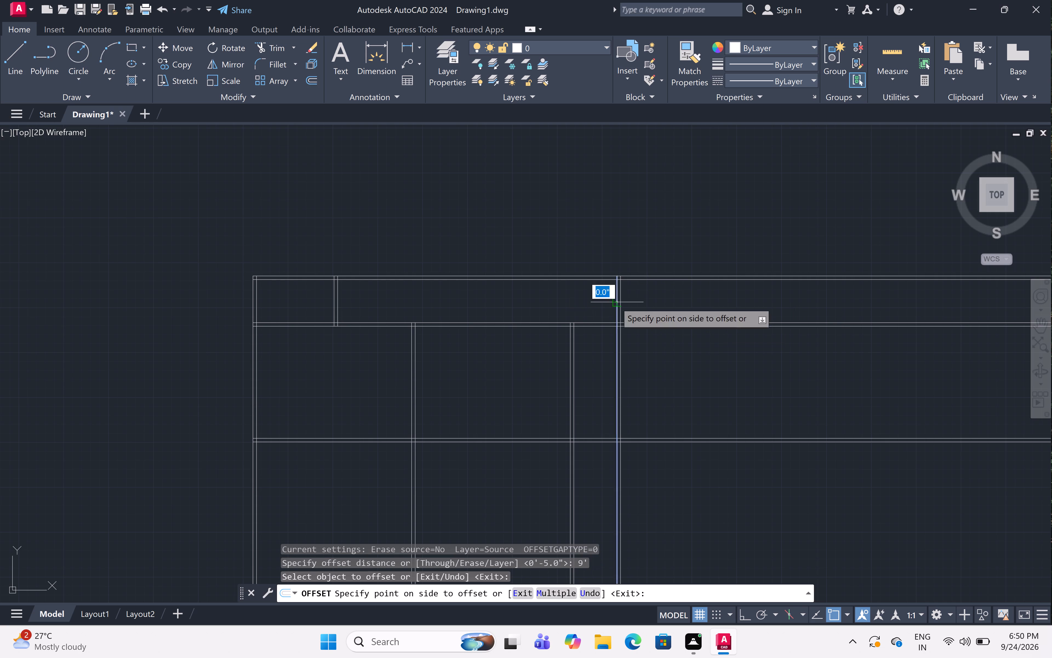
pyautogui.click(483, 303)
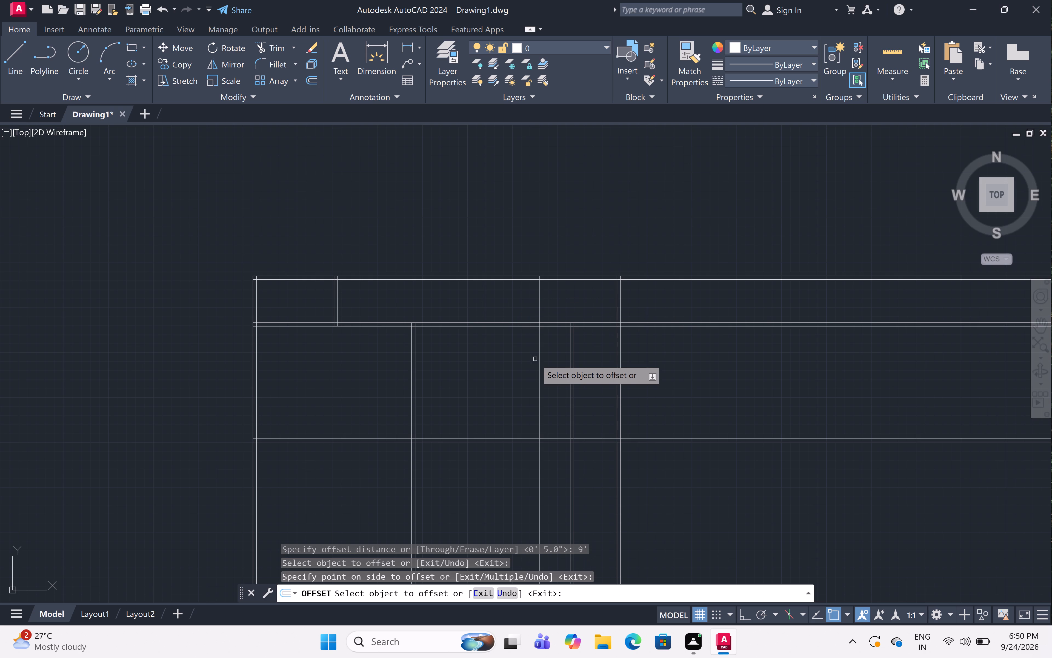
# Offset the new partition line 5" to the left to give the partition its thickness.
pyautogui.moveTo(534, 346); pyautogui.dragTo(537, 361, button='middle')
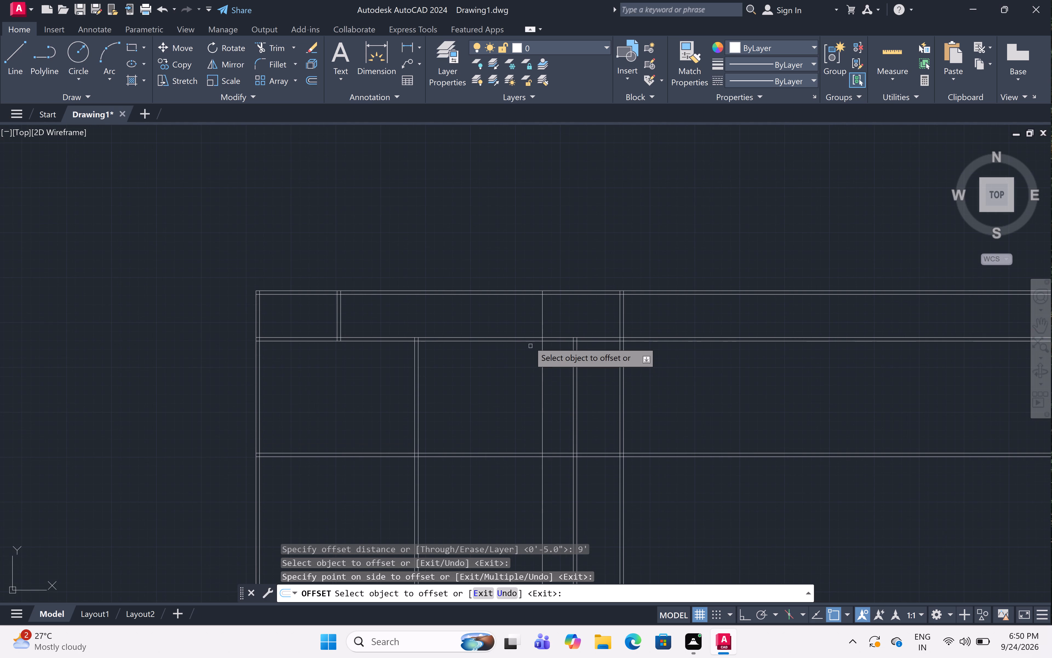
pyautogui.scroll(2, 529, 339)
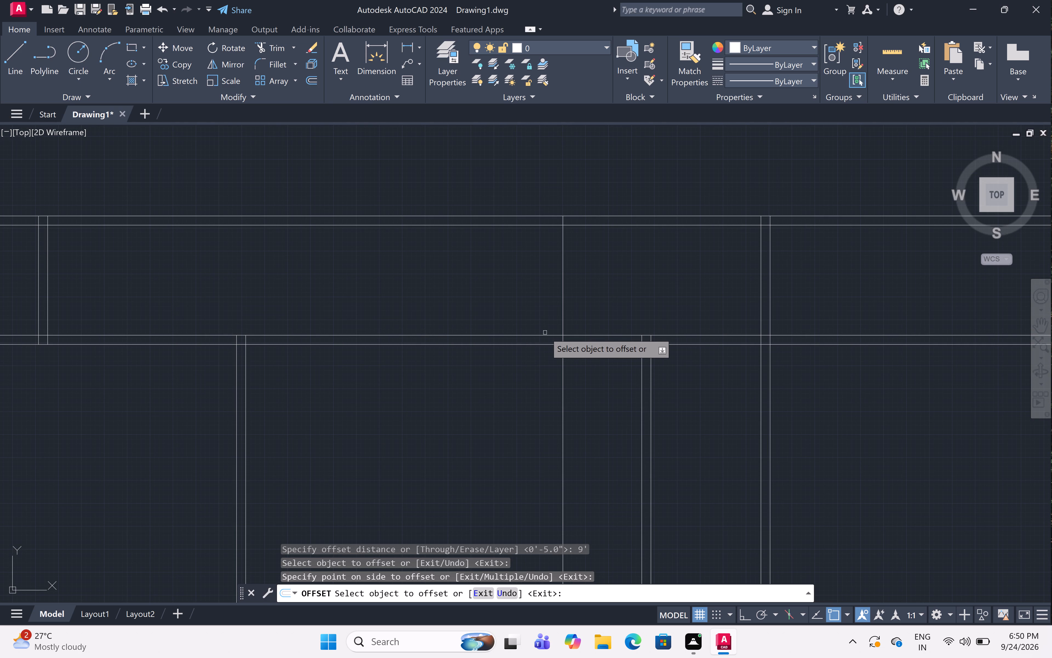
pyautogui.press('space')
pyautogui.press('space')
pyautogui.write('5"')
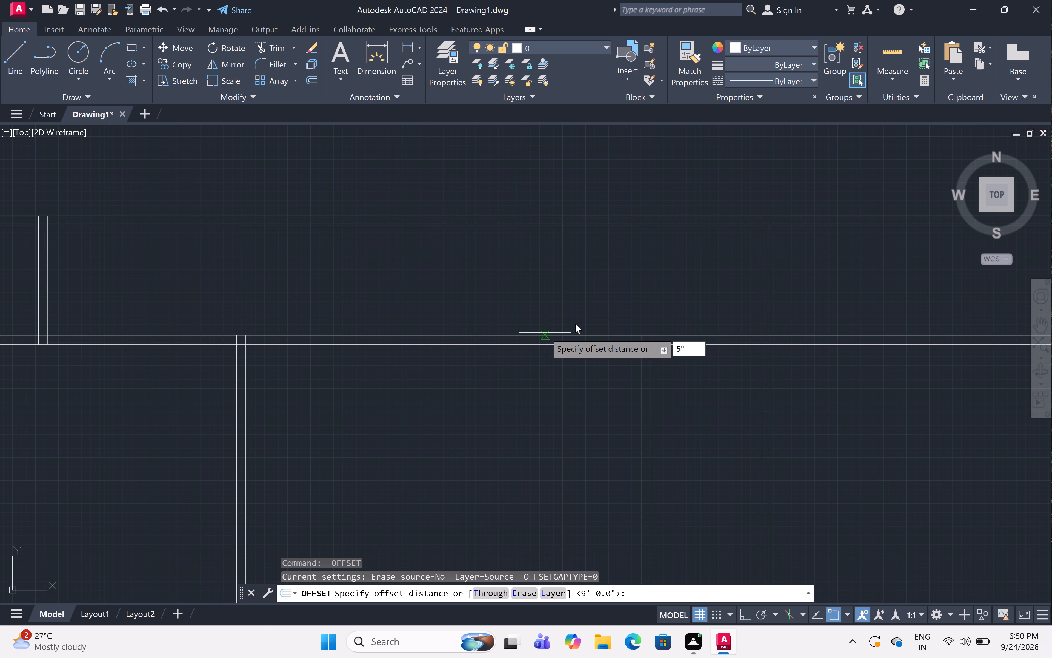
pyautogui.press('space')
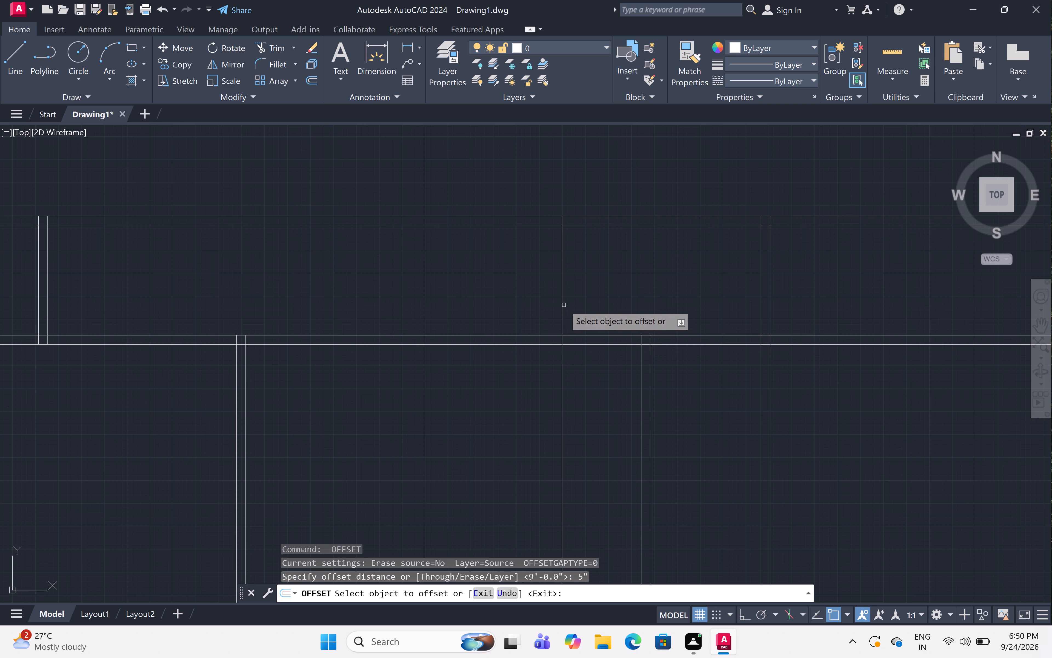
pyautogui.click(562, 304)
pyautogui.click(451, 311)
pyautogui.press('Escape')
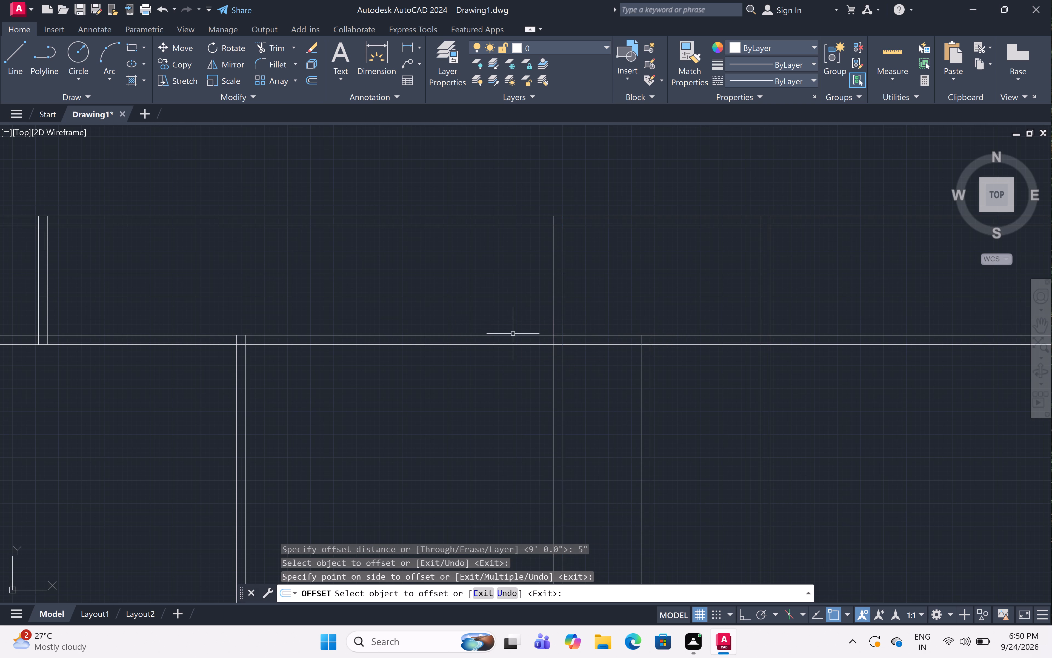
# Trim both new partition lines below the upper horizontal wall so the partition stays only in the top strip.
pyautogui.scroll(3, 603, 430)
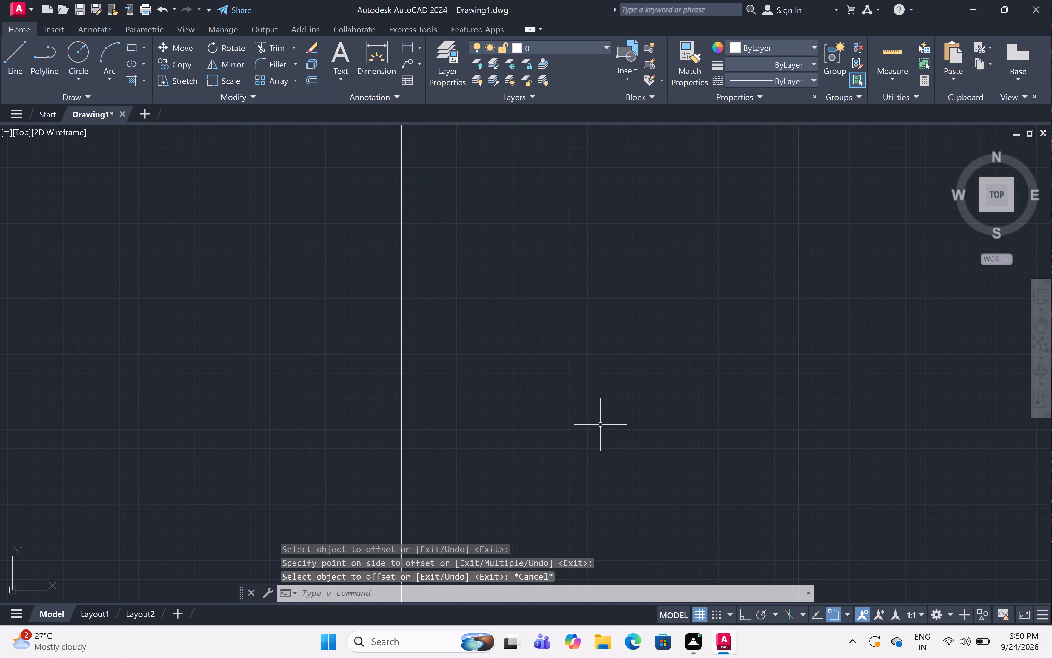
pyautogui.write('tr')
pyautogui.press('space')
pyautogui.scroll(-1, 525, 357)
pyautogui.click(524, 349)
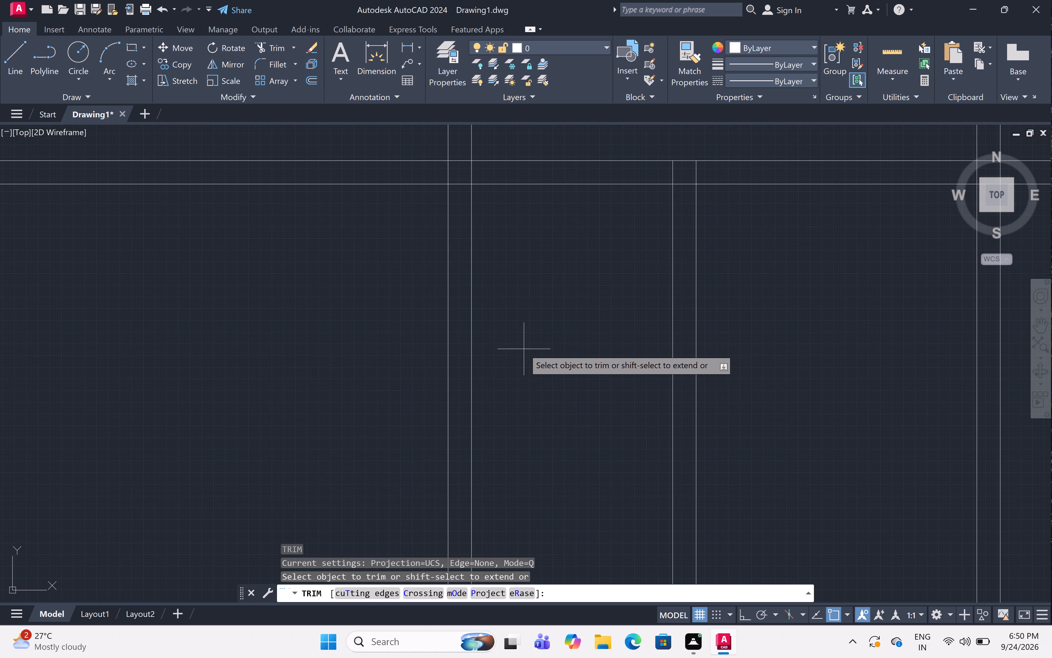
pyautogui.click(409, 356)
pyautogui.scroll(-5, 447, 330)
pyautogui.moveTo(448, 336); pyautogui.dragTo(458, 374, button='middle')
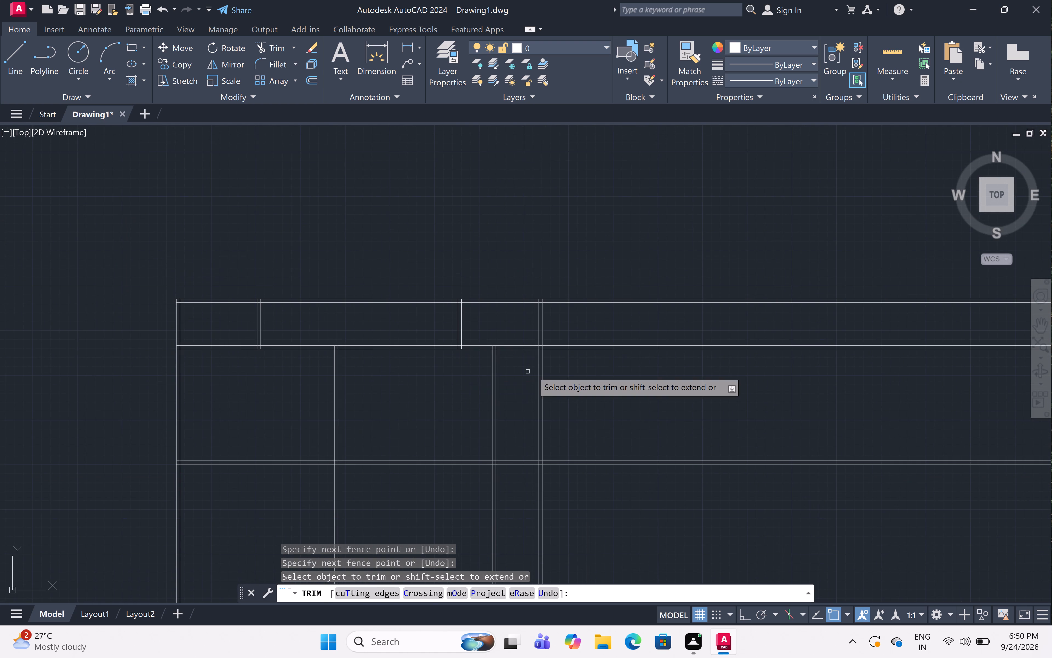
# Trim all horizontal wall lines that run past the outer face of the rightmost wall.
pyautogui.click(576, 261)
pyautogui.moveTo(612, 533); pyautogui.dragTo(614, 506)
# Trim the inner line of the top outer wall between the two short partitions of the top strip.
pyautogui.scroll(-2, 621, 396)
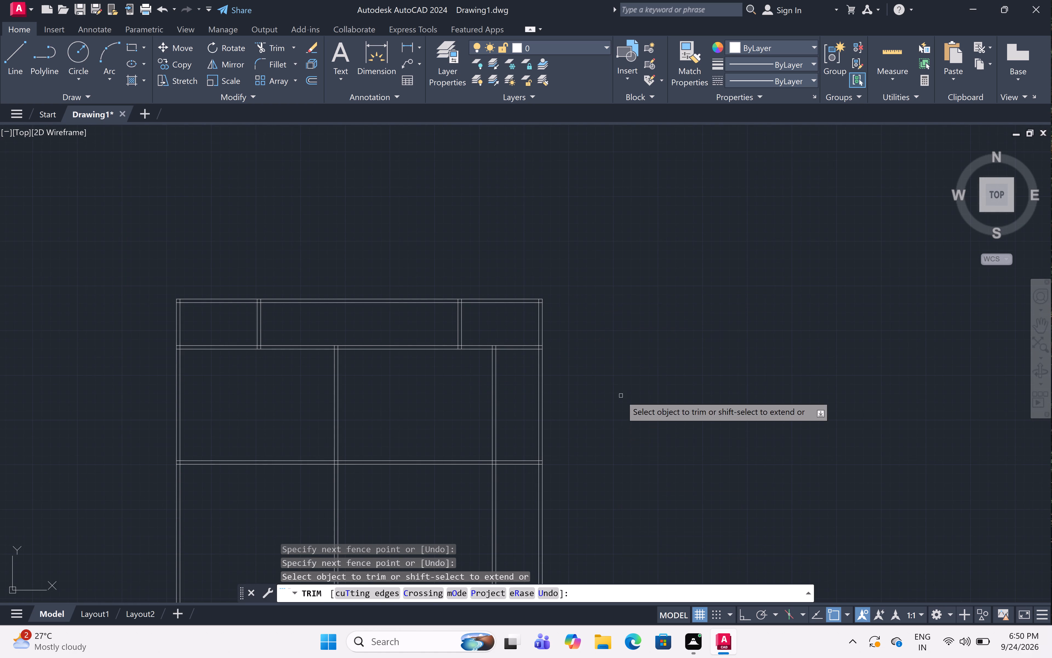
pyautogui.scroll(-1, 621, 396)
pyautogui.moveTo(567, 473); pyautogui.dragTo(568, 417, button='middle')
pyautogui.scroll(1, 562, 360)
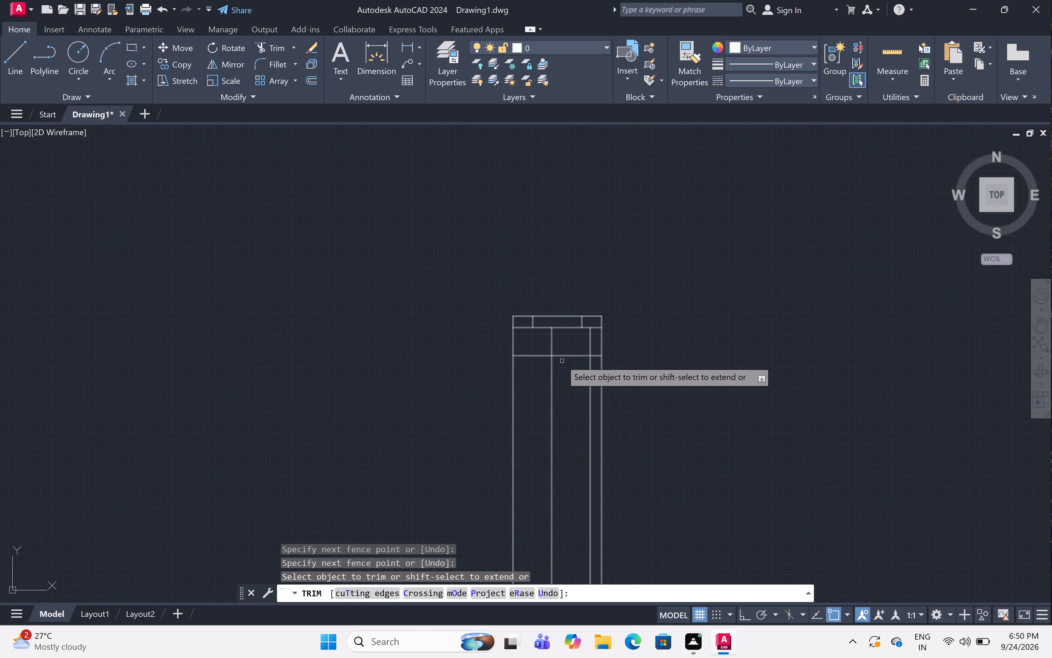
pyautogui.scroll(1, 562, 360)
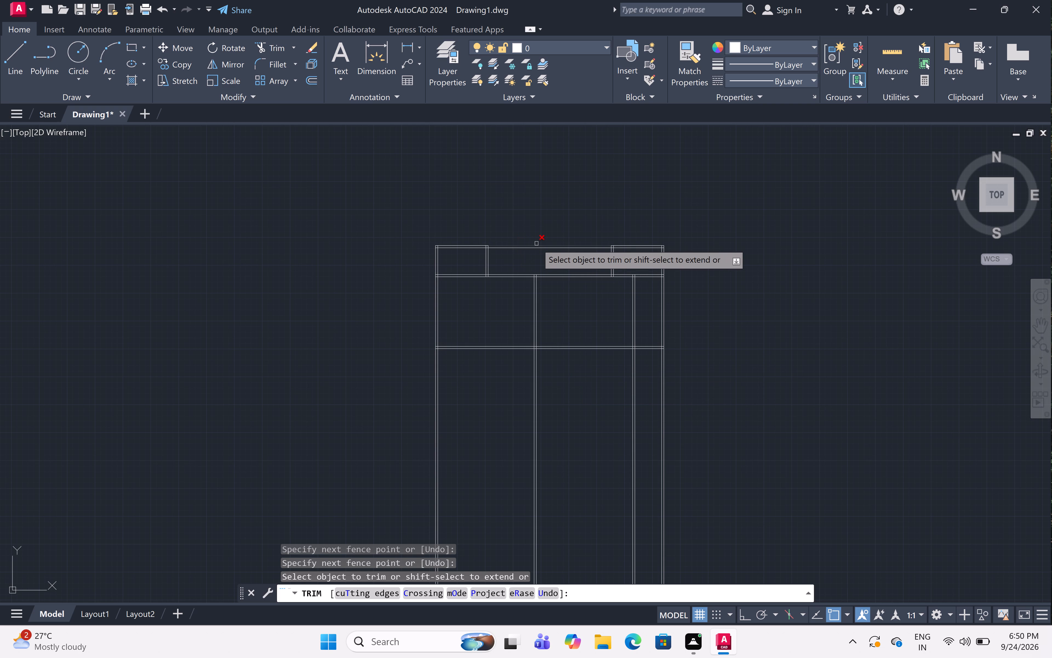
pyautogui.scroll(3, 545, 246)
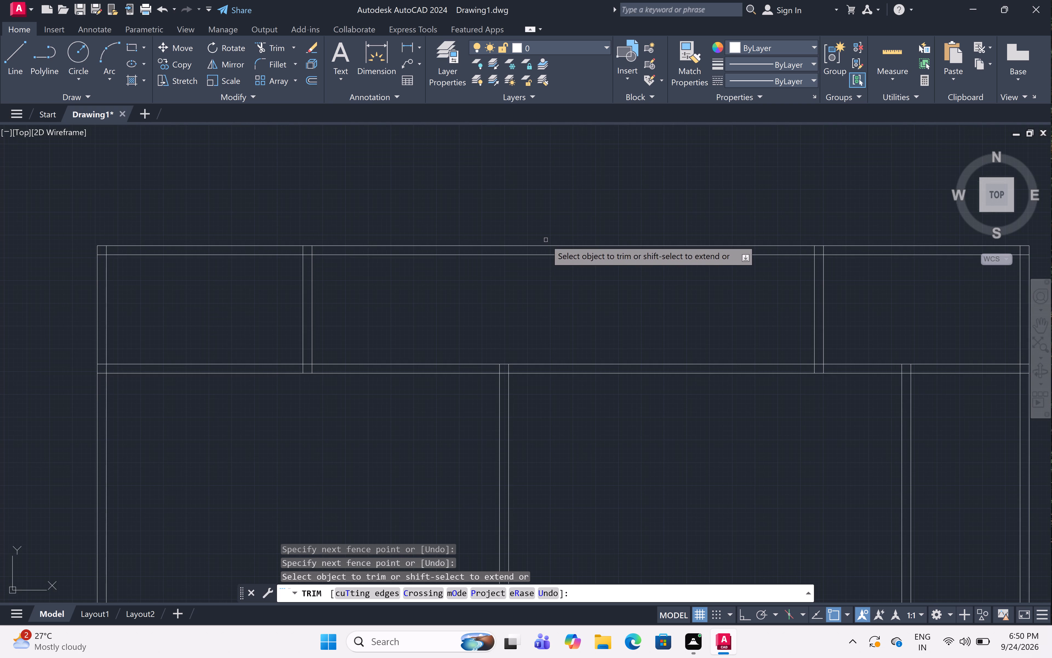
pyautogui.click(541, 256)
pyautogui.scroll(1, 518, 271)
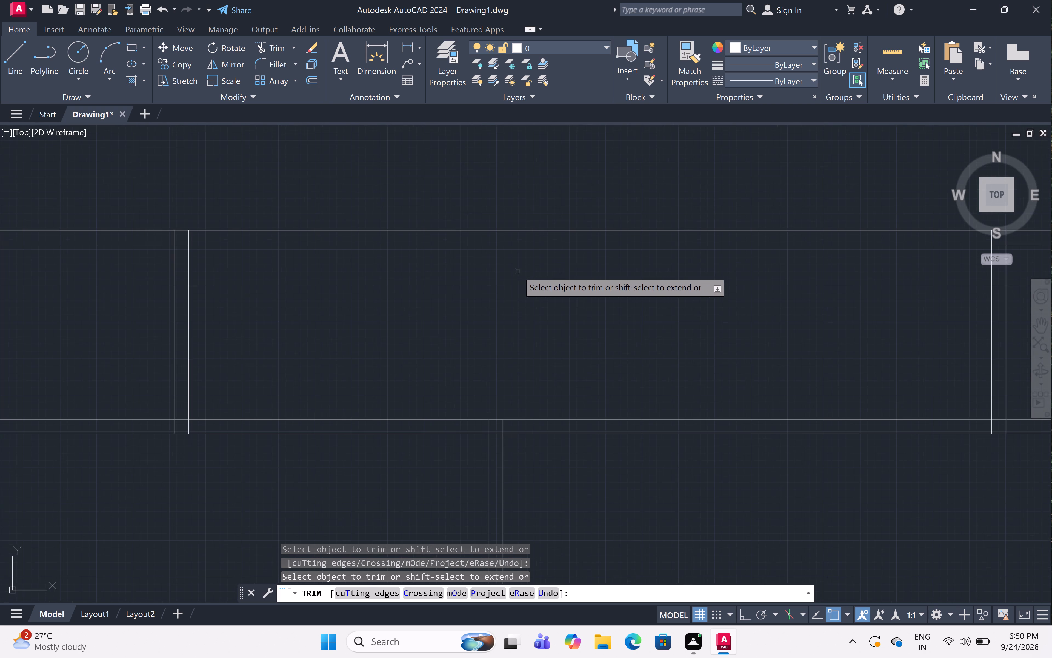
pyautogui.press('Escape')
# Draw a horizontal line about 23' long midway through the top outer wall's thickness, spanning the opening between the two short partitions.
pyautogui.write('l')
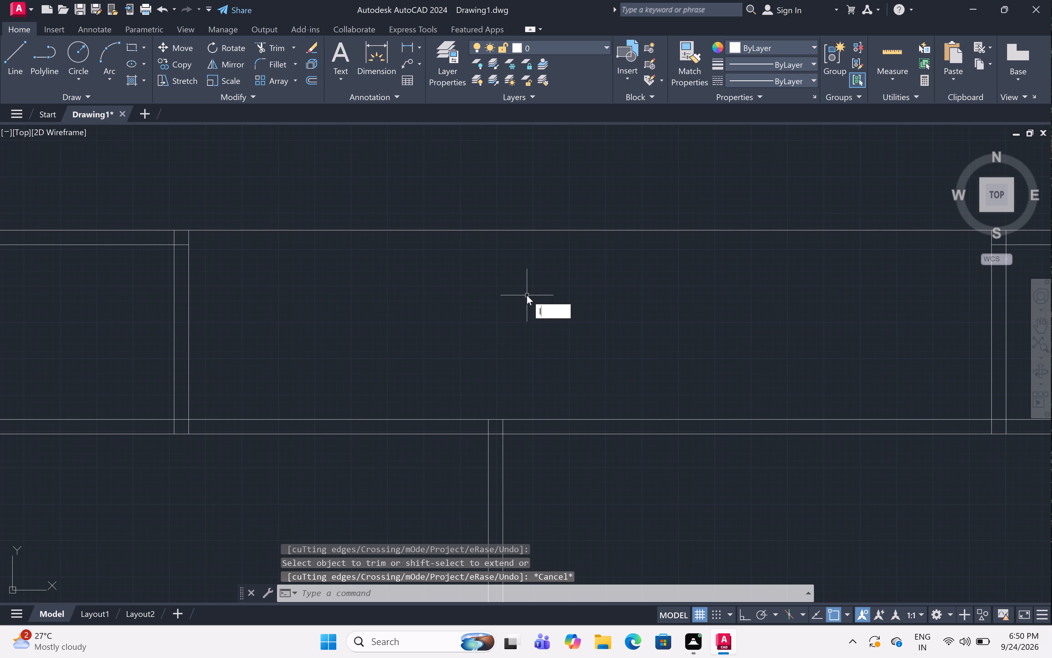
pyautogui.press('space')
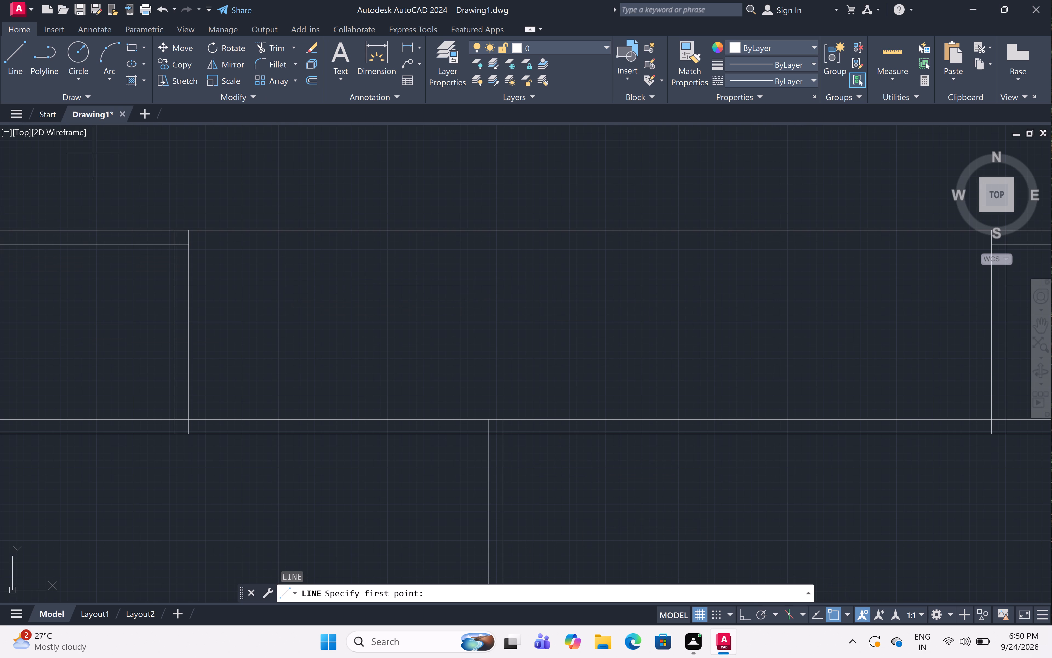
pyautogui.scroll(4, 190, 232)
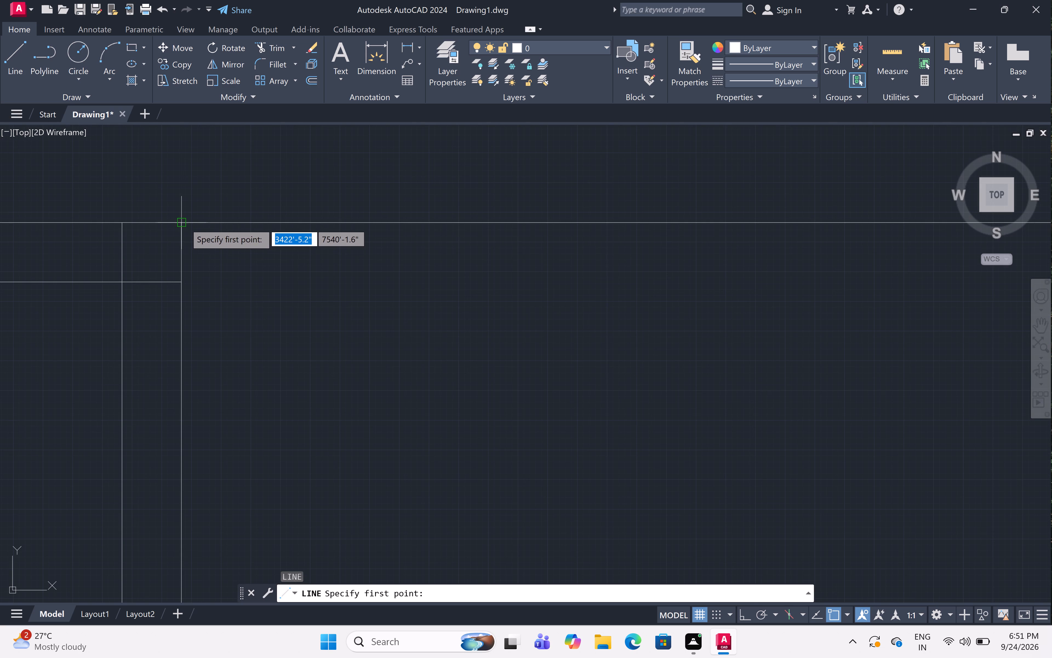
pyautogui.click(184, 223)
pyautogui.moveTo(181, 280); pyautogui.dragTo(182, 271)
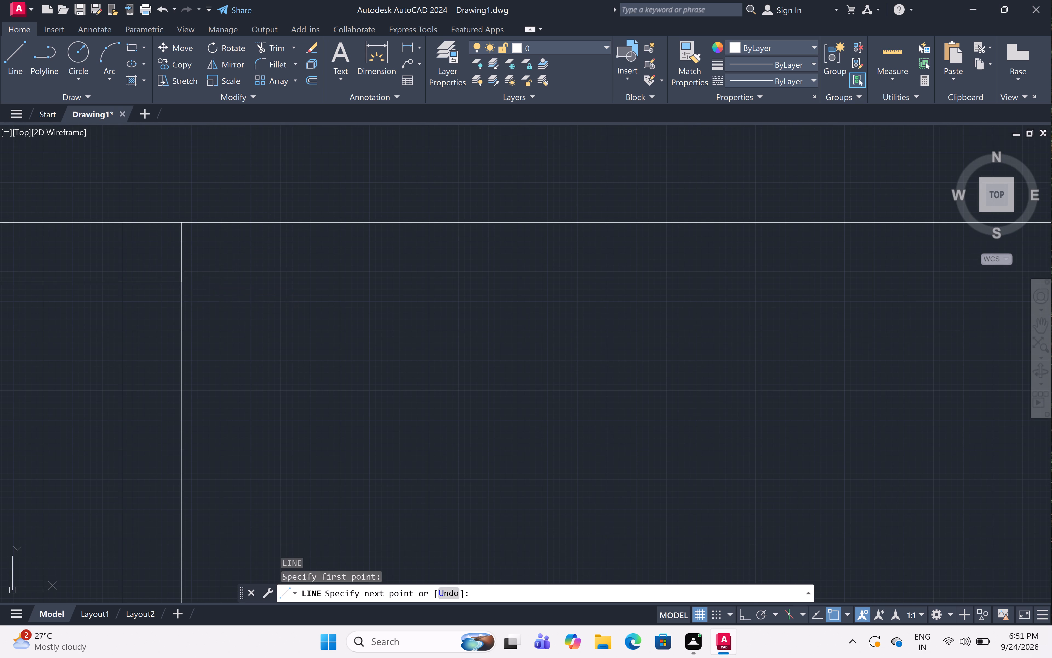
pyautogui.moveTo(181, 254); pyautogui.dragTo(187, 254)
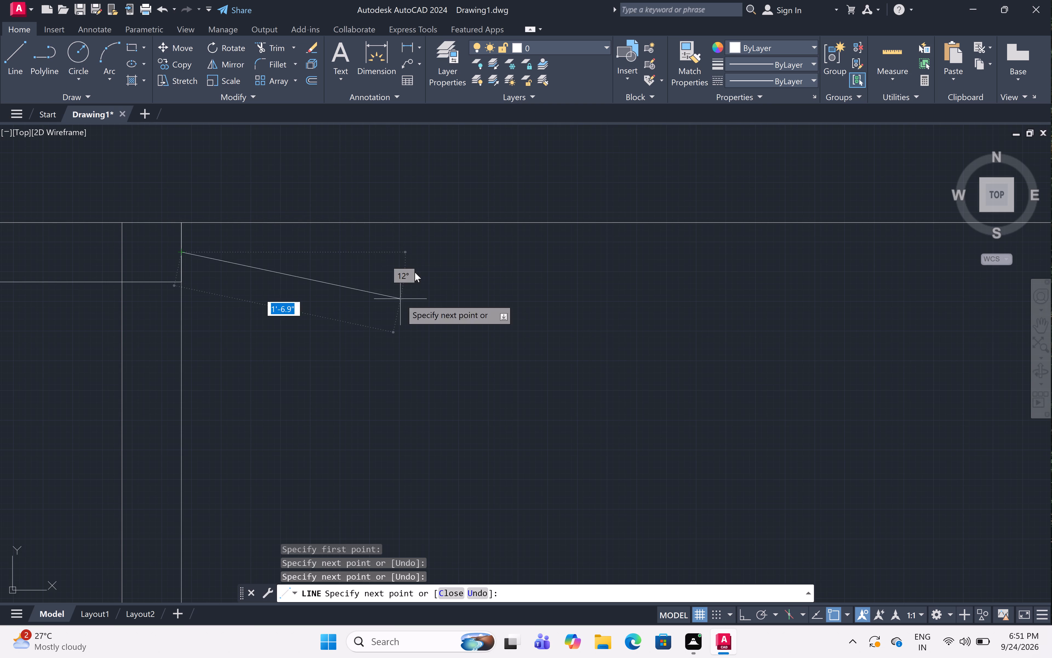
pyautogui.press('F8')
pyautogui.scroll(-3, 575, 268)
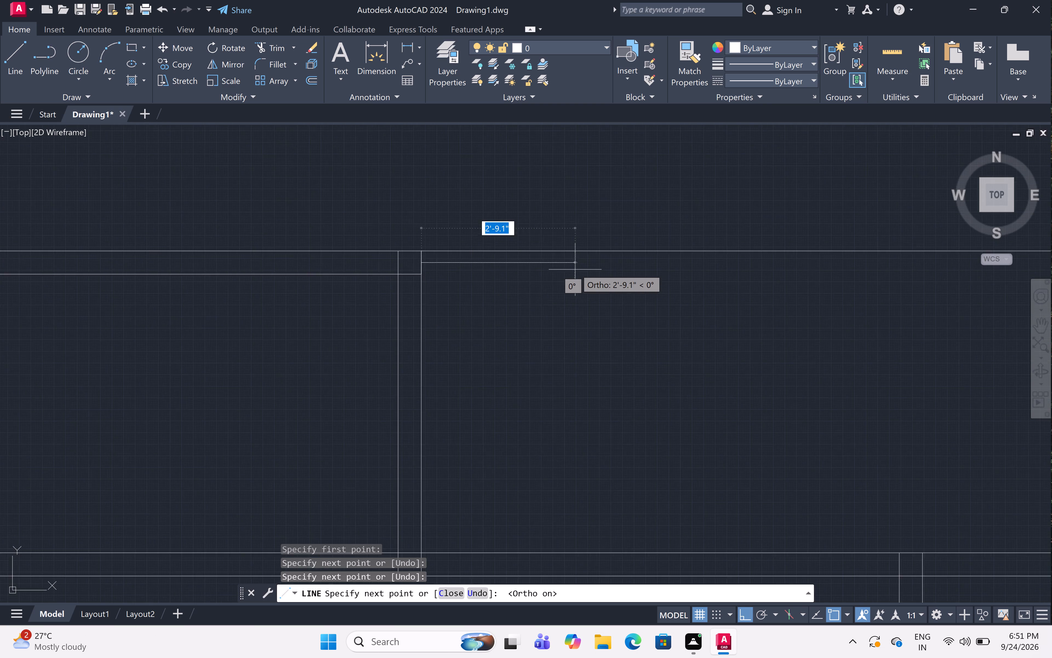
pyautogui.scroll(-1, 575, 270)
pyautogui.moveTo(673, 254); pyautogui.dragTo(196, 334, button='middle')
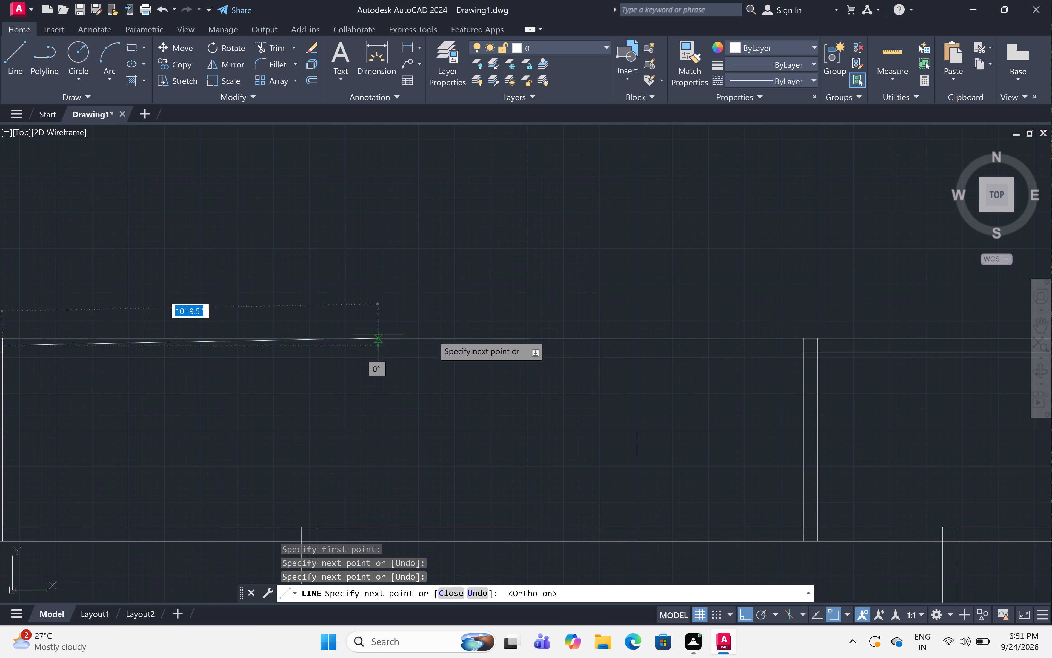
pyautogui.scroll(4, 796, 328)
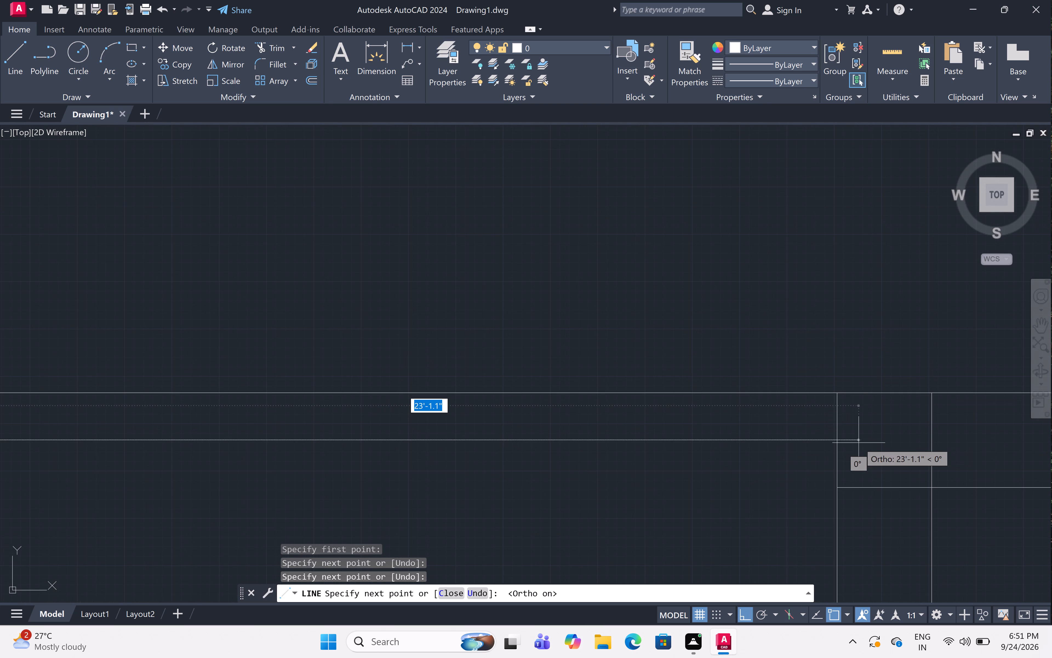
pyautogui.click(839, 438)
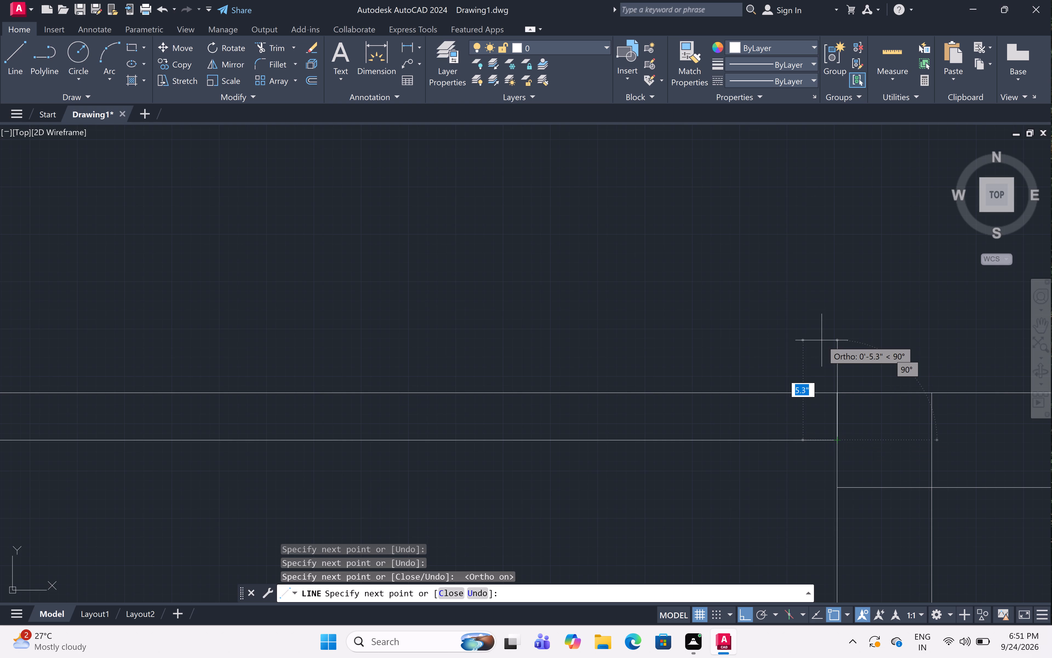
pyautogui.press('Escape')
# Trim the double lines of both long vertical partitions below the lower horizontal wall, leaving the space beneath it open.
pyautogui.scroll(-6, 821, 340)
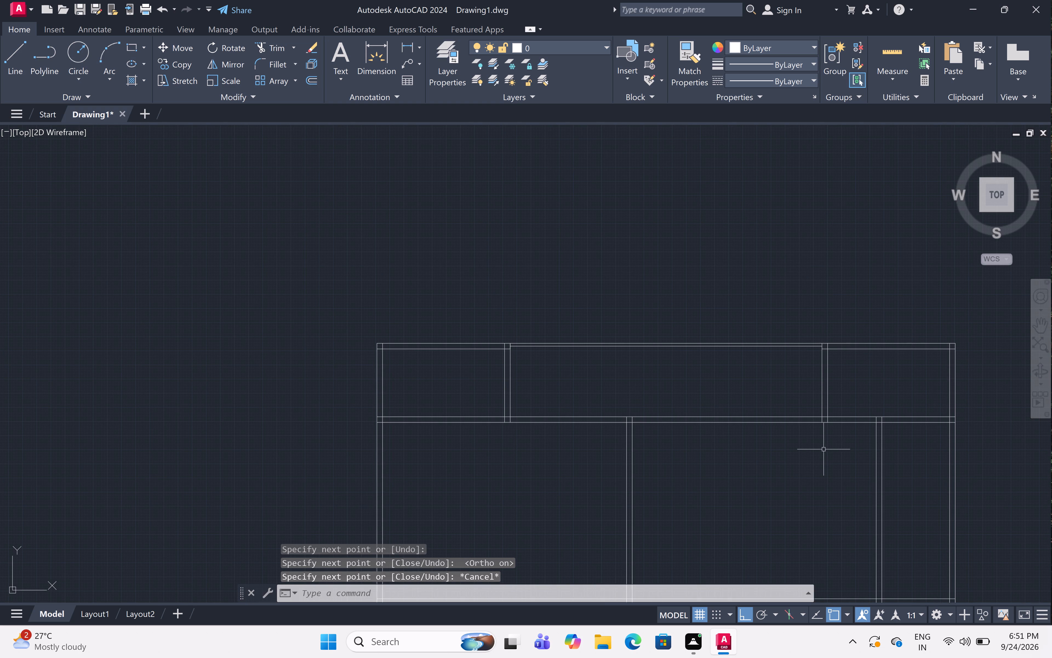
pyautogui.scroll(-2, 805, 429)
pyautogui.moveTo(807, 472); pyautogui.dragTo(688, 370, button='middle')
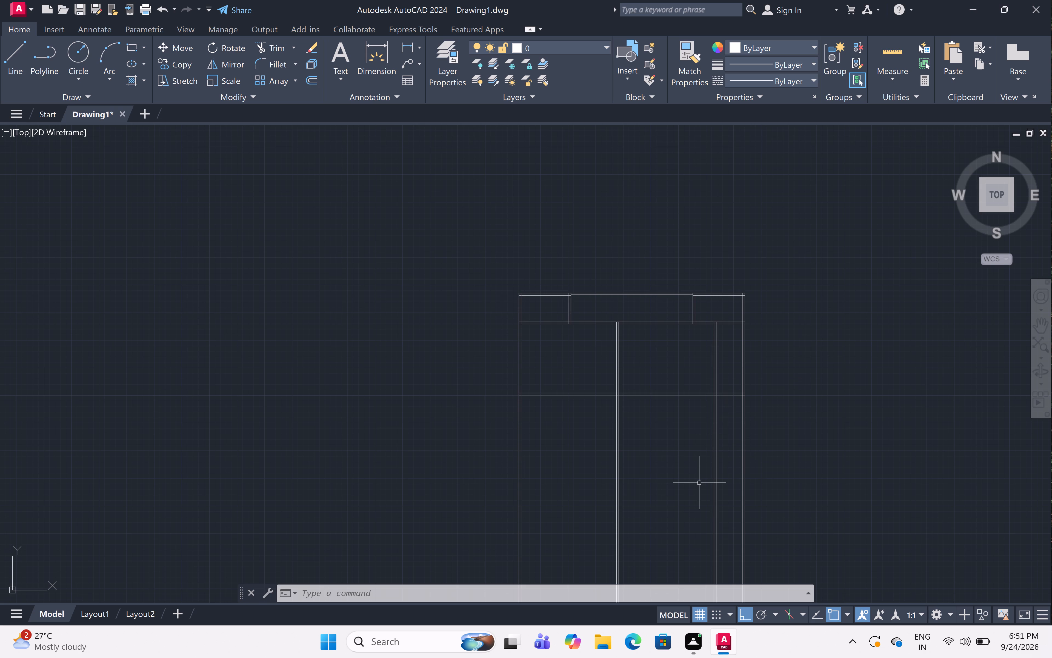
pyautogui.write('tr')
pyautogui.press('space')
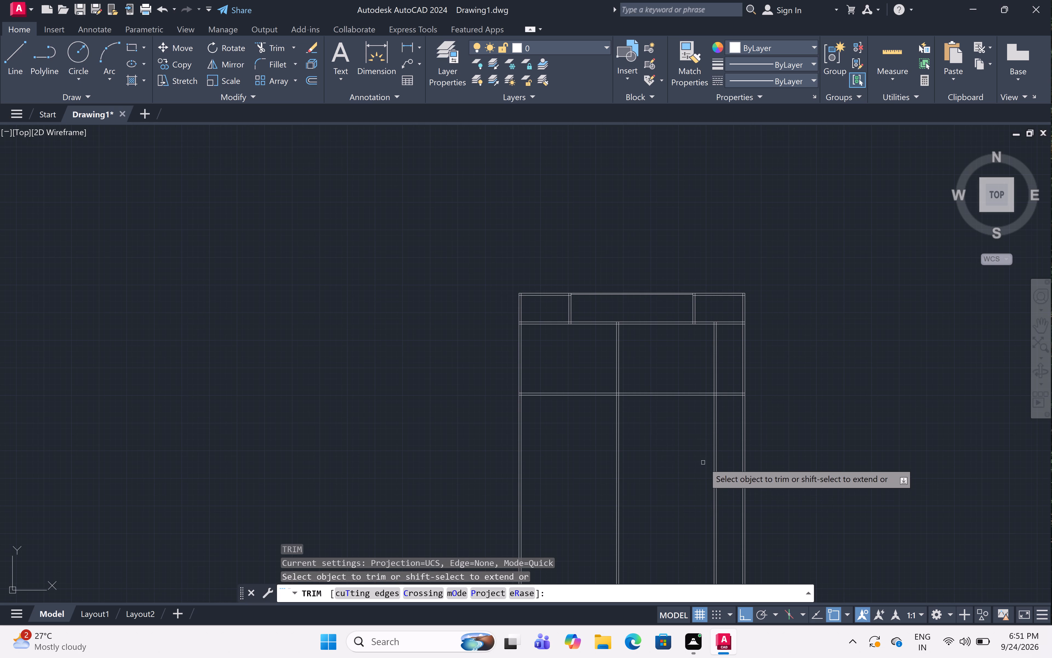
pyautogui.click(734, 422)
pyautogui.click(599, 433)
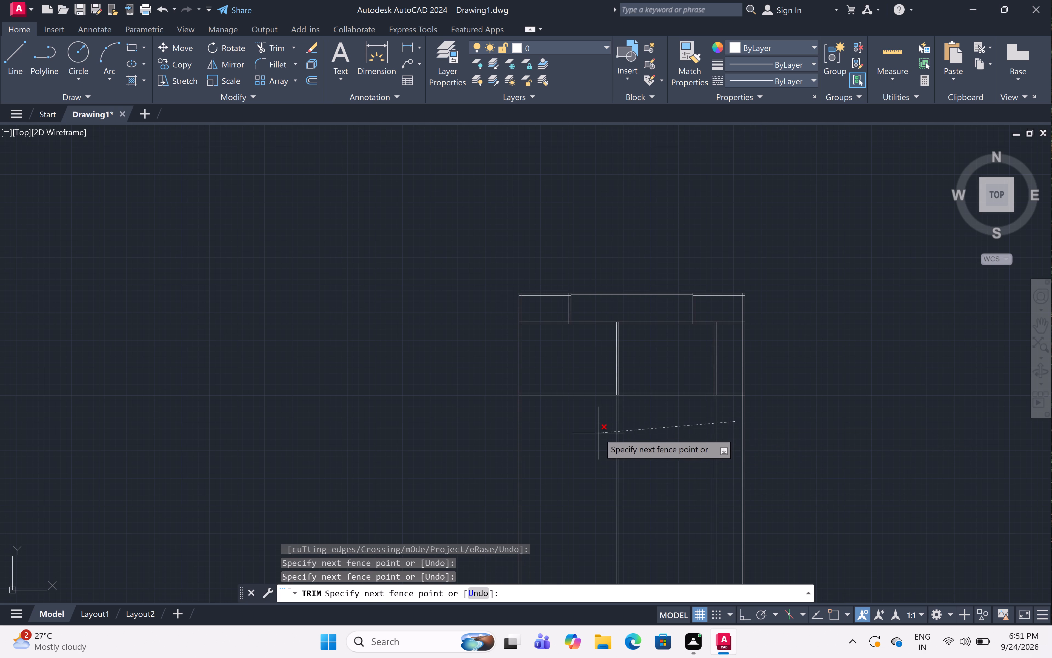
pyautogui.scroll(-3, 601, 430)
pyautogui.moveTo(617, 464); pyautogui.dragTo(627, 398, button='middle')
pyautogui.scroll(3, 627, 387)
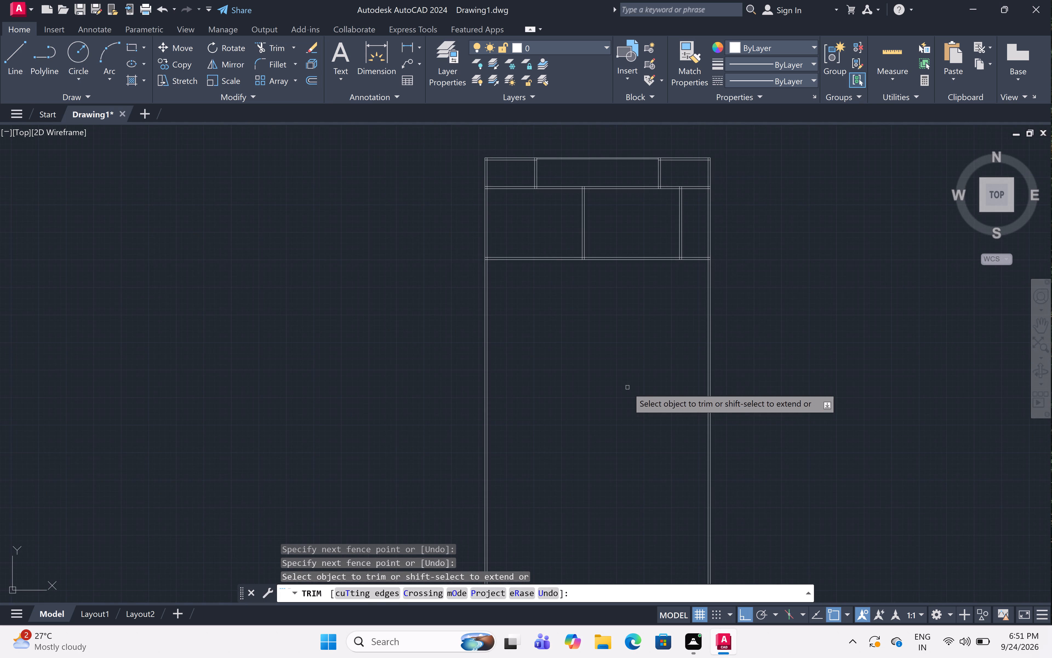
pyautogui.moveTo(627, 387); pyautogui.dragTo(628, 416, button='middle')
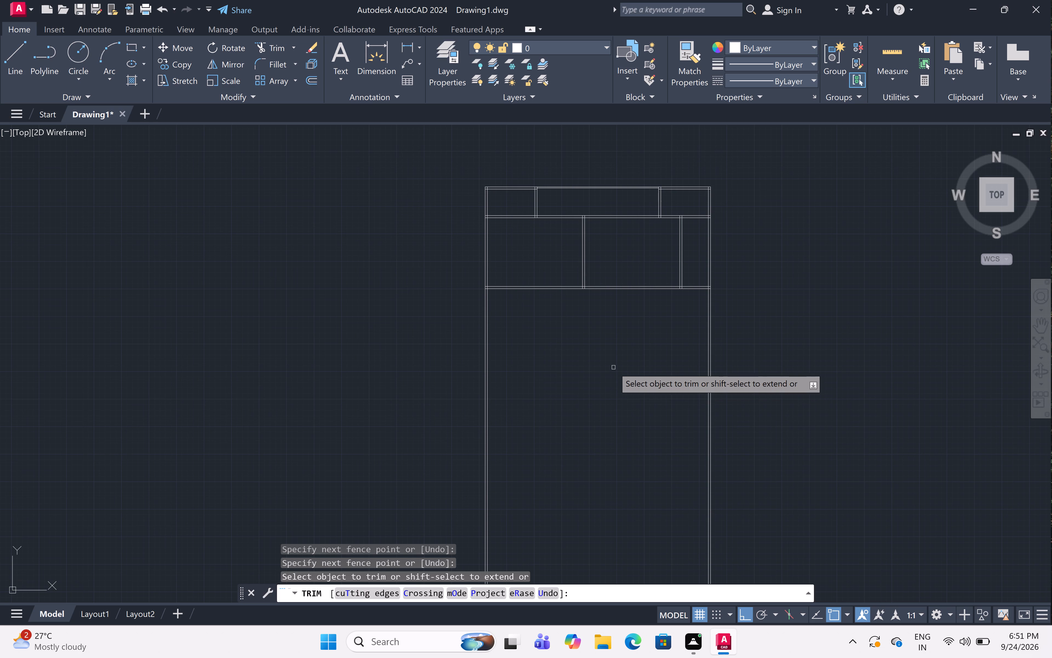
pyautogui.press('Escape')
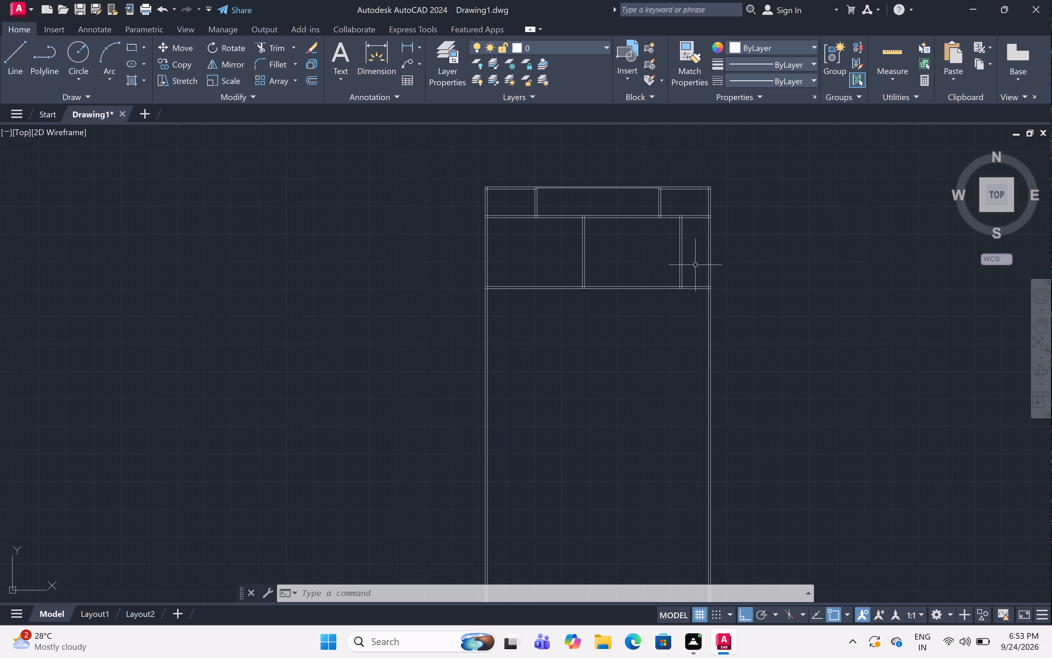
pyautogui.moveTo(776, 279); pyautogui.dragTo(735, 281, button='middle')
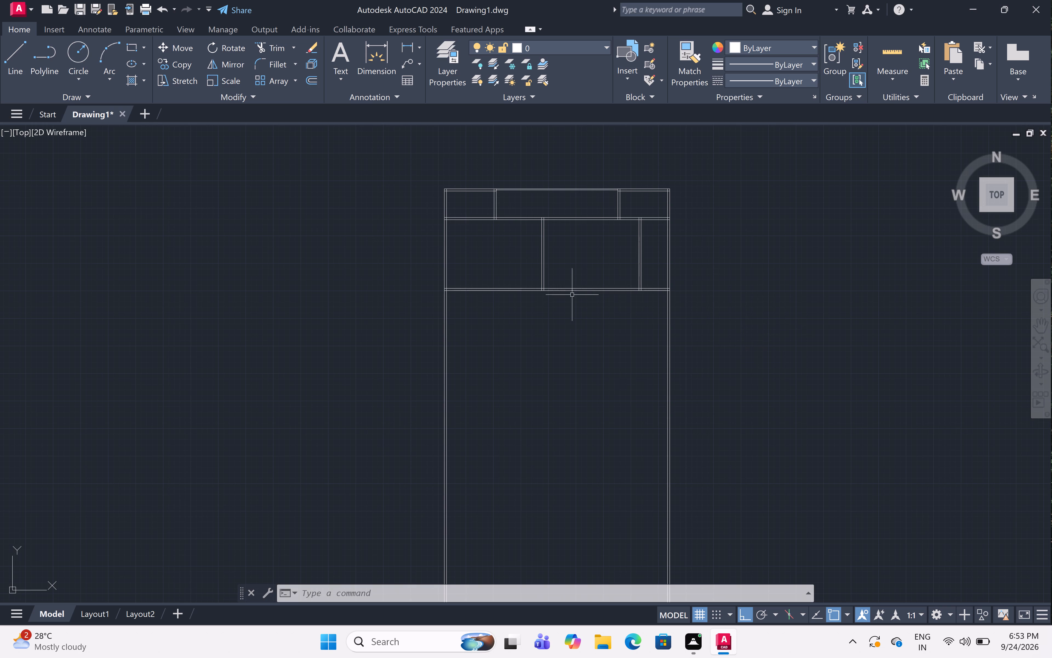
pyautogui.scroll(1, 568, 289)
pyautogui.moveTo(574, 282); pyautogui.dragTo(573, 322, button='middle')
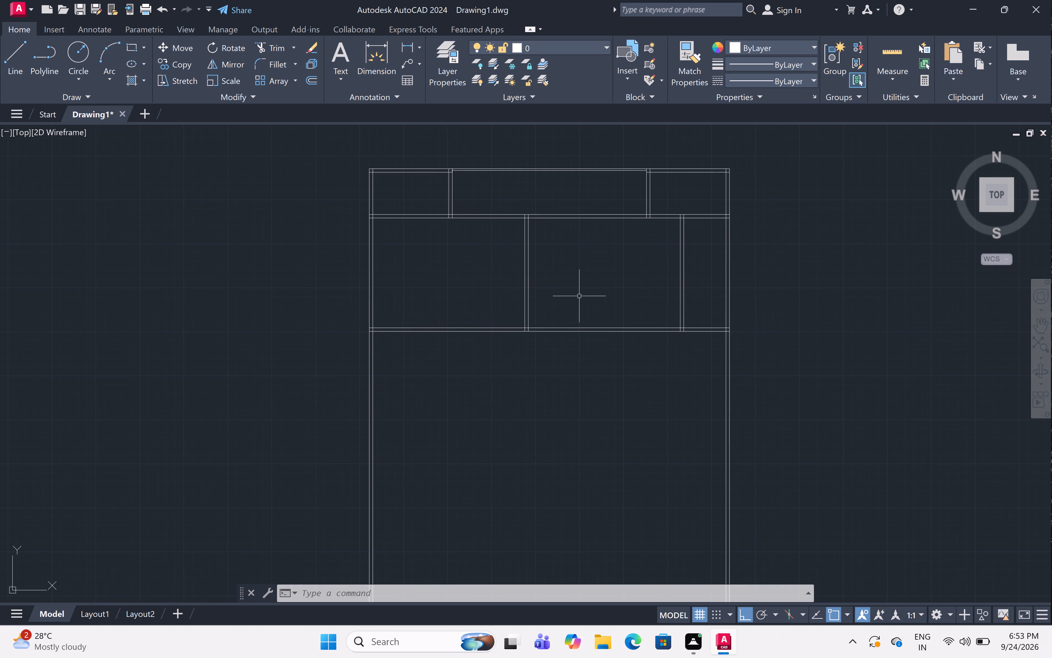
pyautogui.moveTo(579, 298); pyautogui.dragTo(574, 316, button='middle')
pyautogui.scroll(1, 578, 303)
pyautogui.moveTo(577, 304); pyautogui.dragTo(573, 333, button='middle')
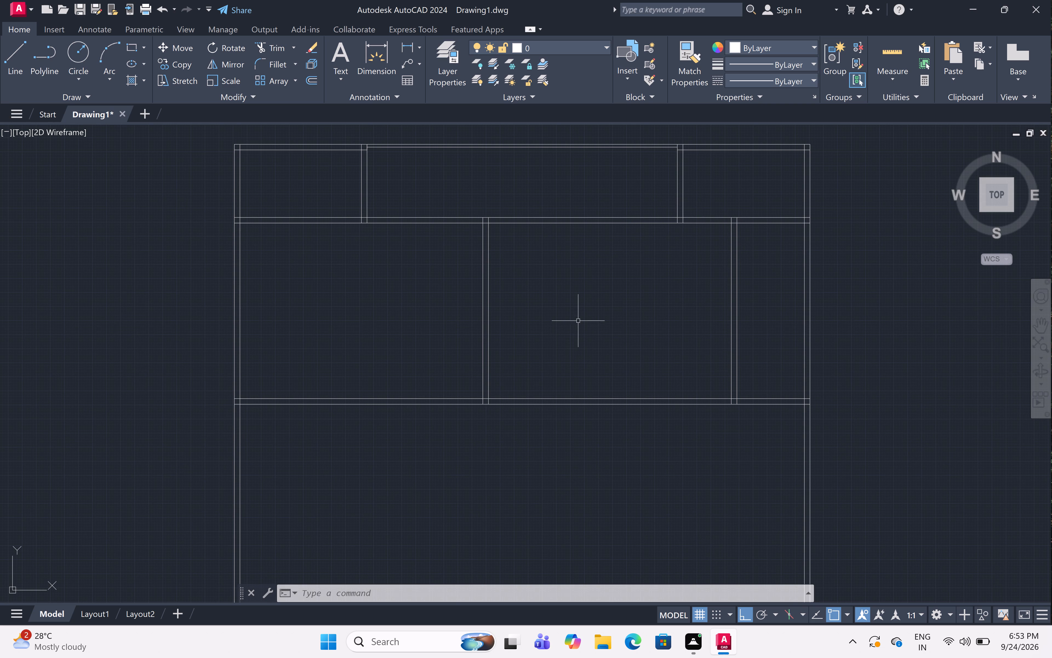
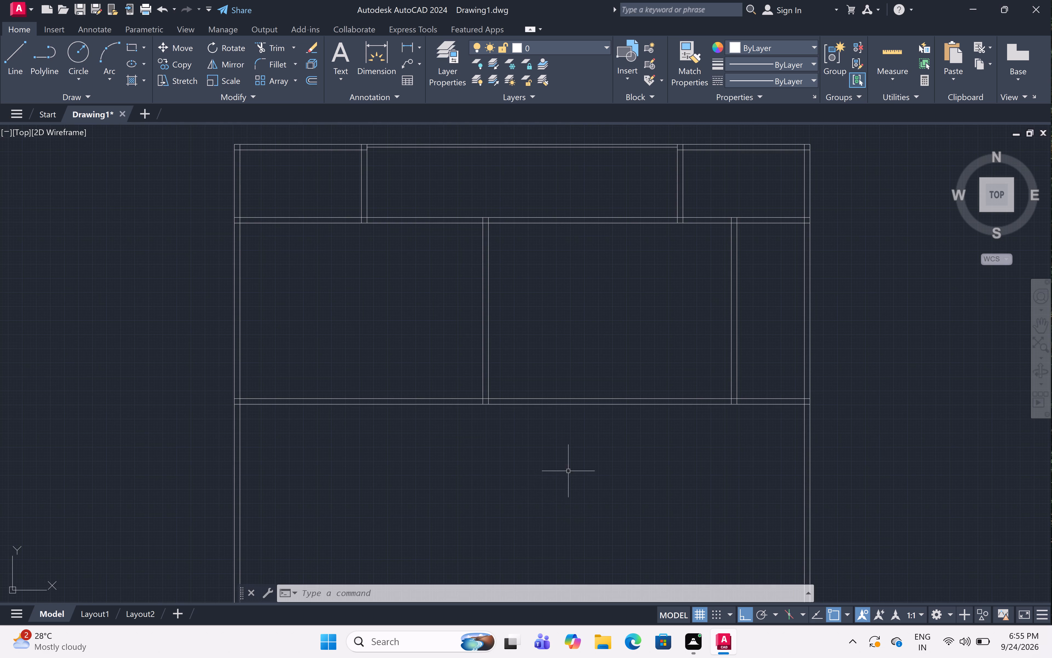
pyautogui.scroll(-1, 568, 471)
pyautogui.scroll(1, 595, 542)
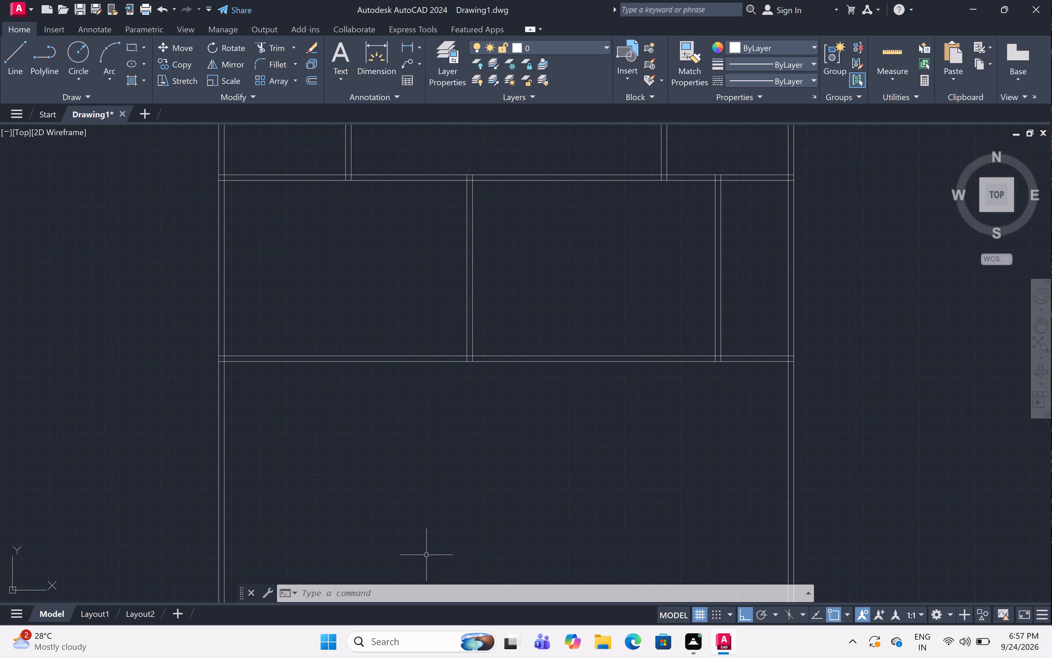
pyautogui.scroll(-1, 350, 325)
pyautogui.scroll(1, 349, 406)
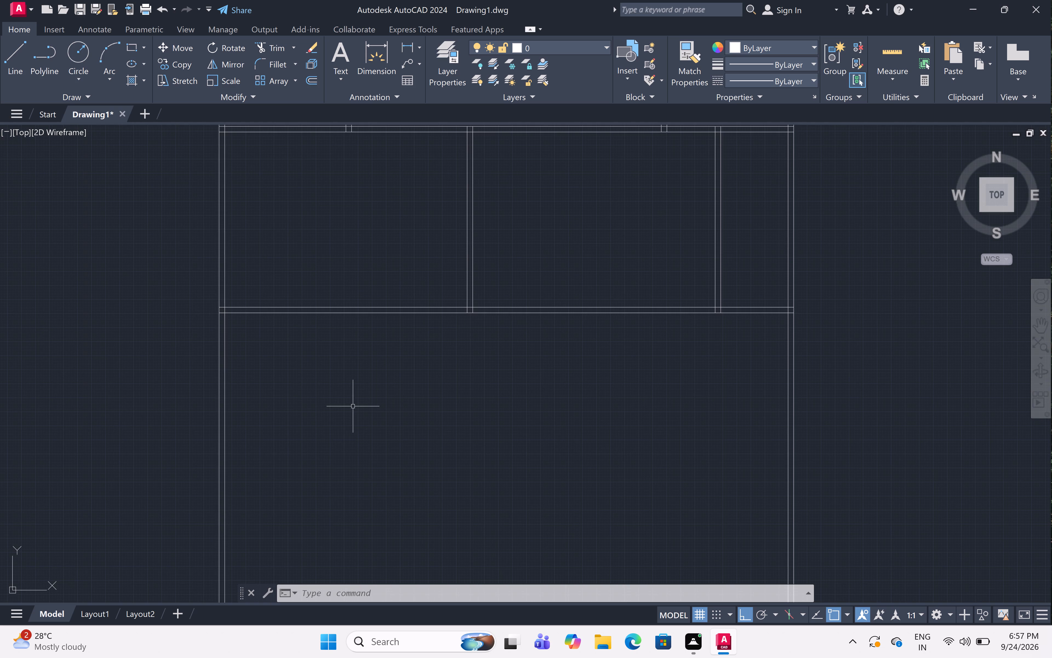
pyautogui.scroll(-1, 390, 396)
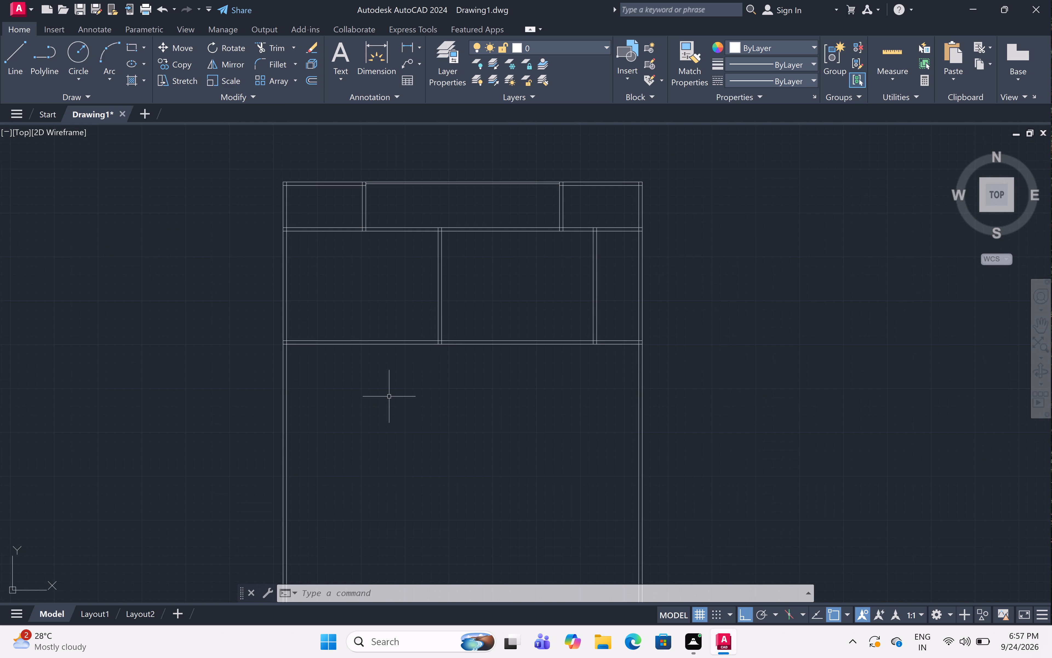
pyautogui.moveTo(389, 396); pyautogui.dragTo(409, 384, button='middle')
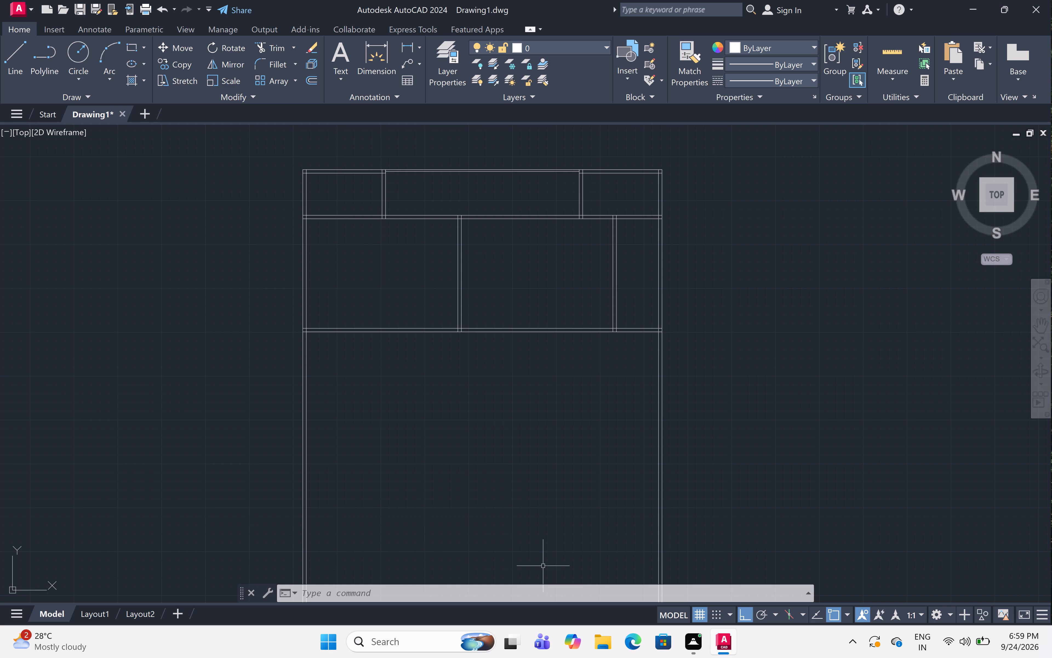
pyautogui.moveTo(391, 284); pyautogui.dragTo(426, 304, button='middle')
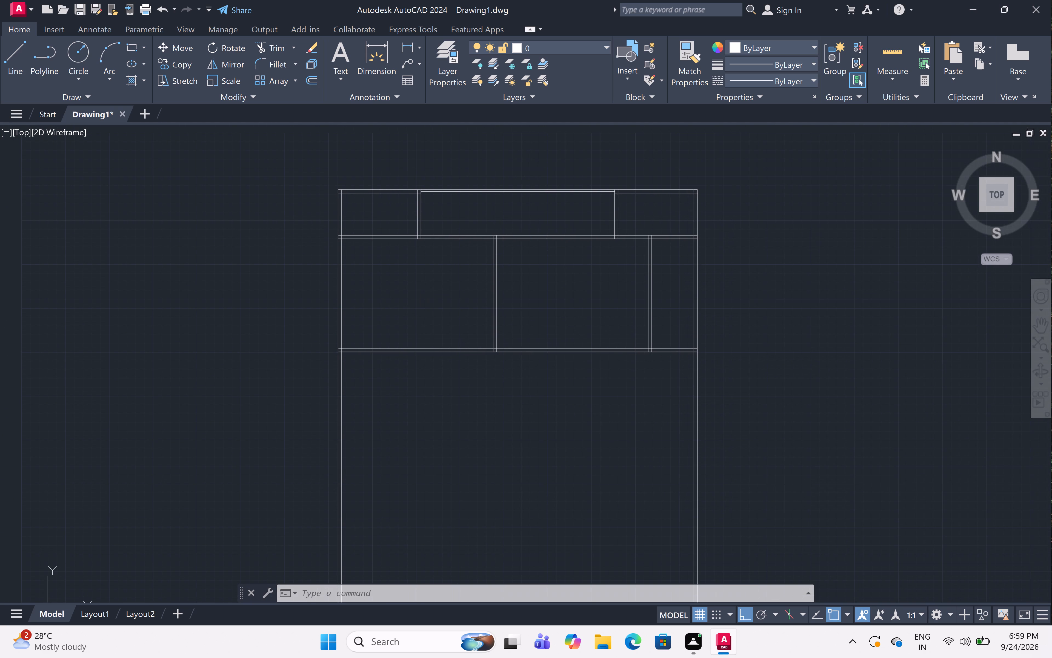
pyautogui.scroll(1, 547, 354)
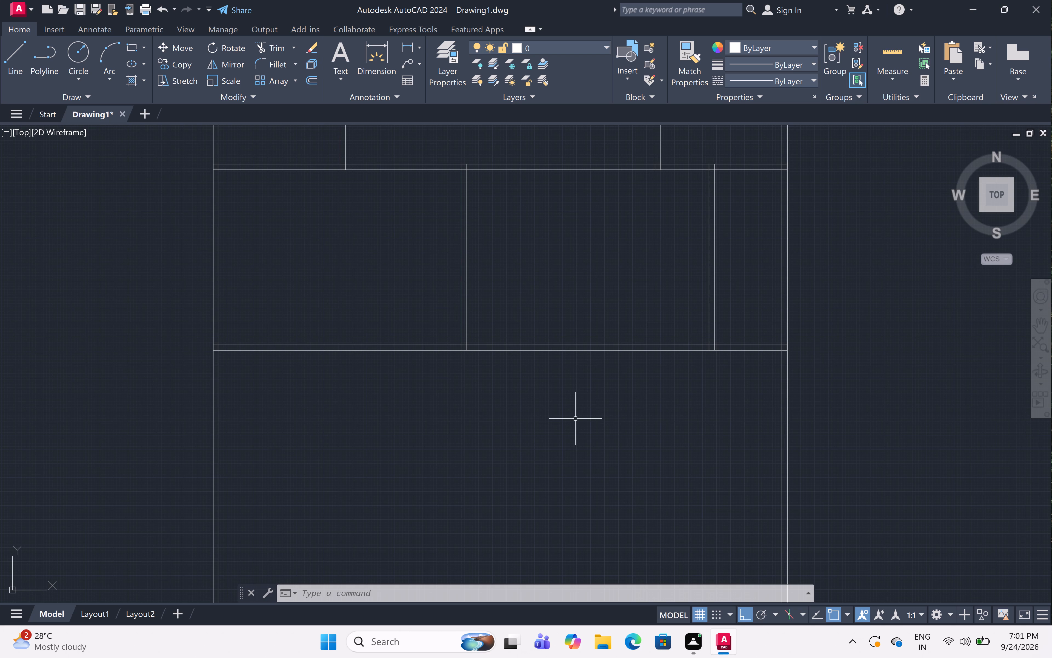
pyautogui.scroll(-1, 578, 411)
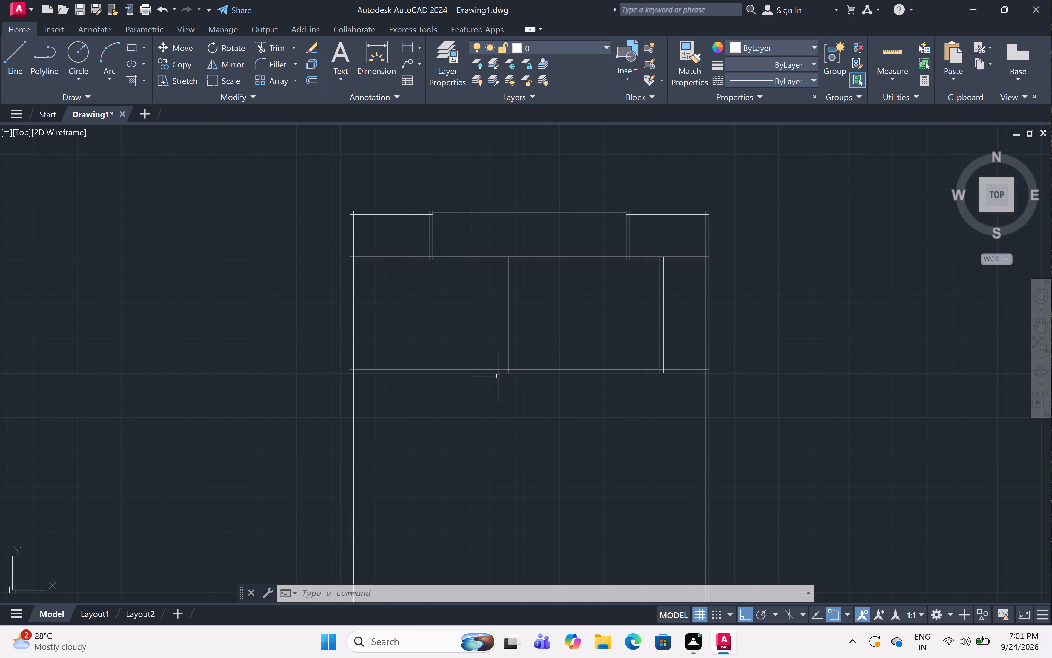
# Examine the junction where the left long vertical partition meets the lower horizontal wall.
pyautogui.scroll(2, 505, 371)
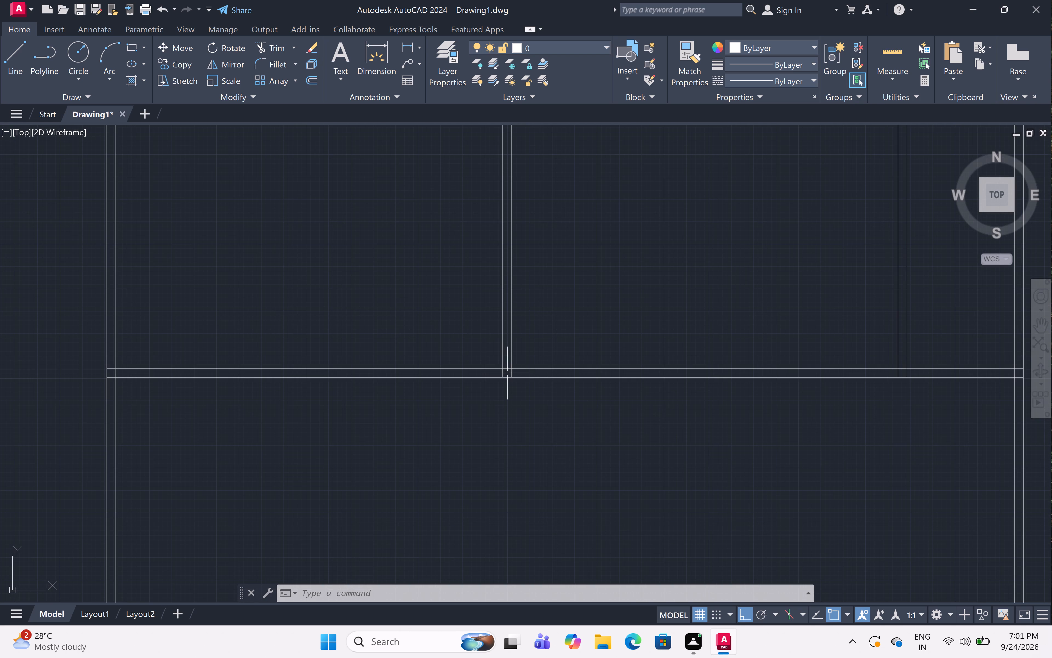
pyautogui.scroll(-1, 505, 375)
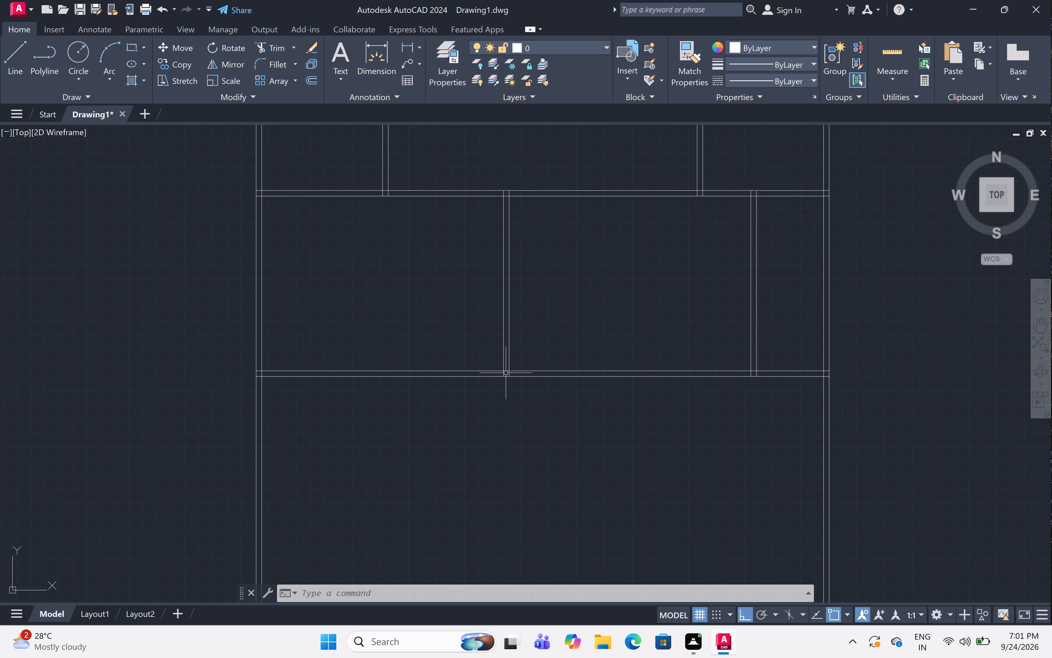
pyautogui.scroll(5, 506, 373)
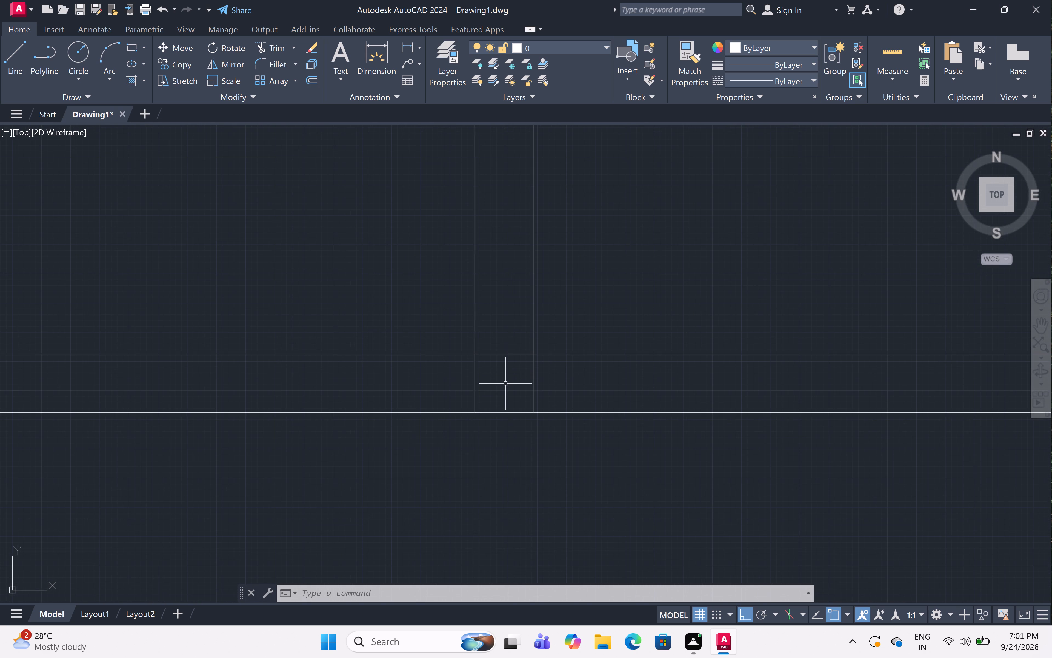
pyautogui.scroll(-1, 505, 384)
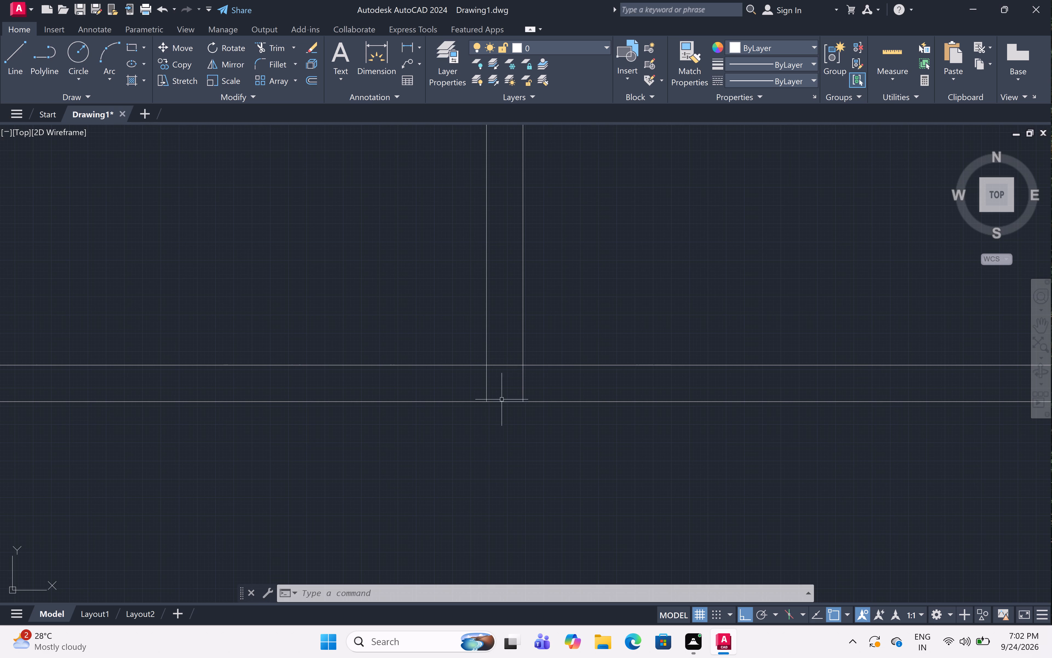
pyautogui.scroll(-1, 502, 382)
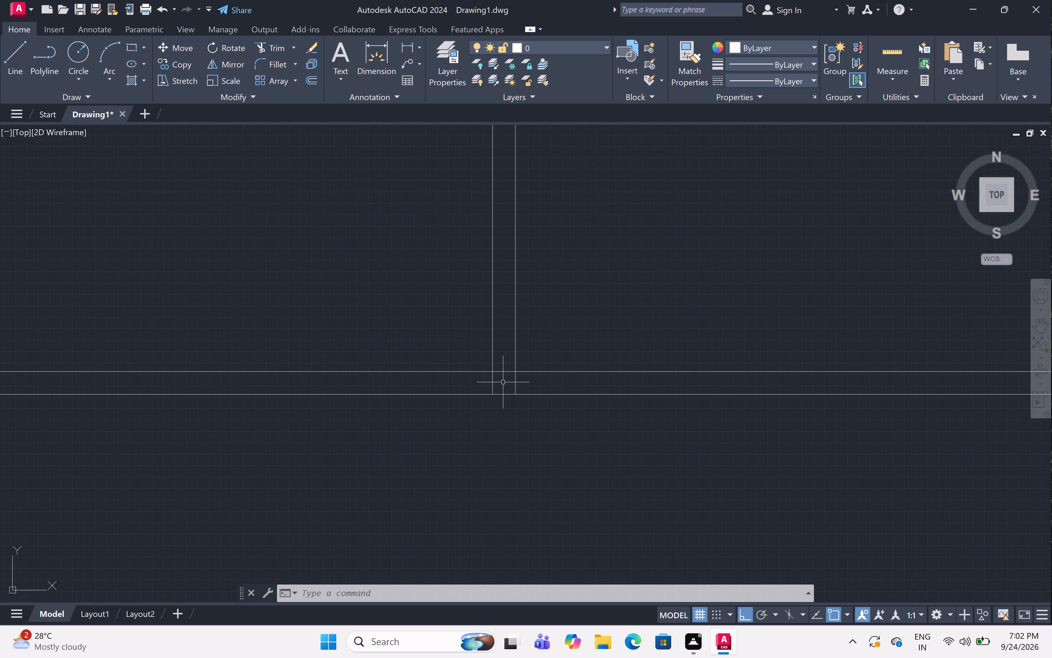
pyautogui.scroll(1, 505, 381)
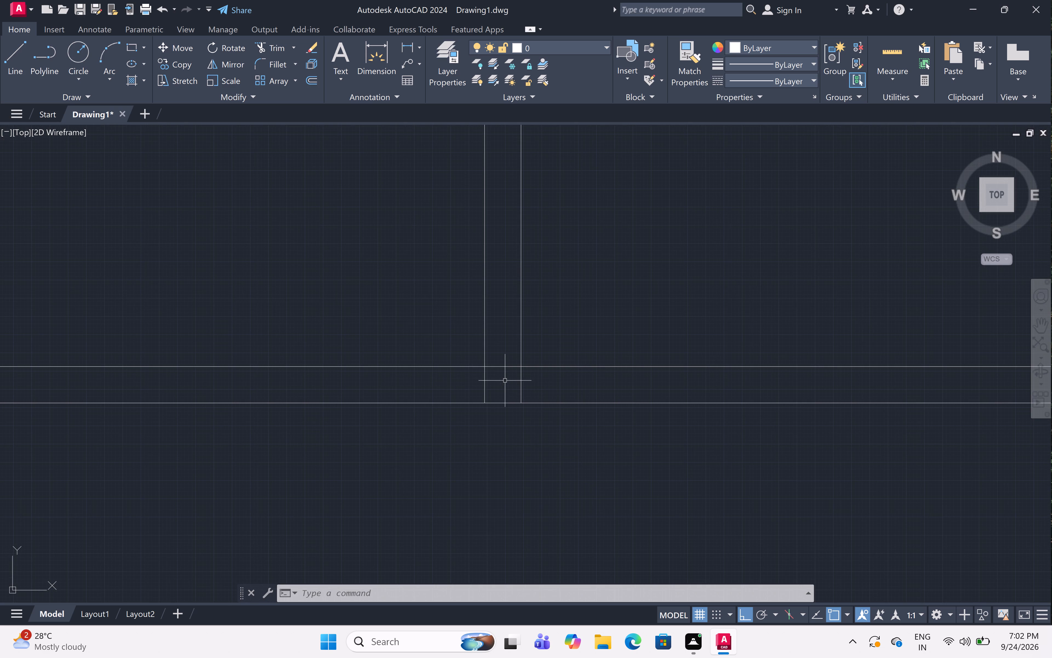
pyautogui.scroll(1, 505, 381)
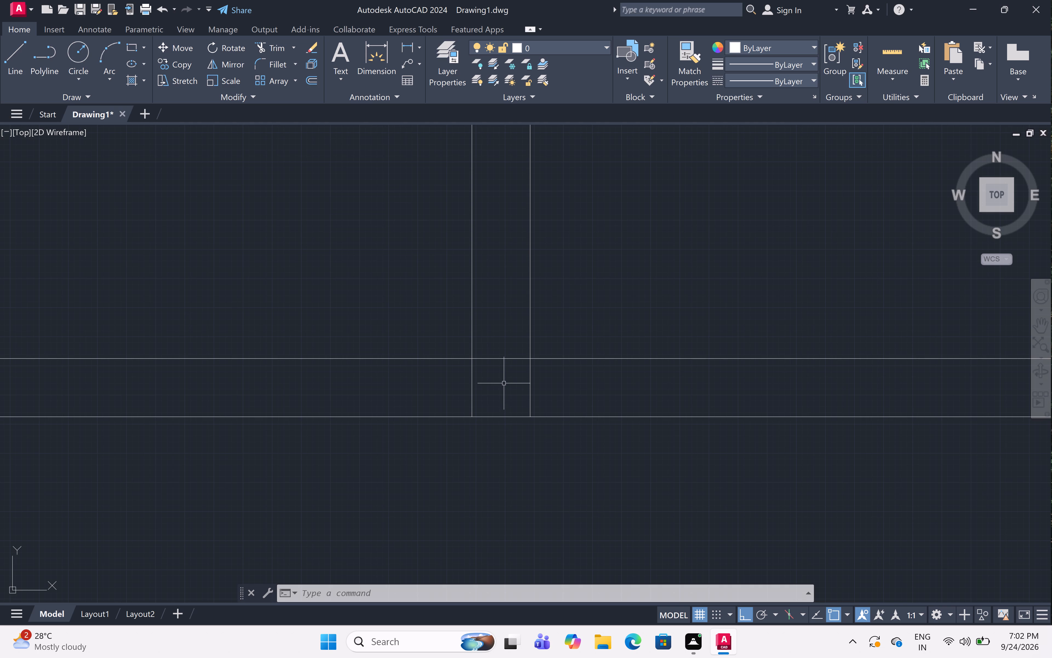
pyautogui.scroll(-1, 504, 383)
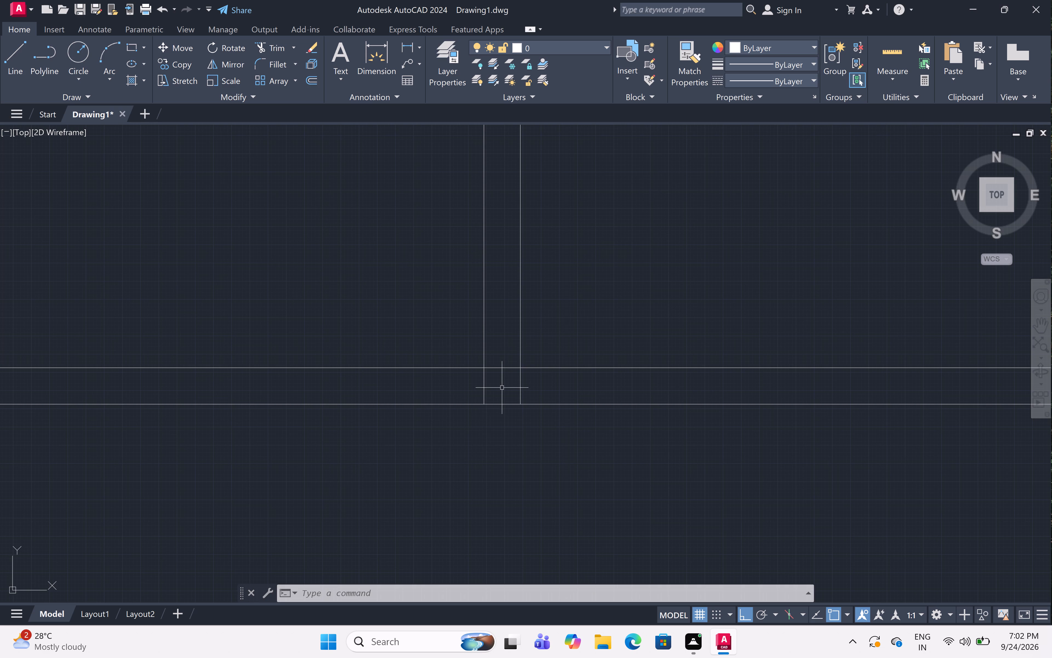
pyautogui.scroll(1, 501, 382)
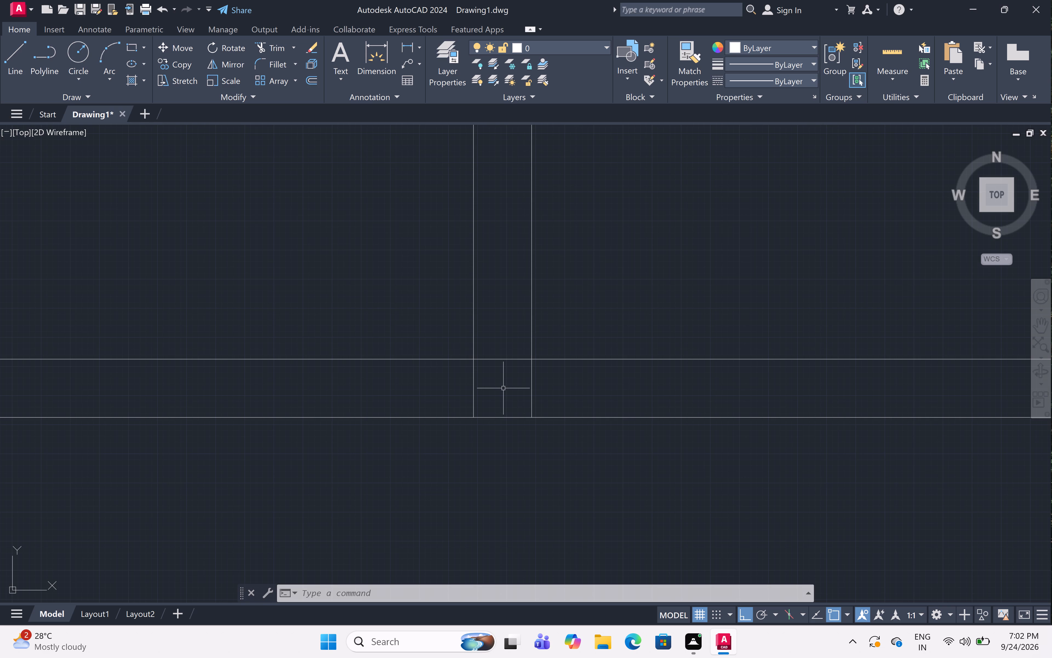
pyautogui.scroll(-1, 512, 373)
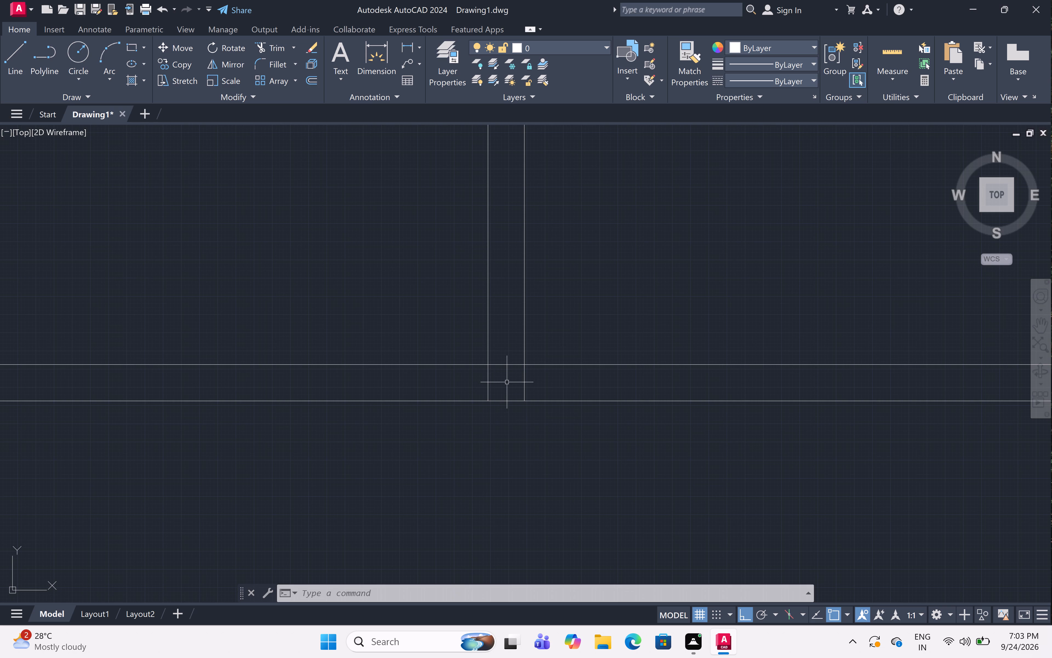
pyautogui.scroll(-6, 496, 374)
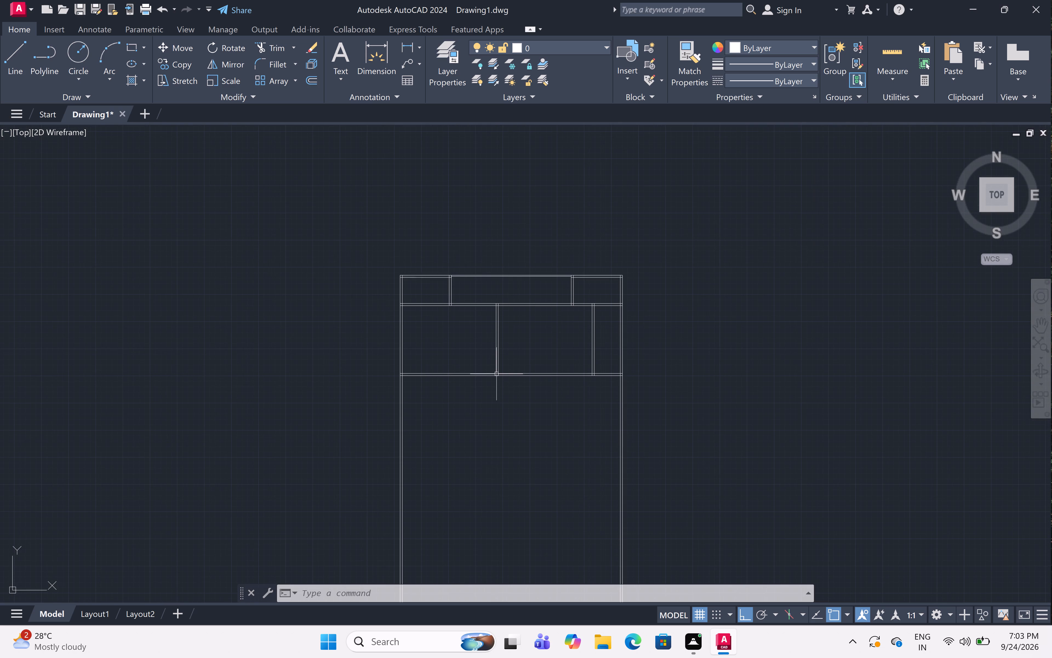
pyautogui.scroll(6, 496, 374)
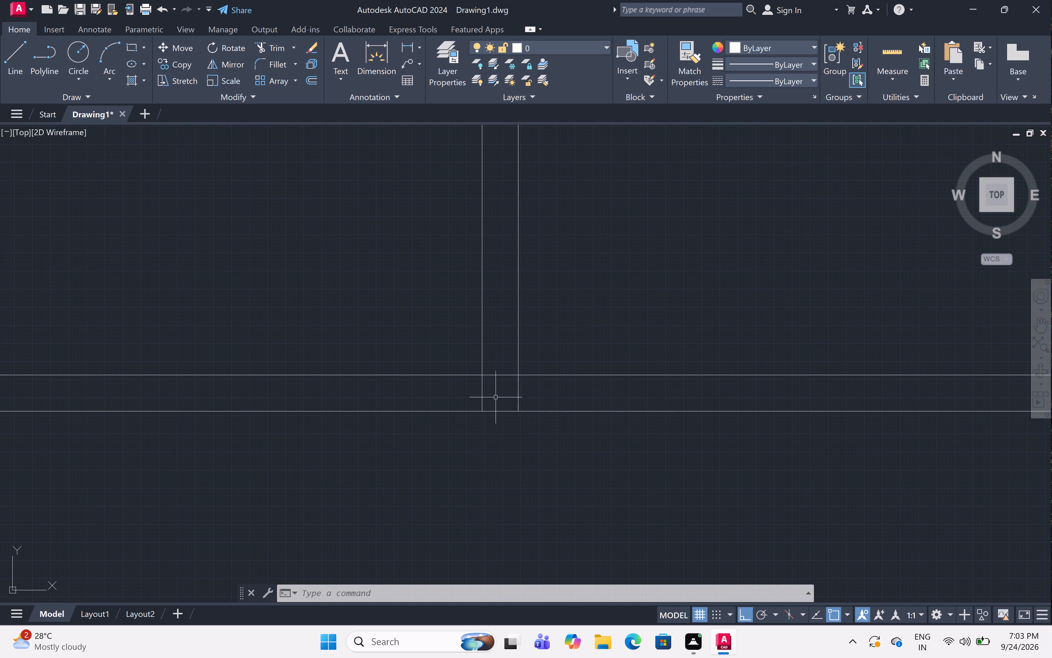
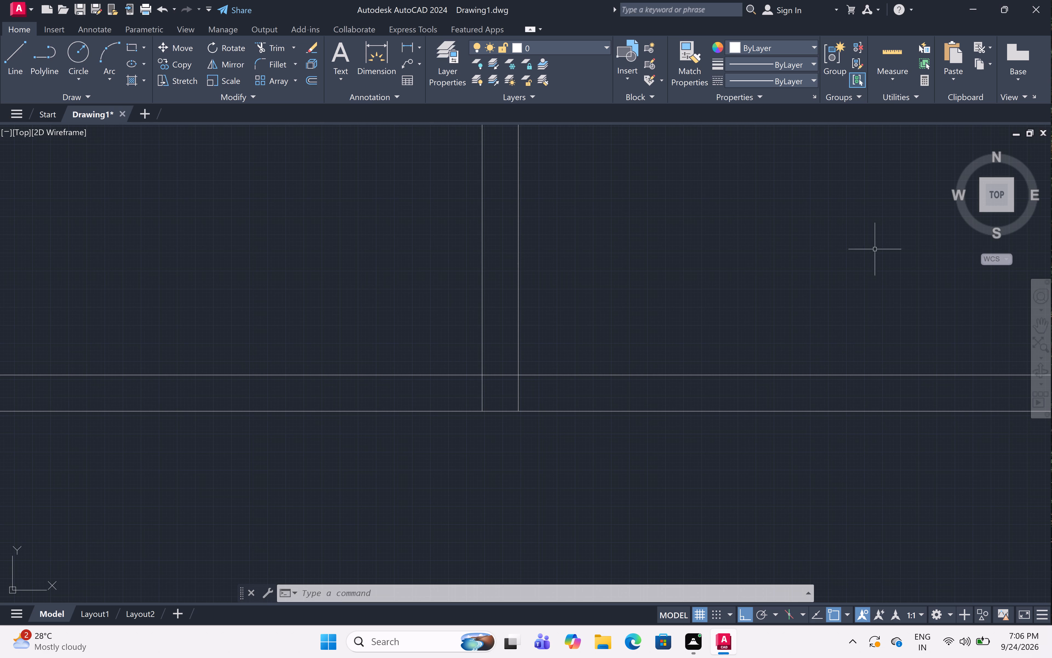
# Examine the overall layout of the outer walls and room partitions in the upper part of the floor plan.
pyautogui.scroll(-4, 740, 288)
pyautogui.moveTo(793, 297); pyautogui.dragTo(755, 318, button='middle')
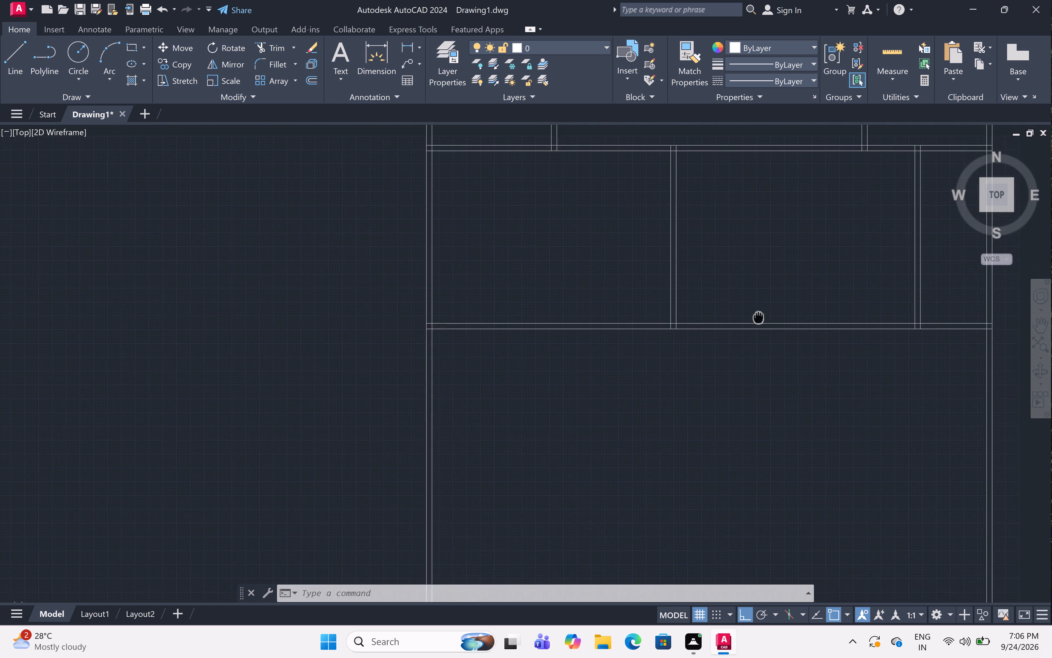
pyautogui.moveTo(755, 318); pyautogui.dragTo(724, 324, button='middle')
pyautogui.scroll(-1, 743, 302)
pyautogui.moveTo(780, 300); pyautogui.dragTo(704, 332, button='middle')
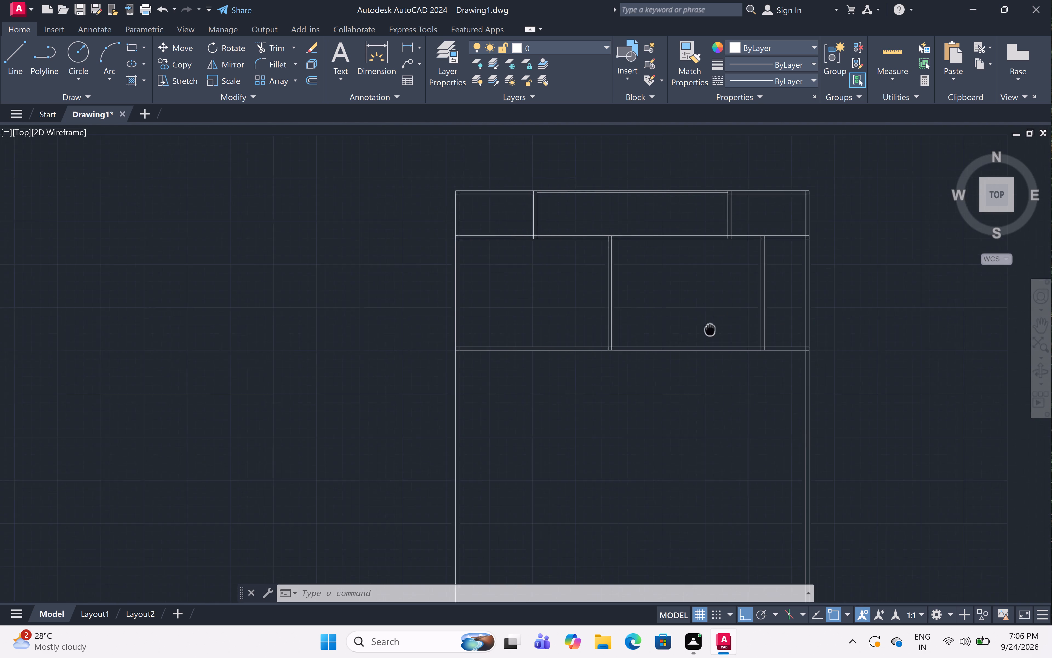
pyautogui.moveTo(704, 332); pyautogui.dragTo(702, 332, button='middle')
pyautogui.scroll(1, 703, 330)
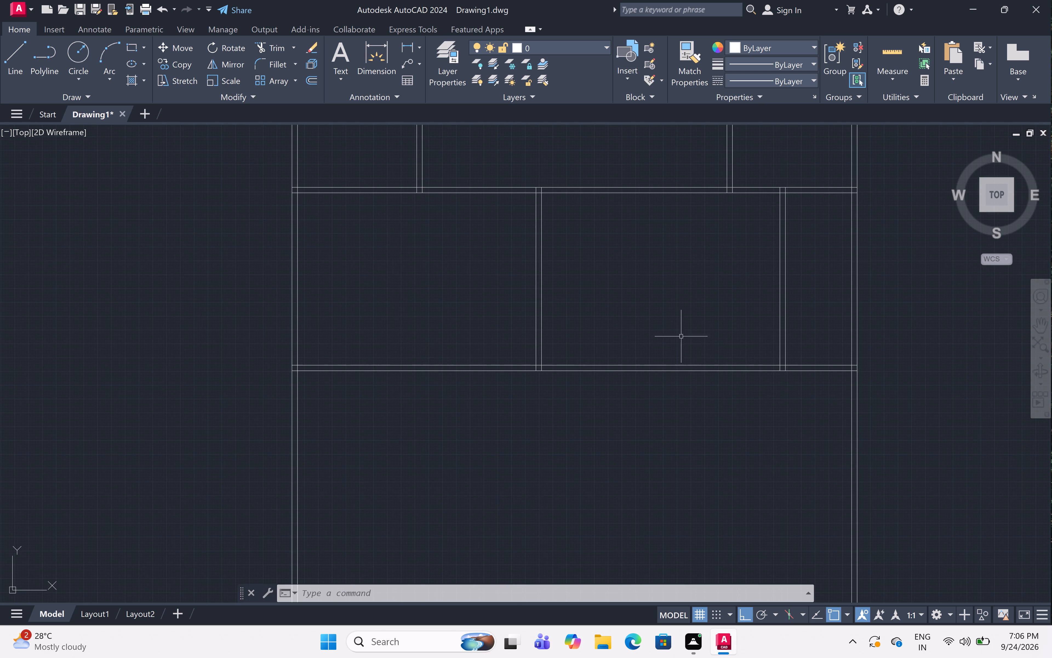
pyautogui.moveTo(693, 328); pyautogui.dragTo(654, 339, button='middle')
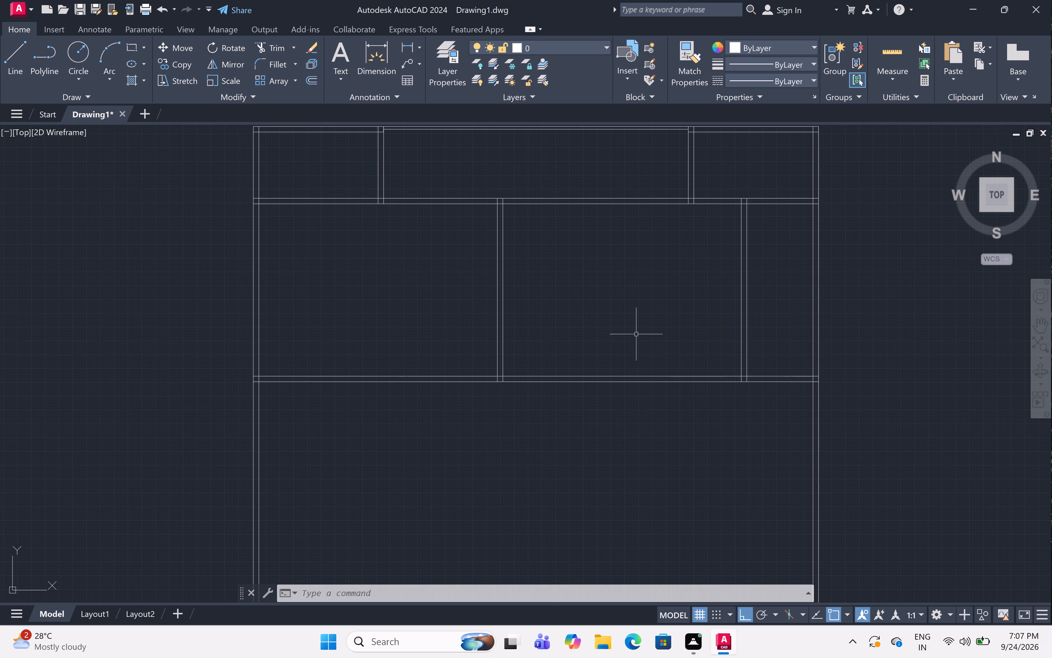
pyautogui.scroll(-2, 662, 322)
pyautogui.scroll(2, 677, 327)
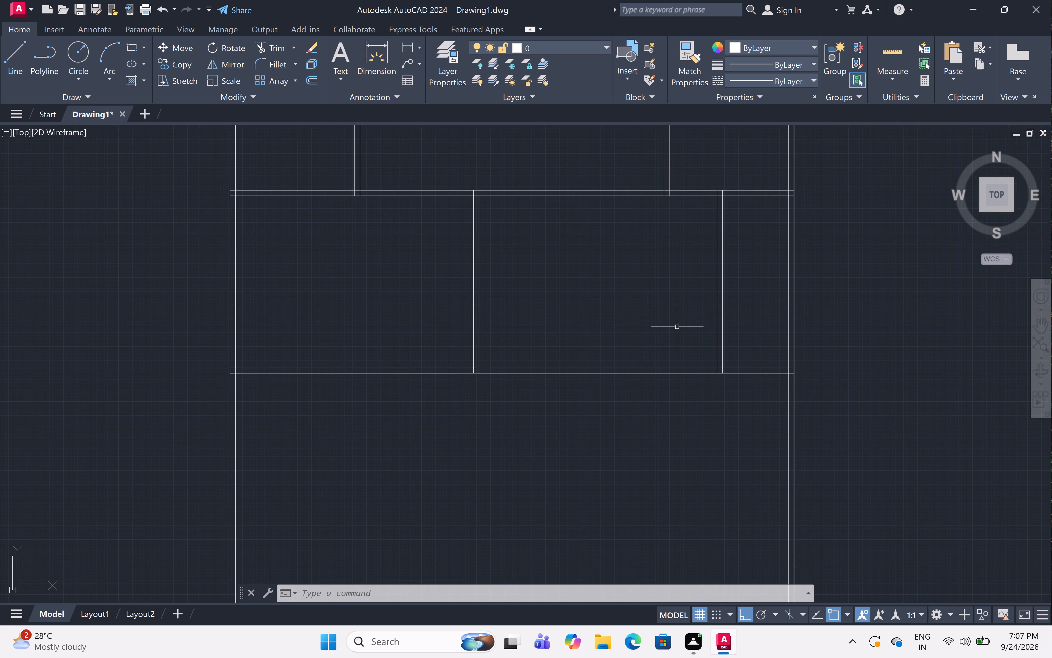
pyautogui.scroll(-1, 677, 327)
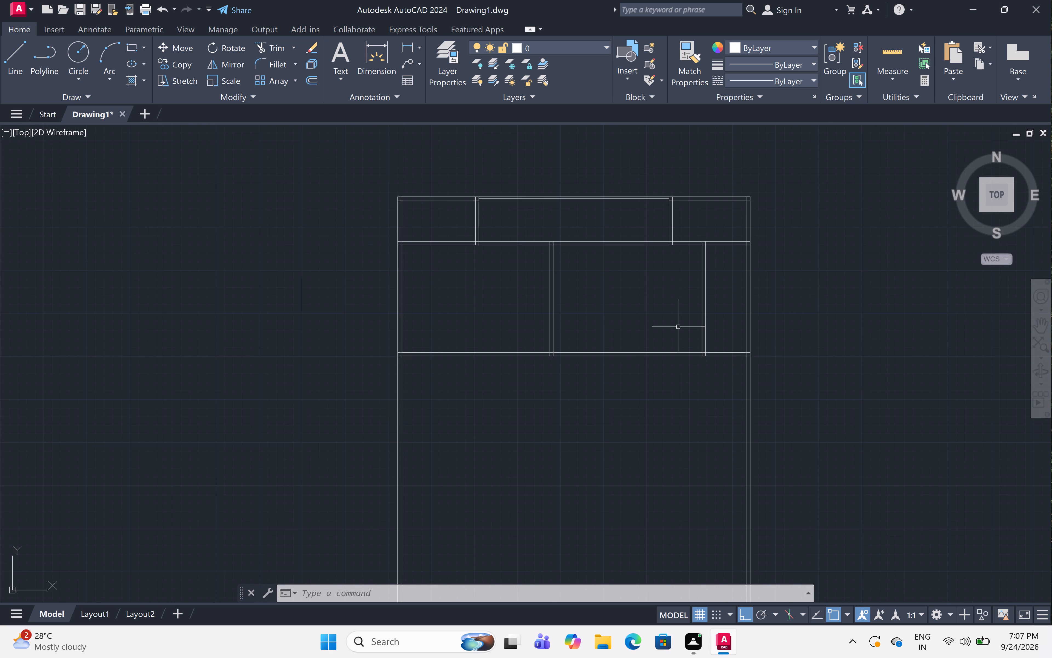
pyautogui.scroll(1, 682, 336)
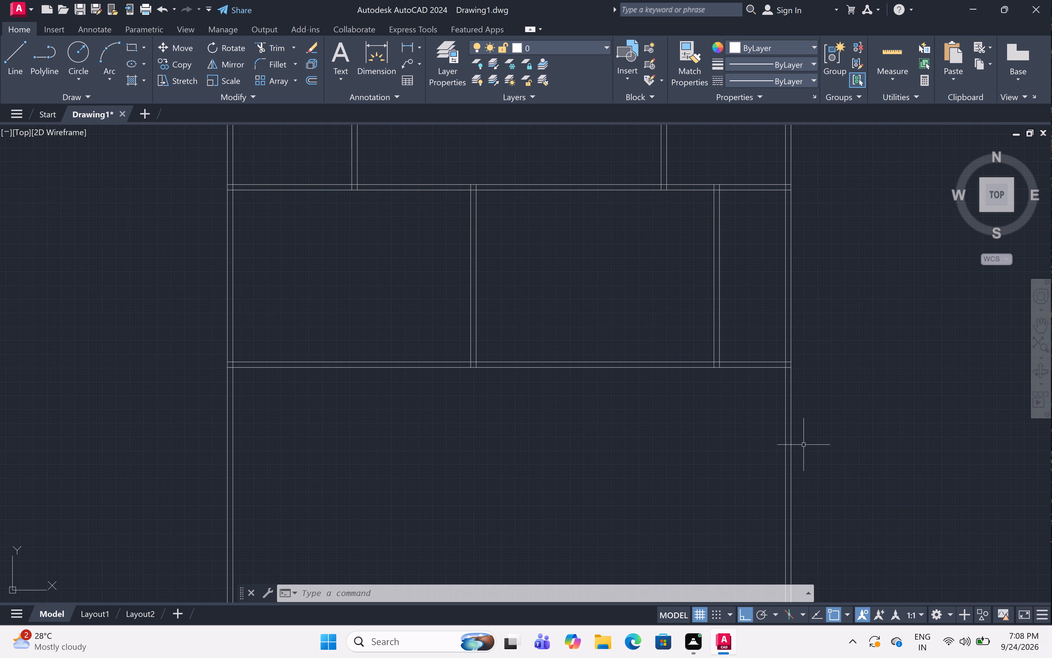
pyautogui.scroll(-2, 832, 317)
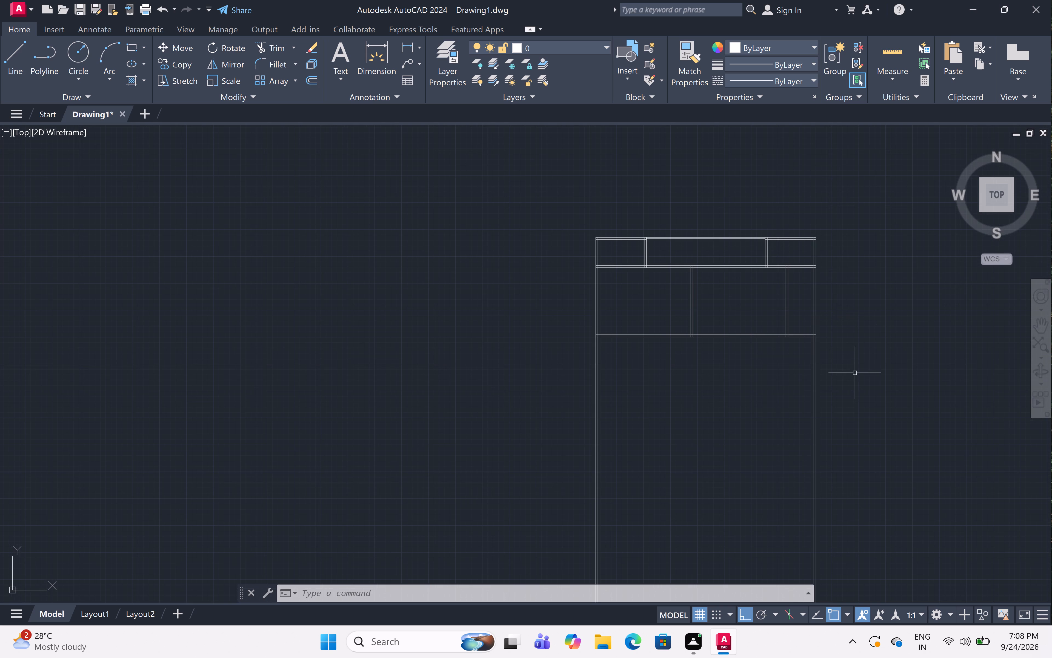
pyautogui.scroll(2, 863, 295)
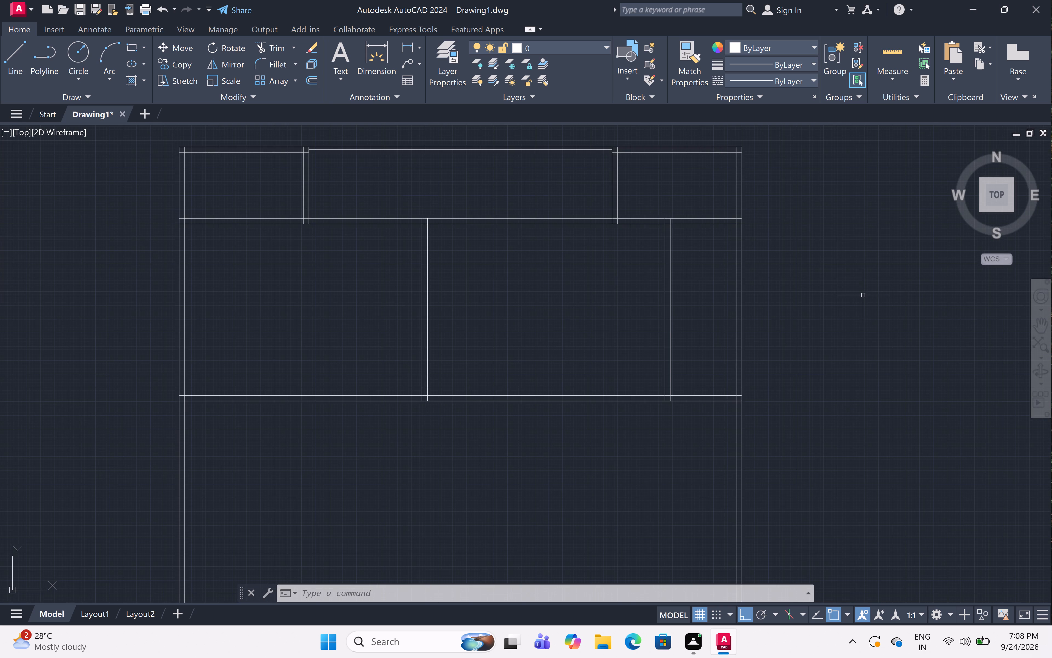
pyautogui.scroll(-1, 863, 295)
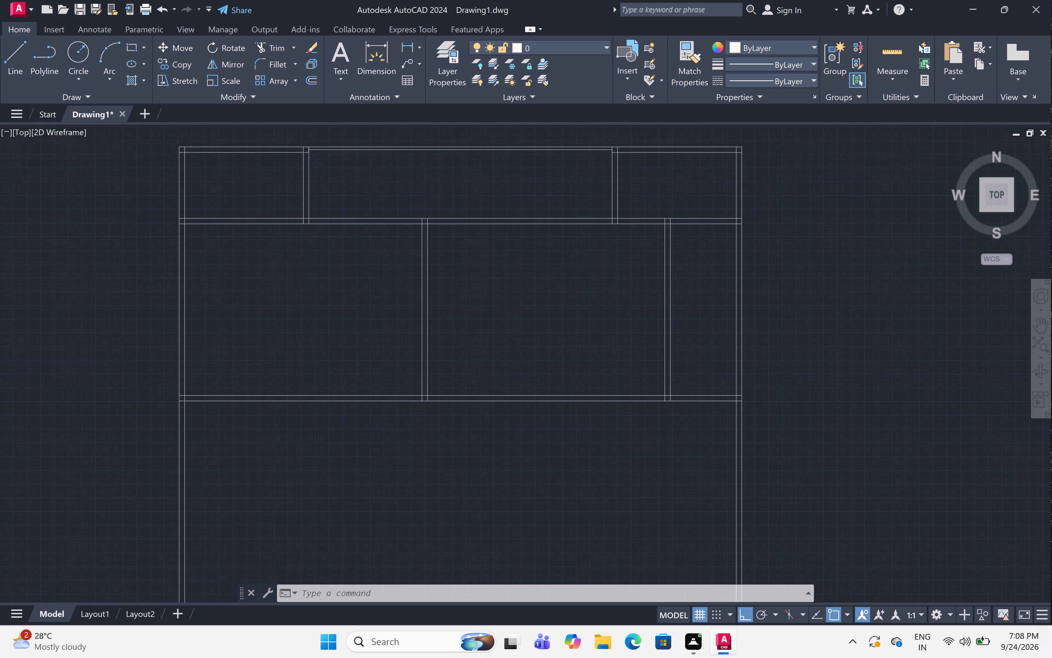
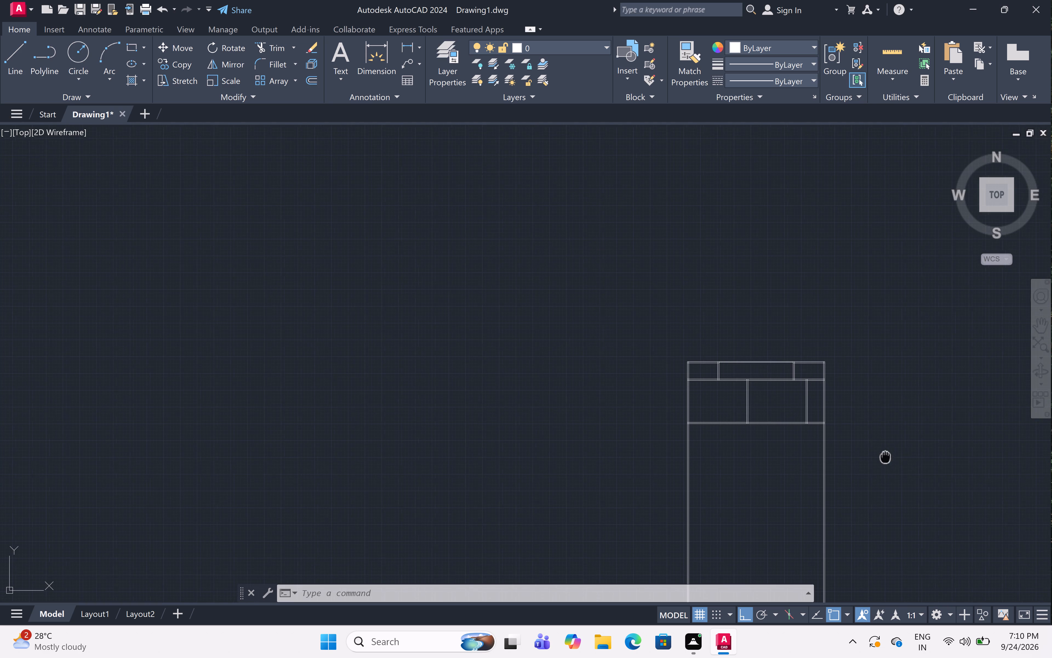
# Examine the lower horizontal wall of the second room row, where the middle vertical partition meets it, and the surrounding layout.
pyautogui.moveTo(854, 448); pyautogui.dragTo(717, 329, button='middle')
pyautogui.scroll(2, 701, 251)
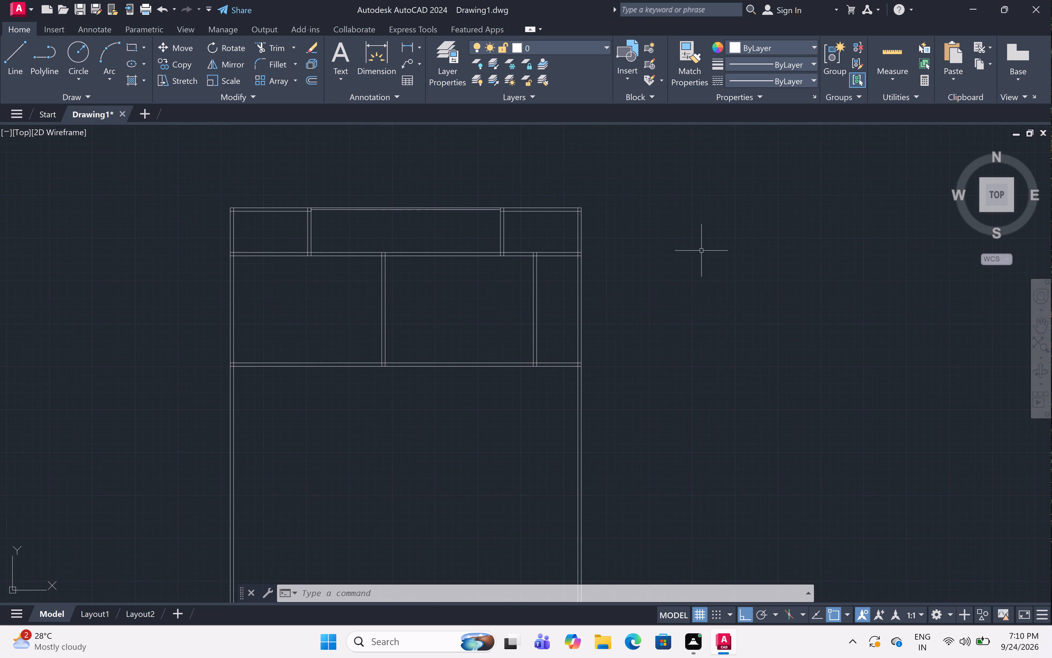
pyautogui.moveTo(682, 277); pyautogui.dragTo(819, 282, button='middle')
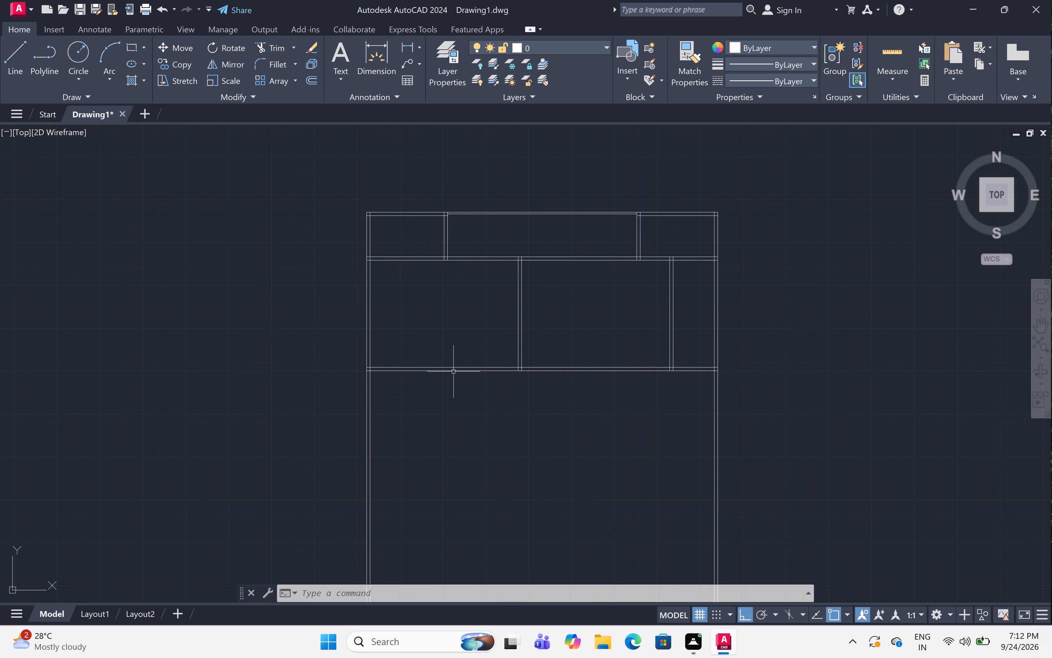
pyautogui.scroll(2, 523, 367)
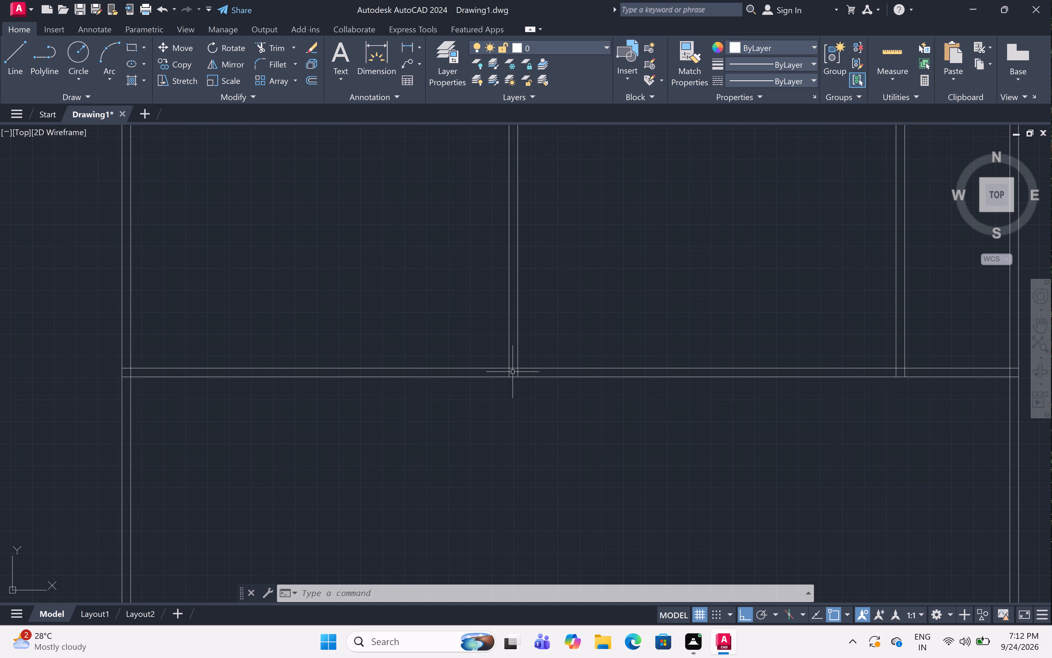
pyautogui.scroll(-2, 518, 358)
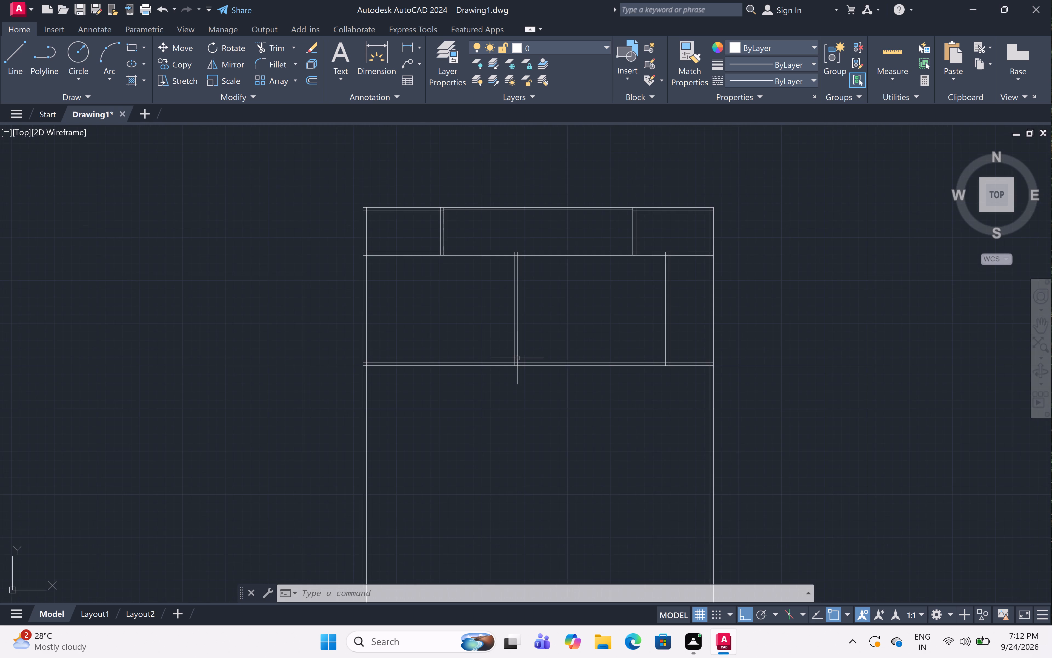
pyautogui.scroll(-1, 518, 358)
pyautogui.scroll(1, 514, 361)
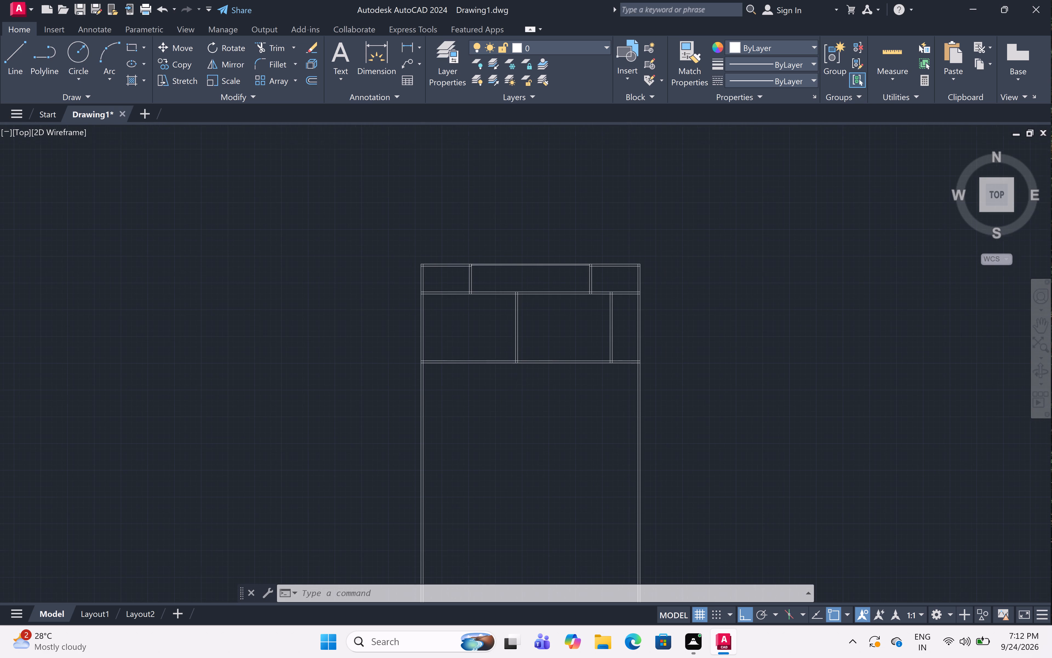
pyautogui.scroll(3, 514, 361)
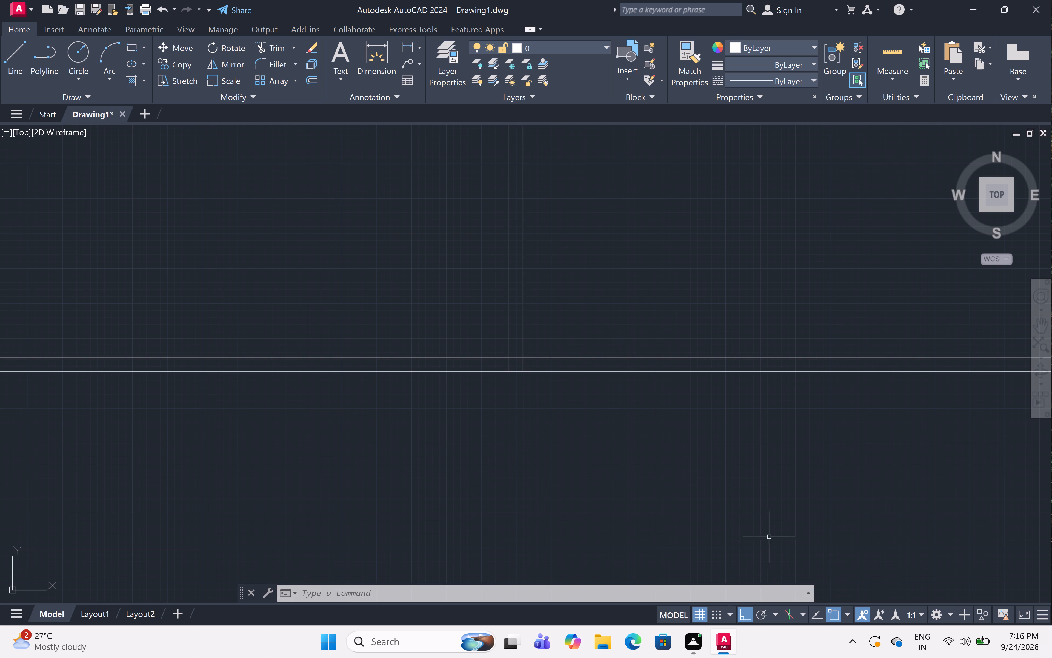
pyautogui.scroll(-1, 781, 445)
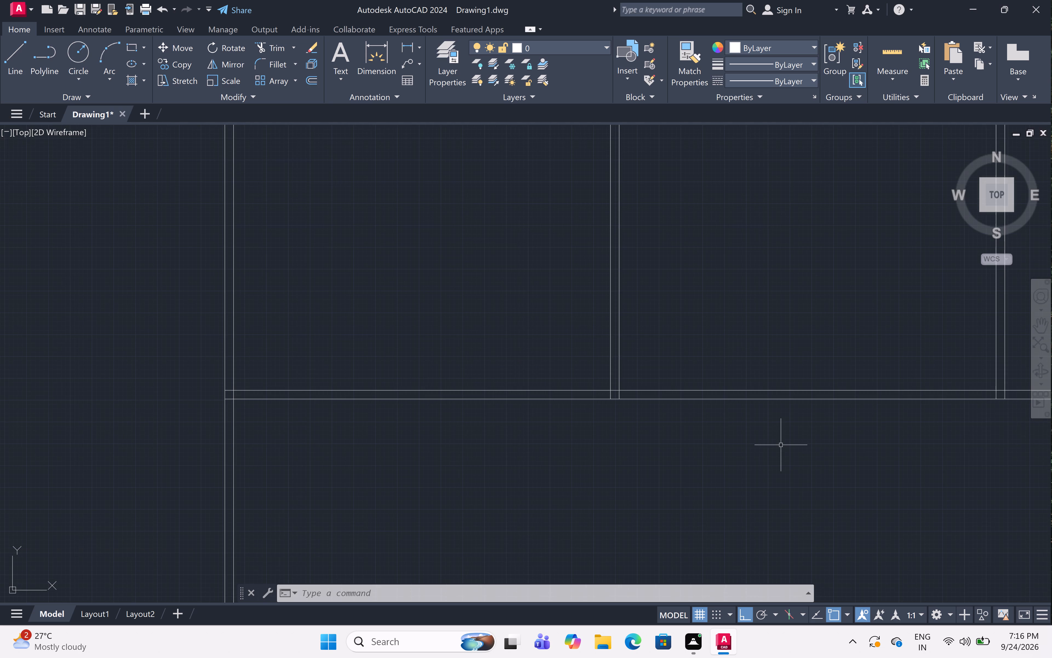
pyautogui.scroll(-2, 781, 445)
pyautogui.moveTo(874, 470); pyautogui.dragTo(784, 427, button='middle')
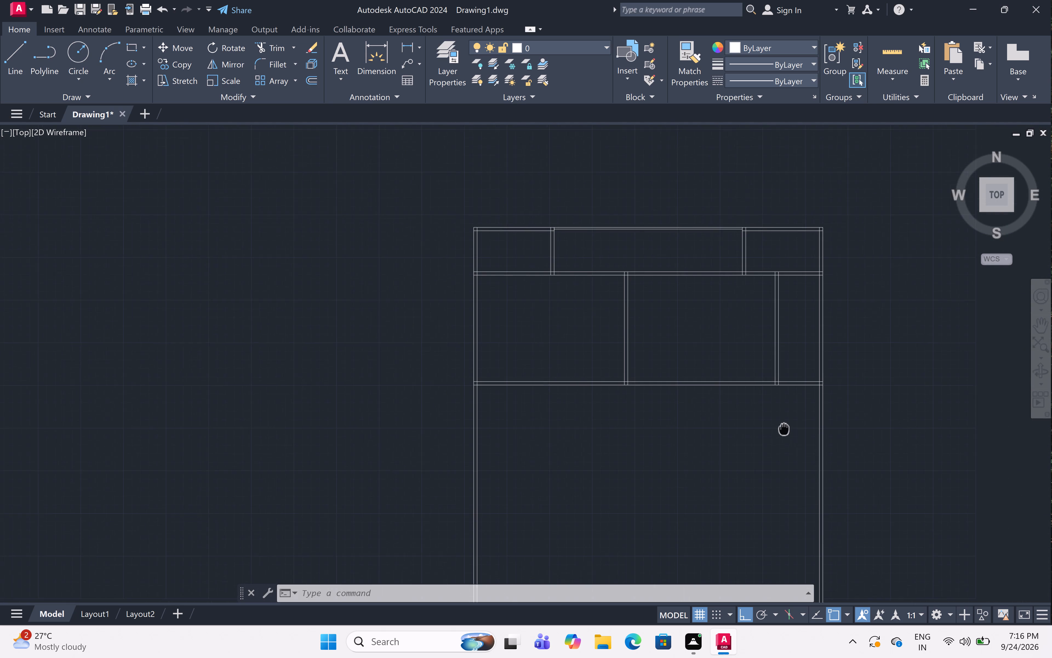
pyautogui.moveTo(784, 427); pyautogui.dragTo(779, 419, button='middle')
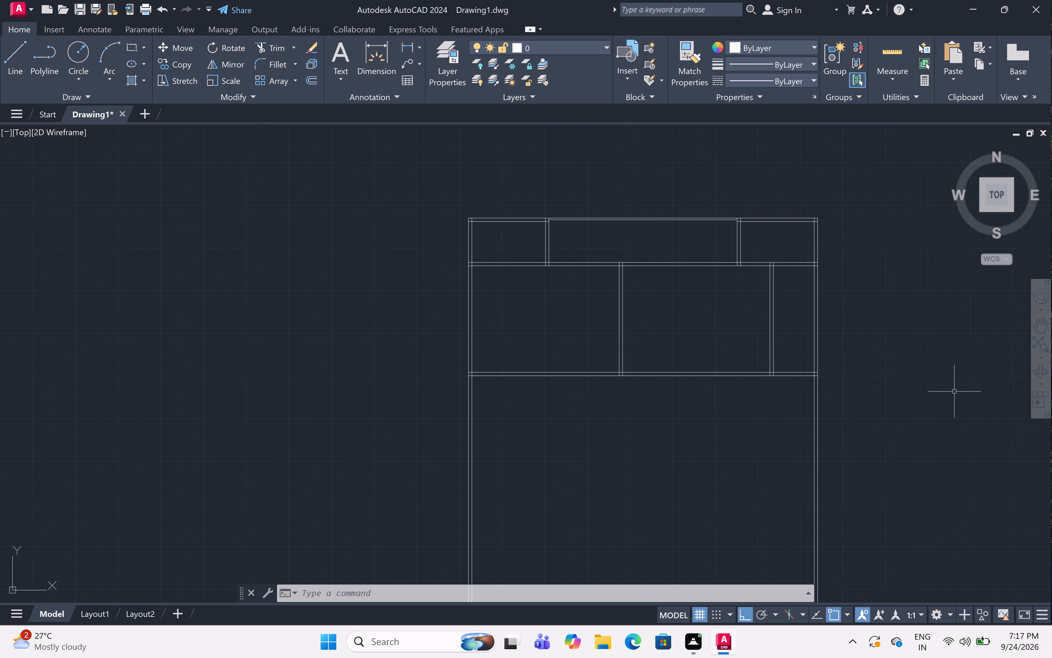
pyautogui.moveTo(738, 404); pyautogui.dragTo(736, 405, button='middle')
pyautogui.moveTo(736, 405); pyautogui.dragTo(664, 379, button='middle')
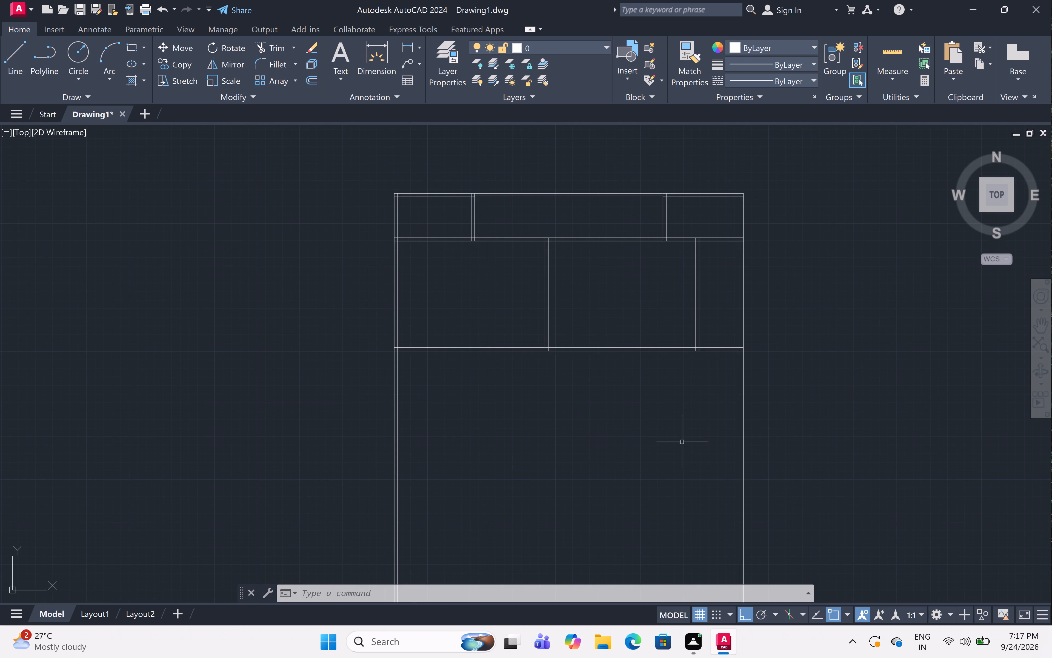
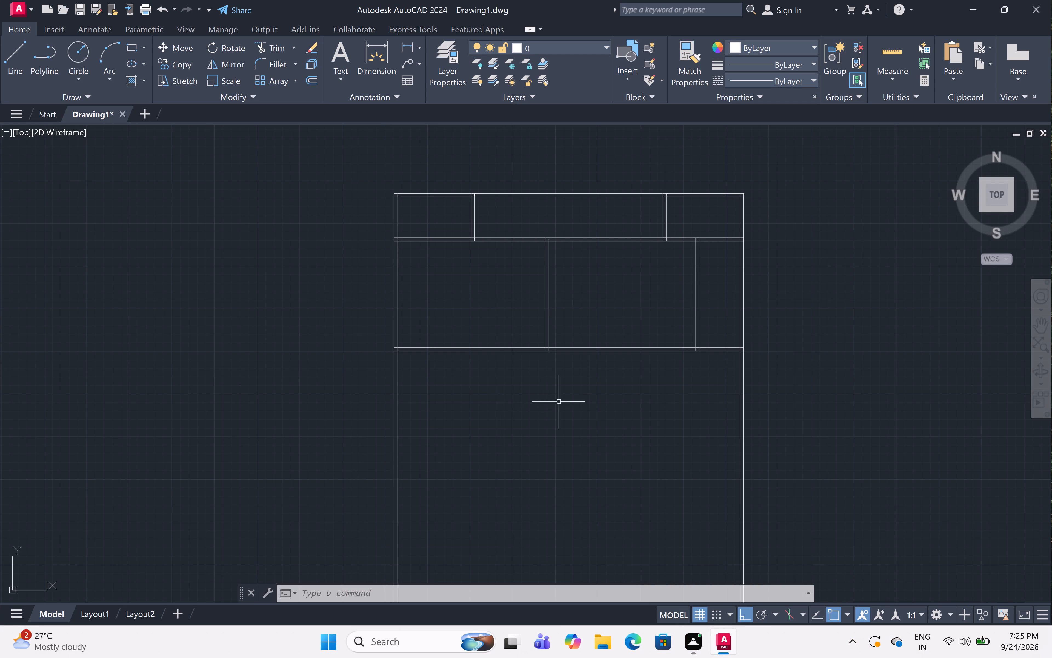
# Examine the second room row, the junctions of its partitions with the lower wall, and the empty area below it.
pyautogui.scroll(-2, 511, 405)
pyautogui.scroll(2, 549, 412)
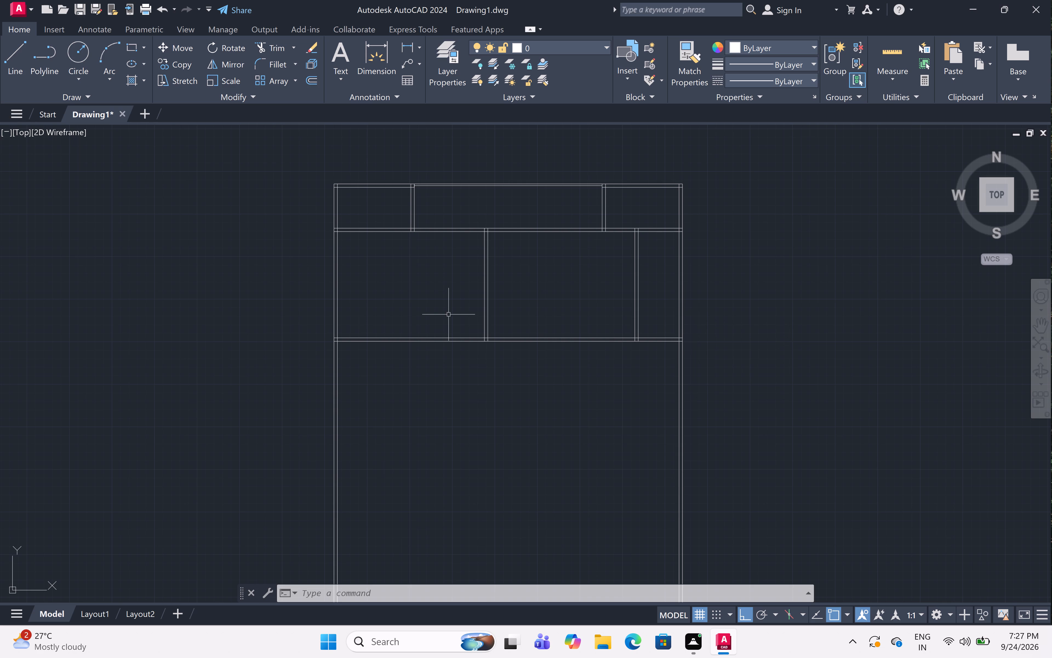
pyautogui.scroll(1, 521, 303)
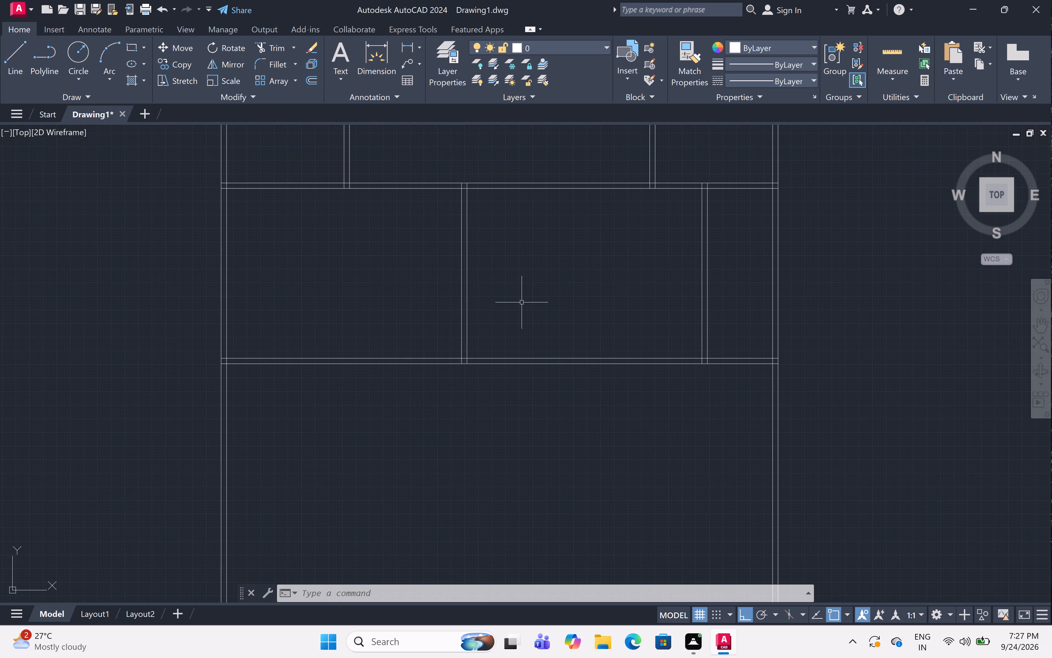
pyautogui.scroll(-1, 522, 303)
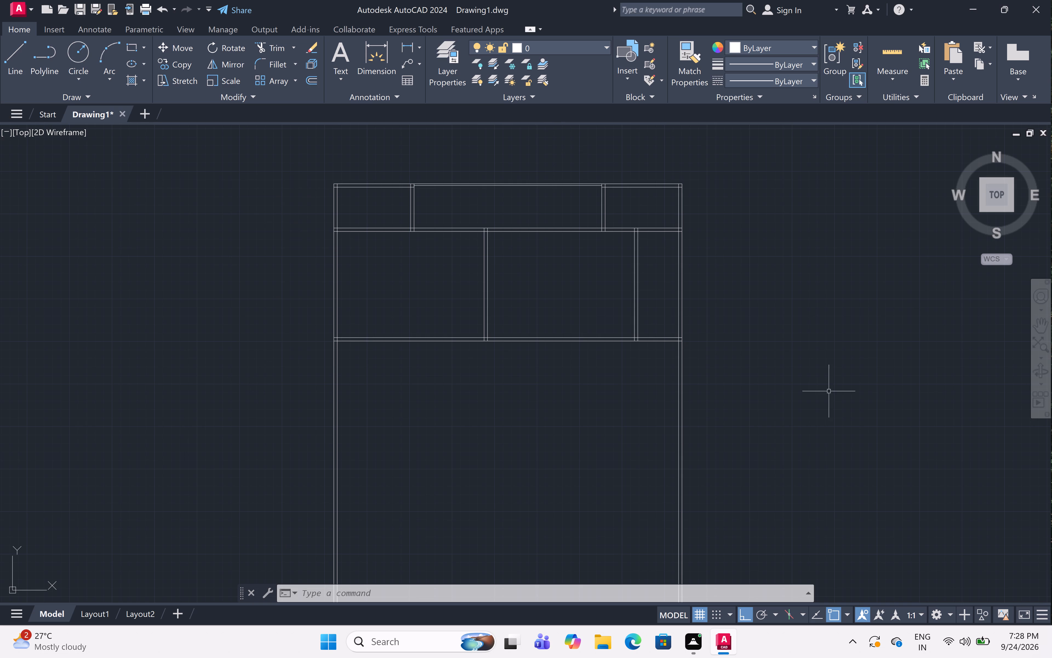
pyautogui.scroll(3, 527, 338)
pyautogui.scroll(-3, 525, 346)
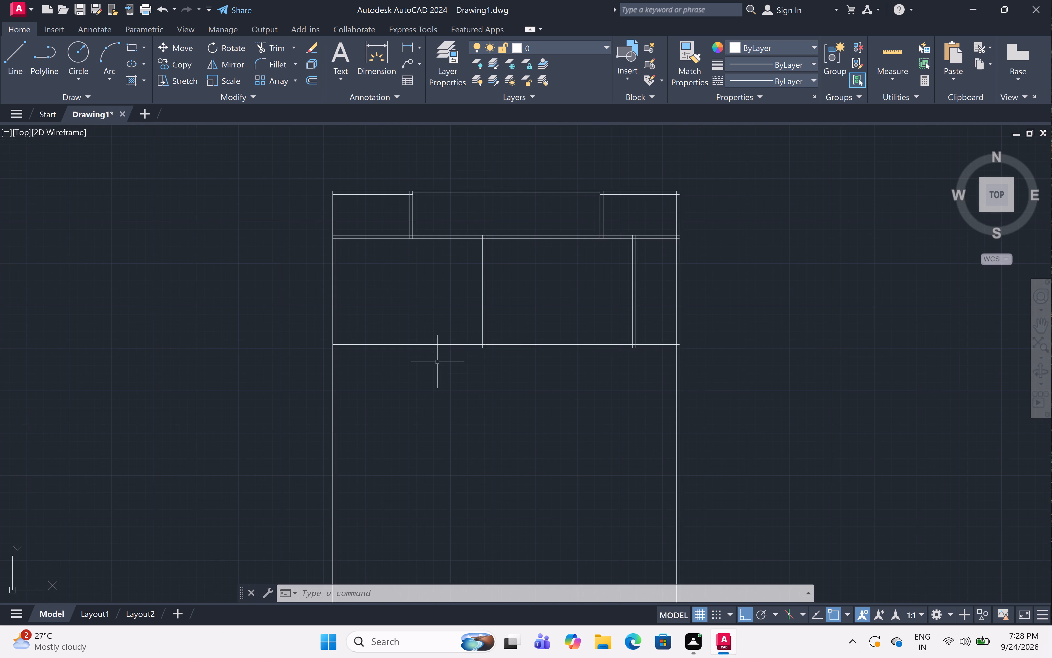
pyautogui.scroll(3, 480, 347)
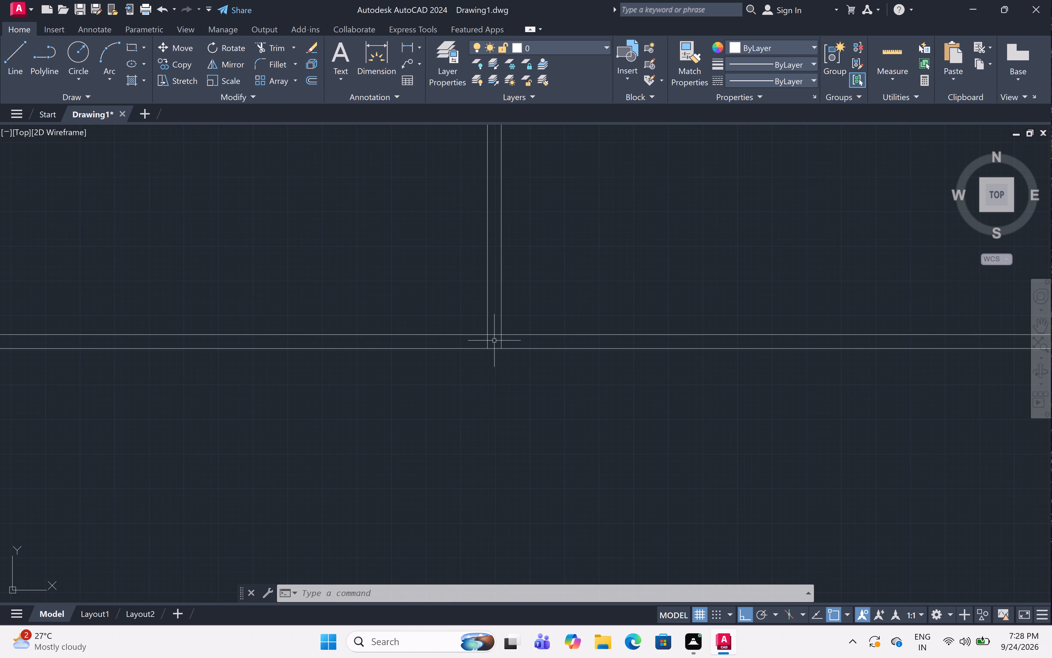
pyautogui.scroll(-1, 494, 341)
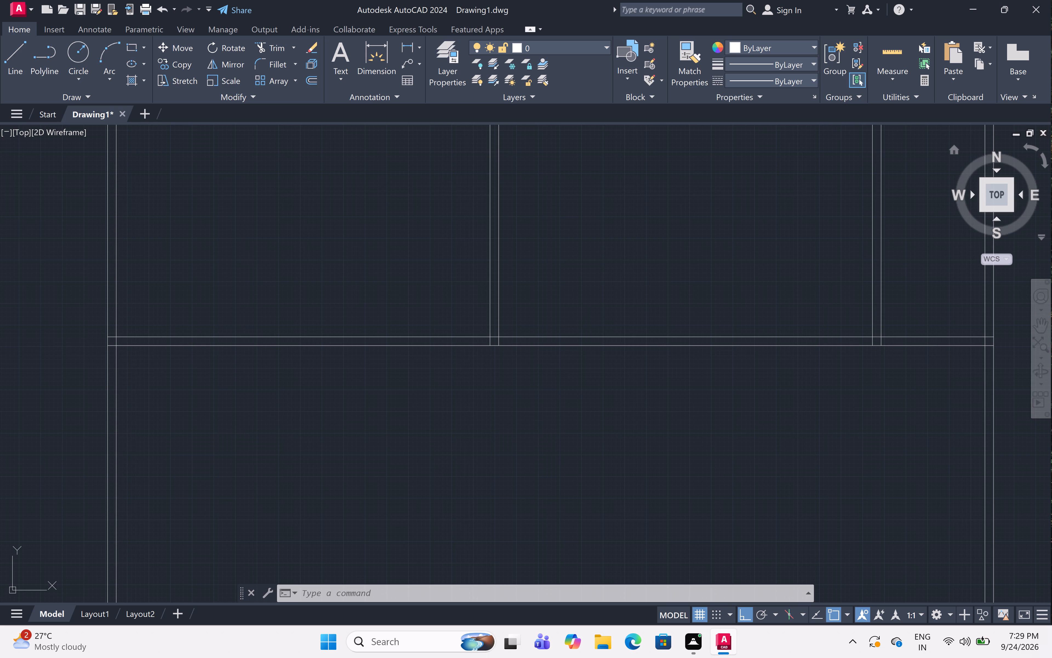
pyautogui.scroll(-2, 791, 220)
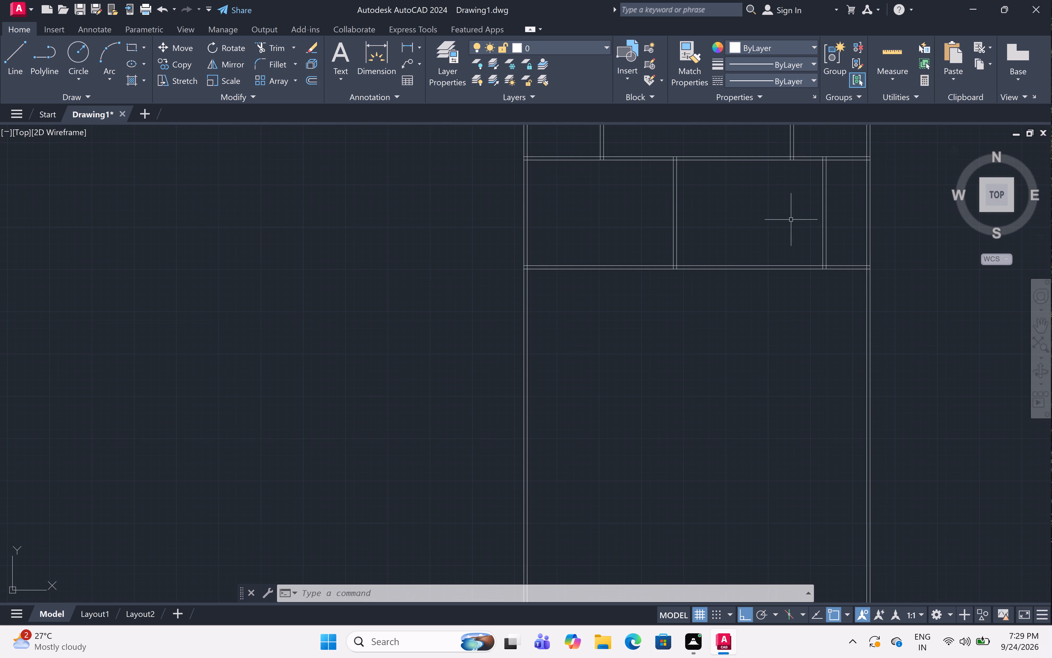
pyautogui.moveTo(790, 221); pyautogui.dragTo(760, 243, button='middle')
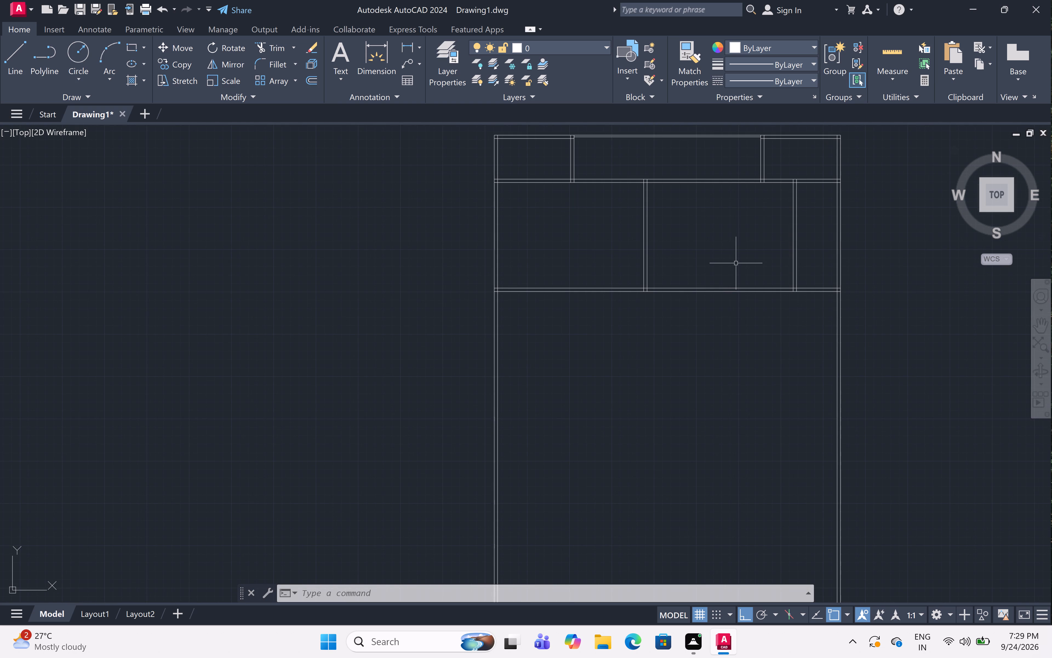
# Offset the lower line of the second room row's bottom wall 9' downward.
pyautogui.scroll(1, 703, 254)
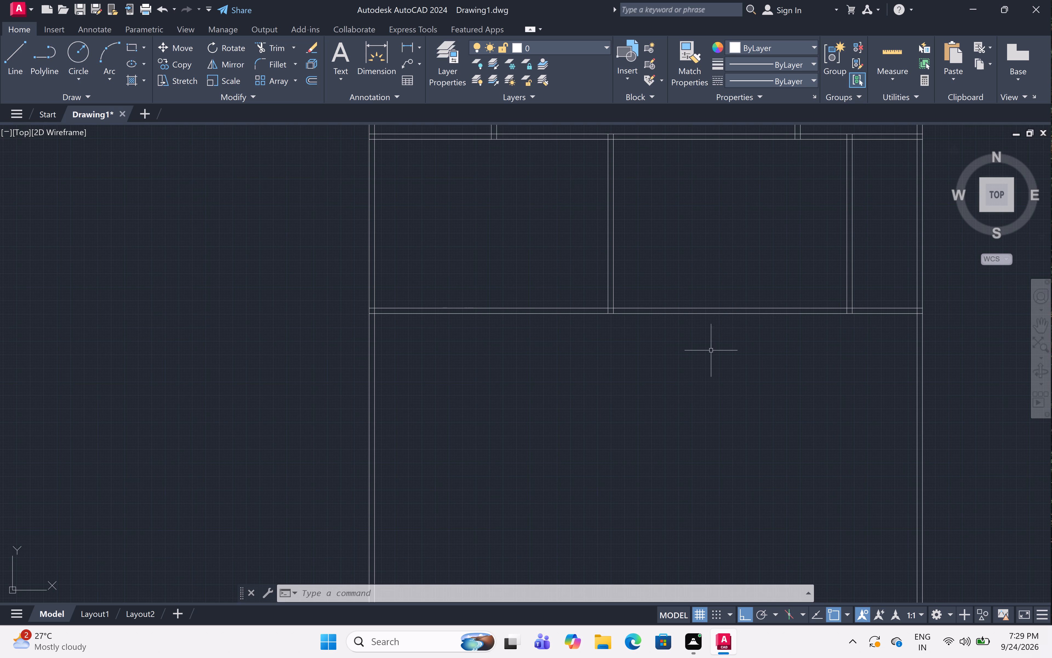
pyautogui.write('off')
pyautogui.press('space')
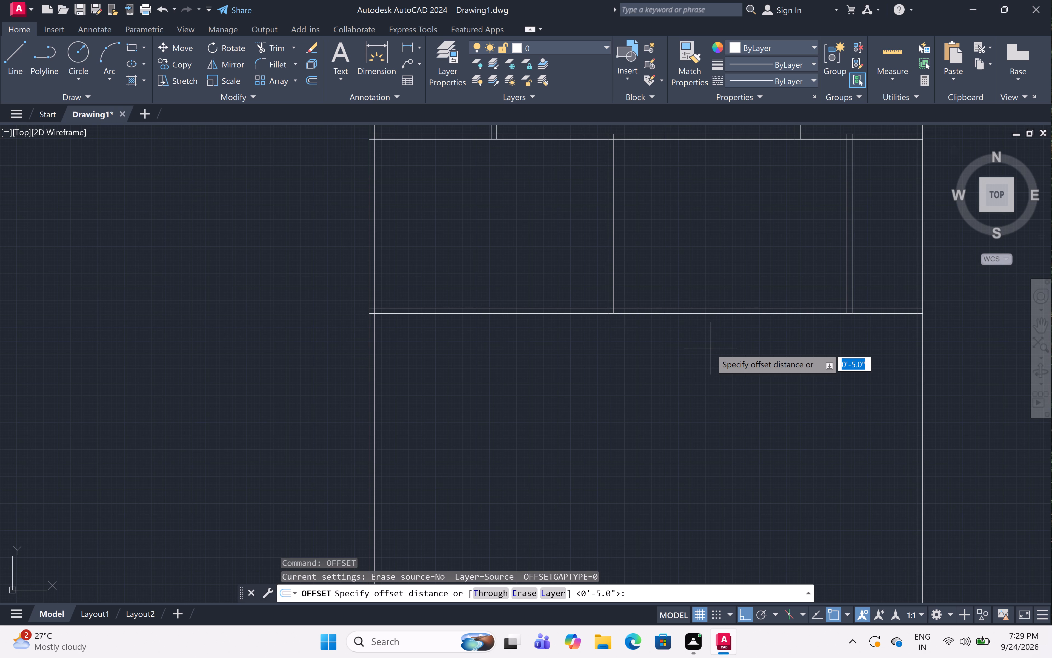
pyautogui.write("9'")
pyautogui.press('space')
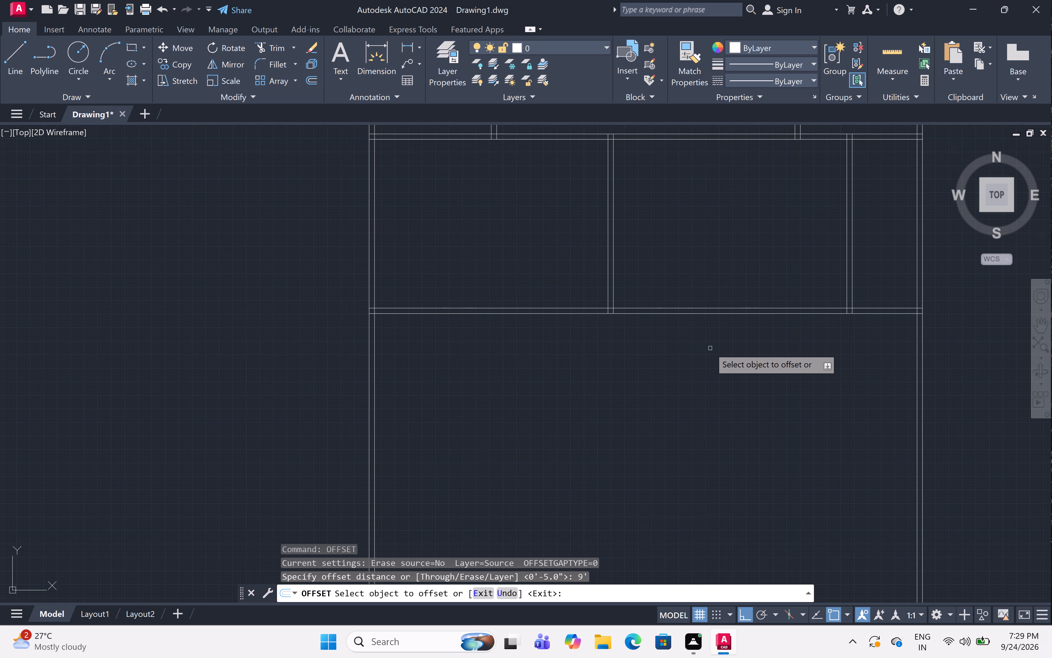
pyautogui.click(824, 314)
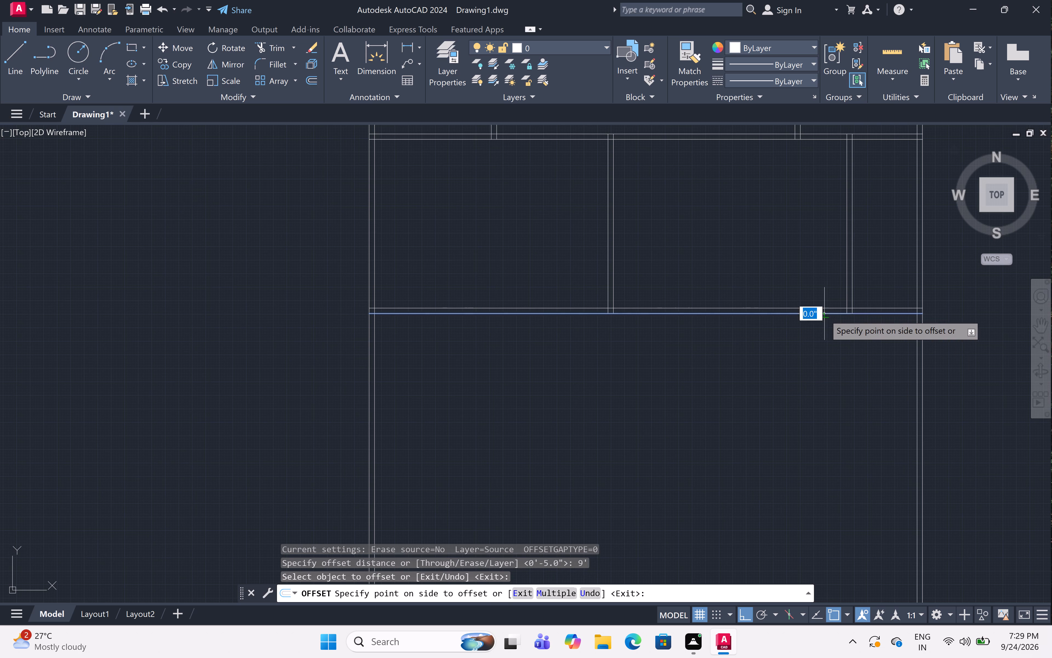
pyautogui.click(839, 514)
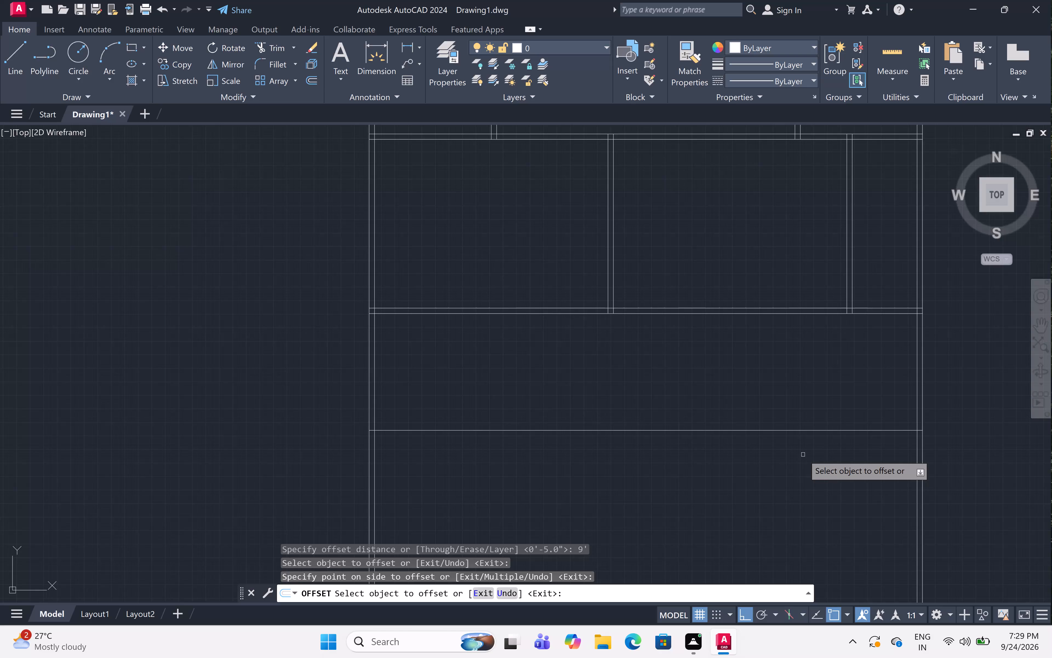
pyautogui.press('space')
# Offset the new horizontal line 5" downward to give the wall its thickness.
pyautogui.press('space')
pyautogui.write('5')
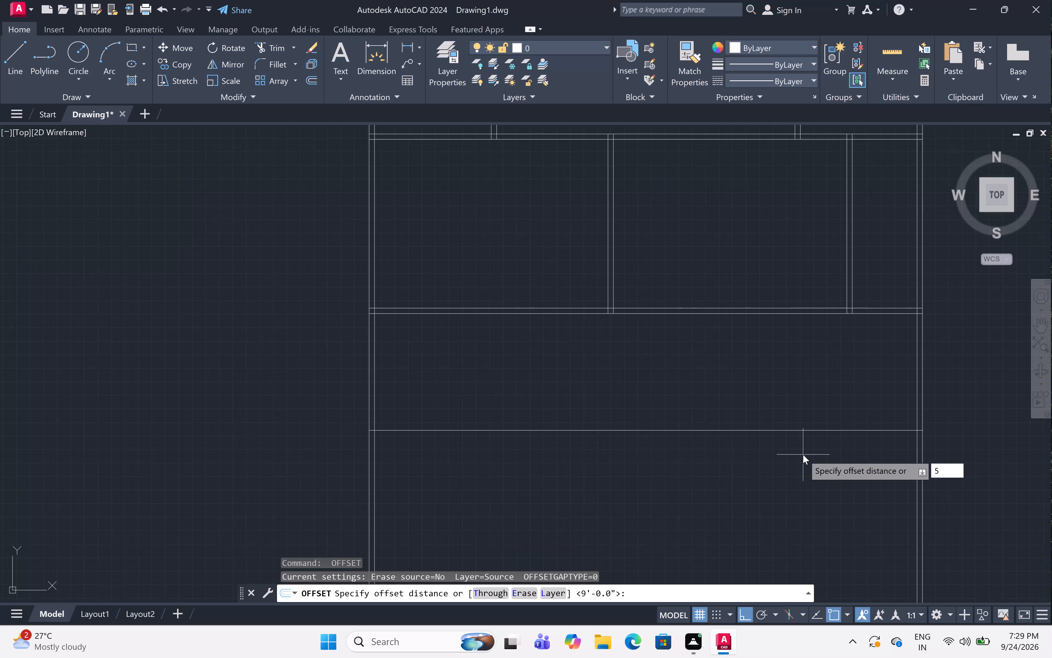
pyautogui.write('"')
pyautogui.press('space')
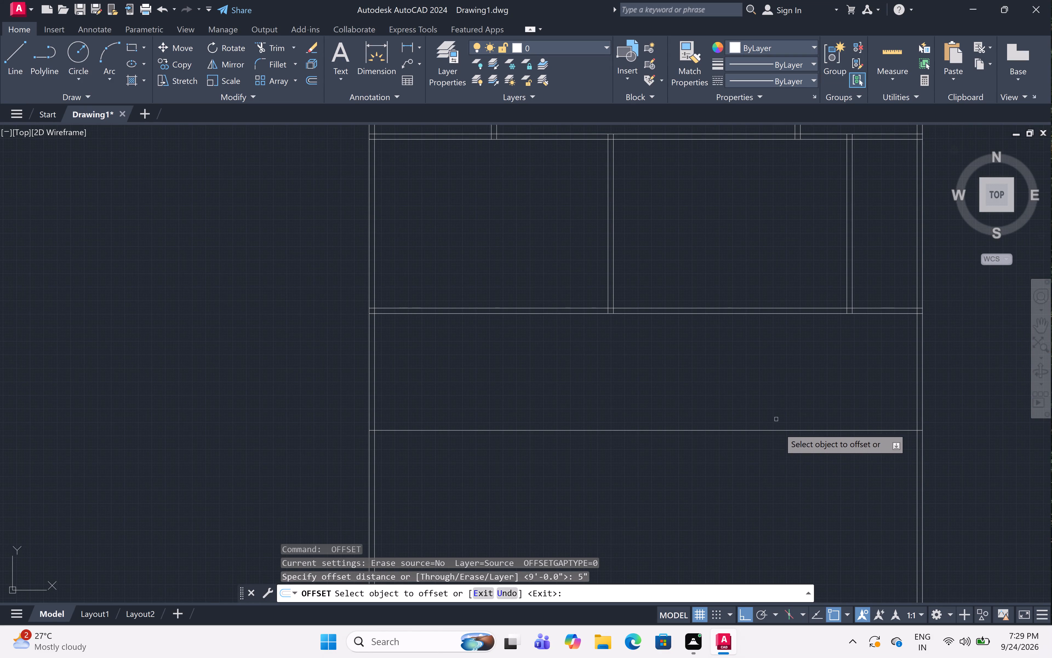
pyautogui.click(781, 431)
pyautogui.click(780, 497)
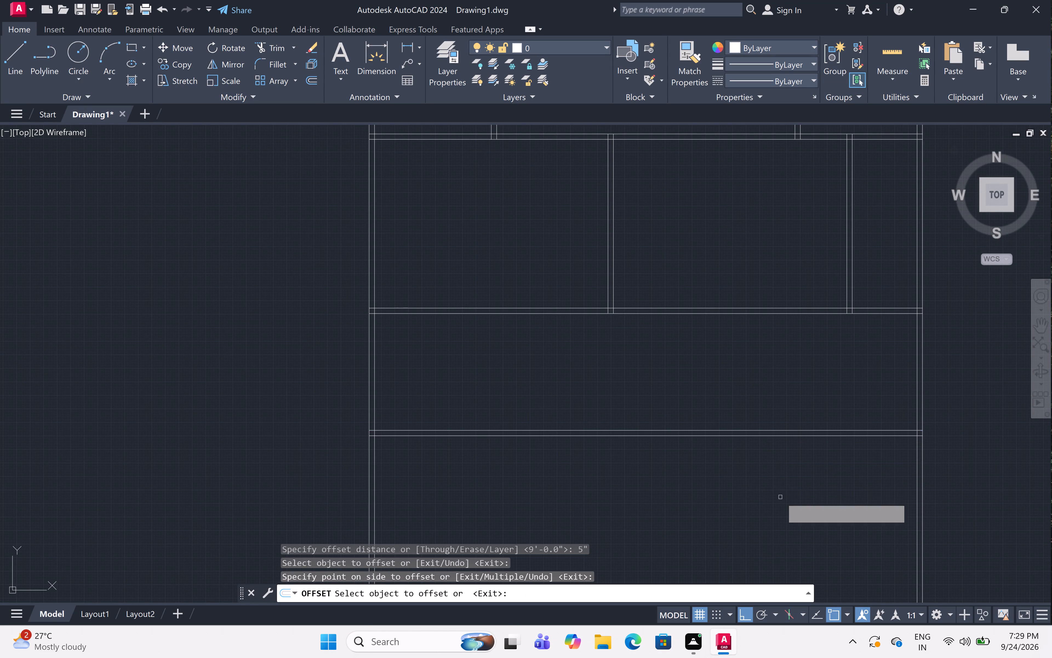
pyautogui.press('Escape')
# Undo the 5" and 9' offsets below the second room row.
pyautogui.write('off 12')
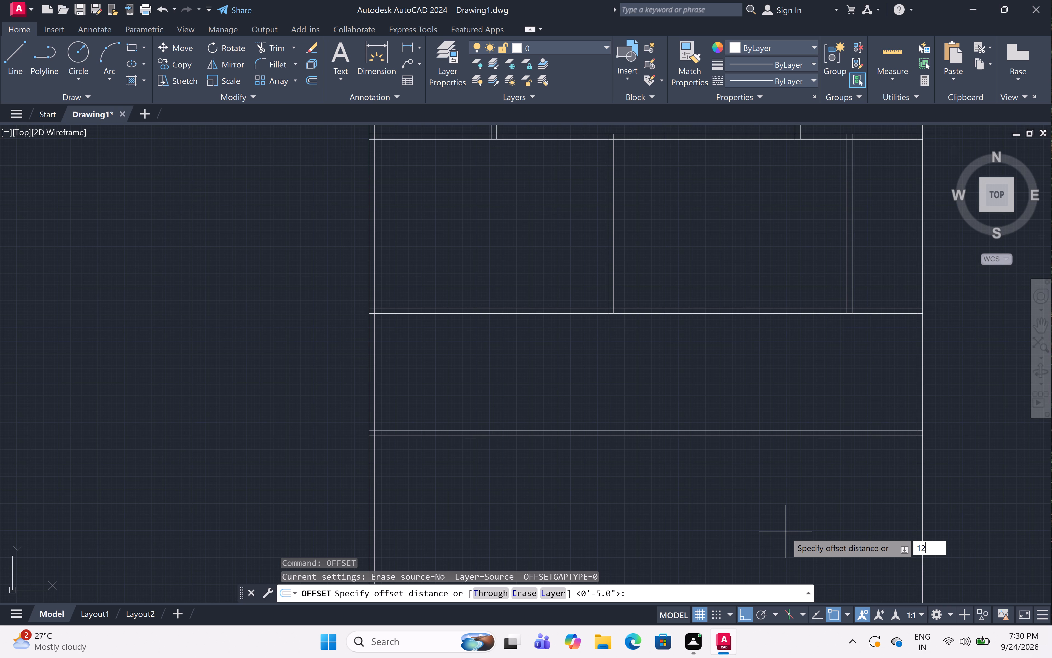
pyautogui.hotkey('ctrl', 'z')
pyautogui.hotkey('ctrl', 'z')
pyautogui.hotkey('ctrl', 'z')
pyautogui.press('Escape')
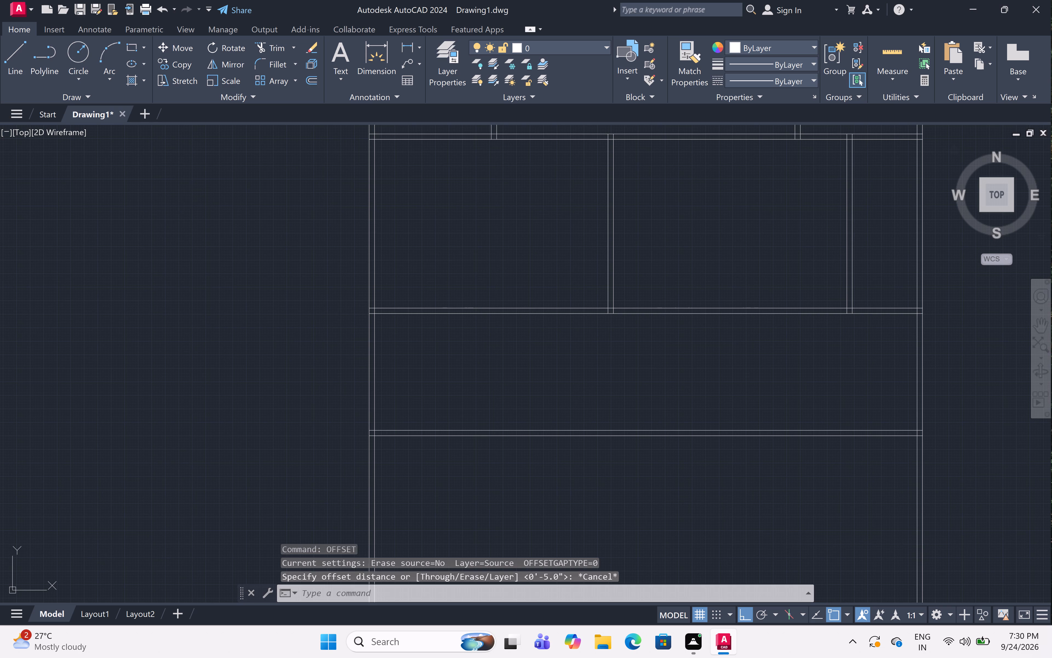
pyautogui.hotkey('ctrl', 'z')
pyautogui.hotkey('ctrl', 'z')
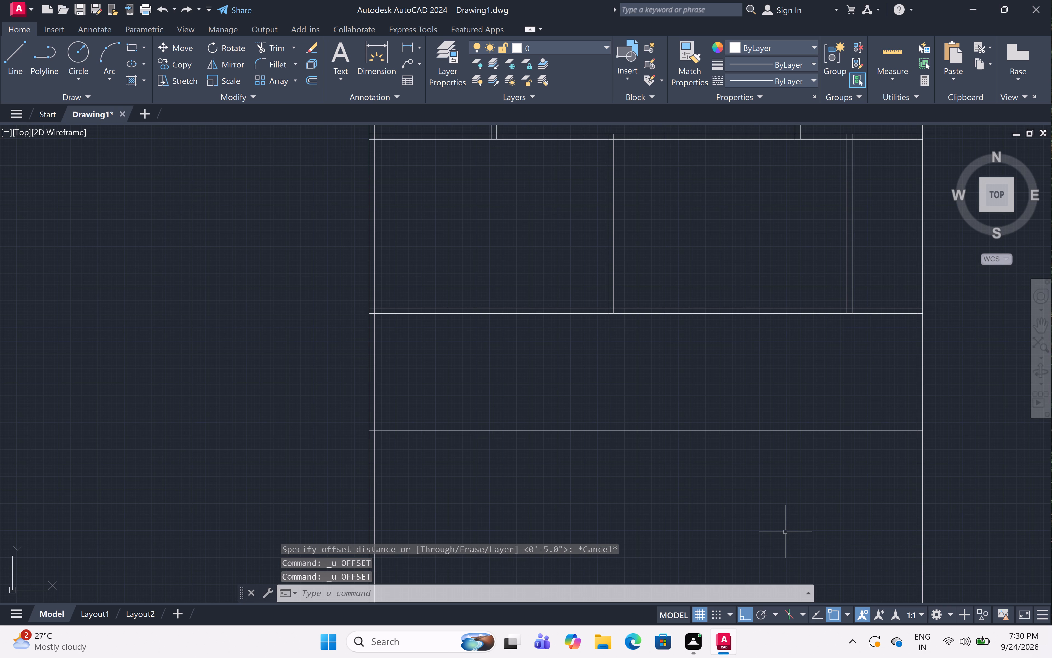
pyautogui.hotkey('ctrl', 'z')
# Offset the lower line of the second room row's bottom wall 12' downward.
pyautogui.write('off 12')
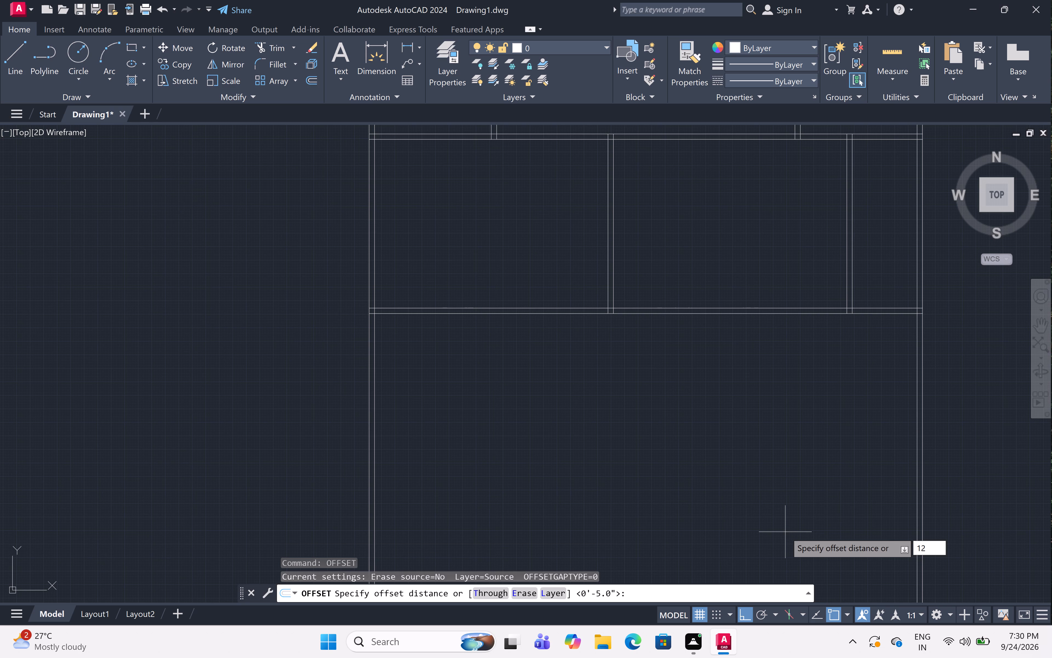
pyautogui.write("'")
pyautogui.press('space')
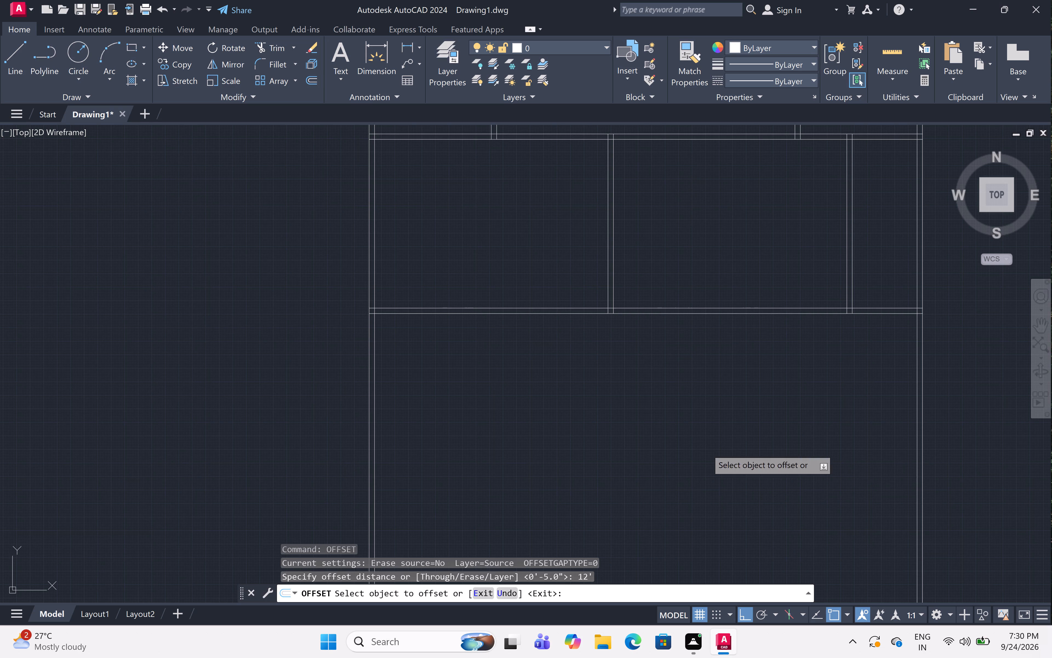
pyautogui.click(726, 314)
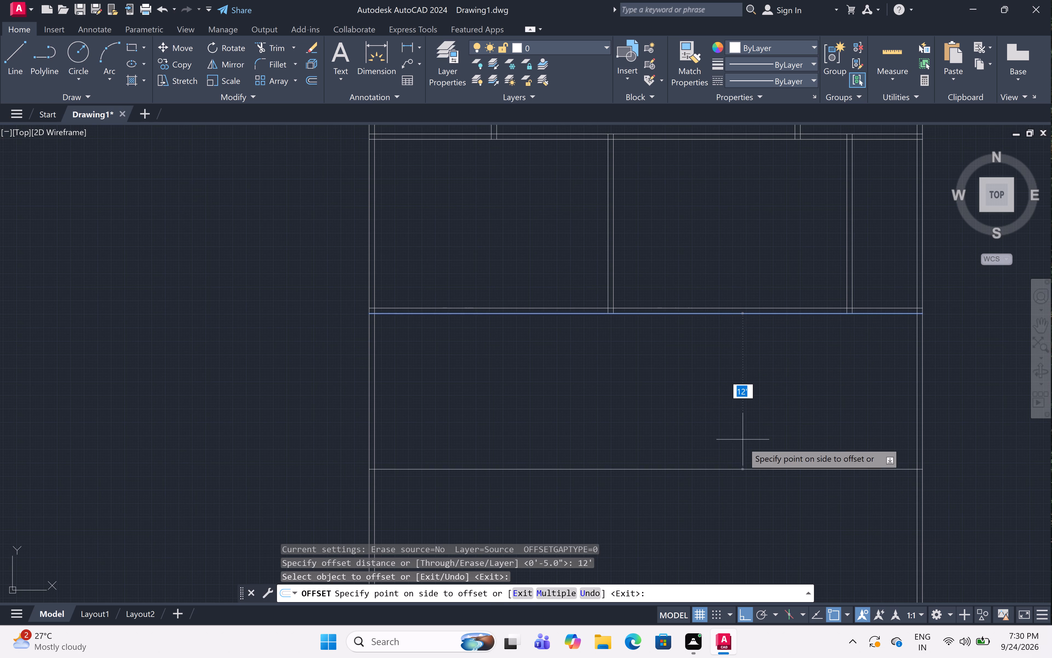
pyautogui.click(743, 444)
pyautogui.press('space')
# Offset the new horizontal line 5" downward to form the third room row's bottom wall.
pyautogui.press('space')
pyautogui.write('5')
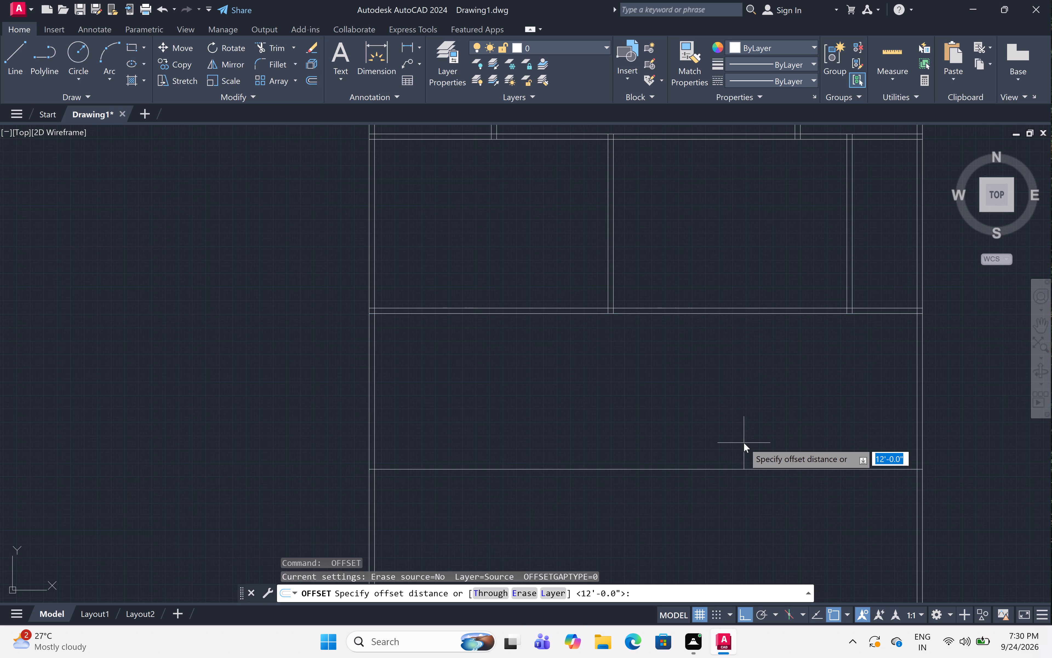
pyautogui.write('"')
pyautogui.press('space')
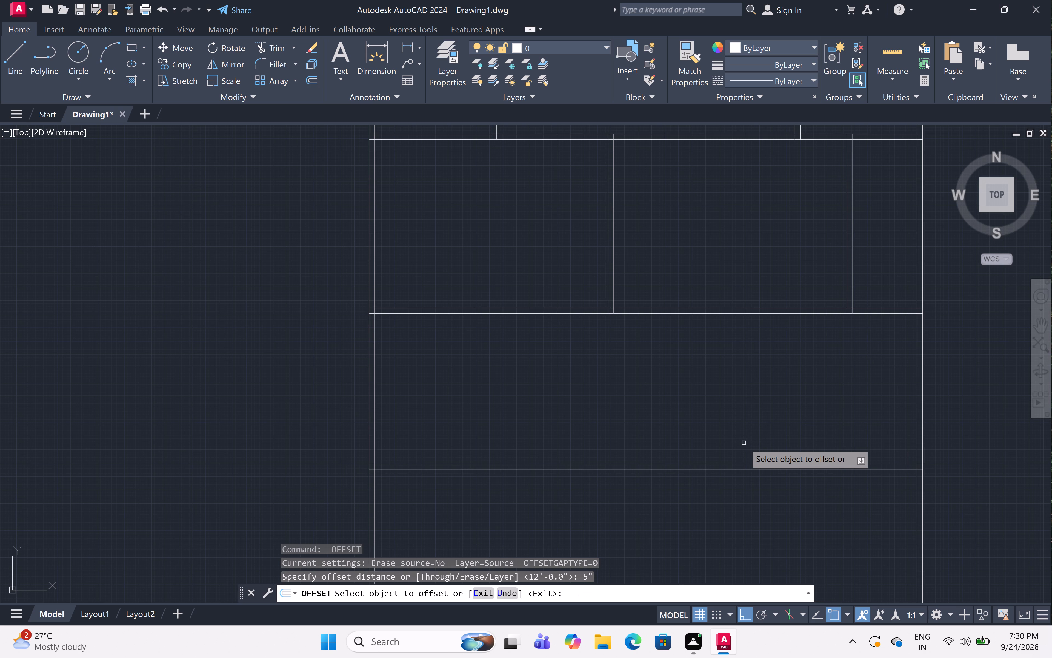
pyautogui.click(717, 469)
pyautogui.click(708, 563)
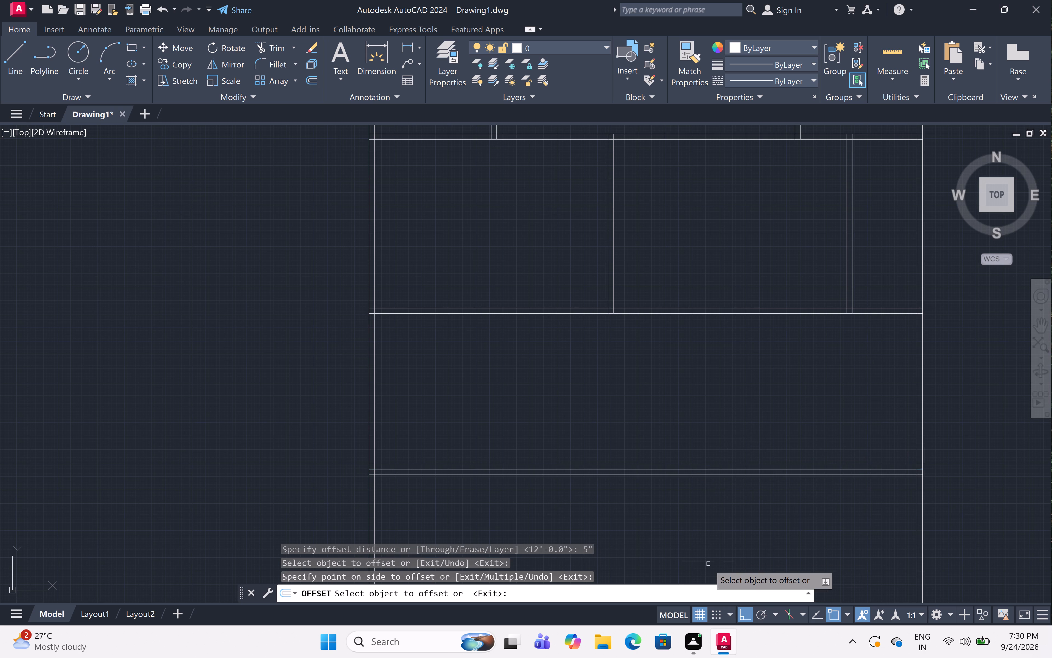
pyautogui.press('Escape')
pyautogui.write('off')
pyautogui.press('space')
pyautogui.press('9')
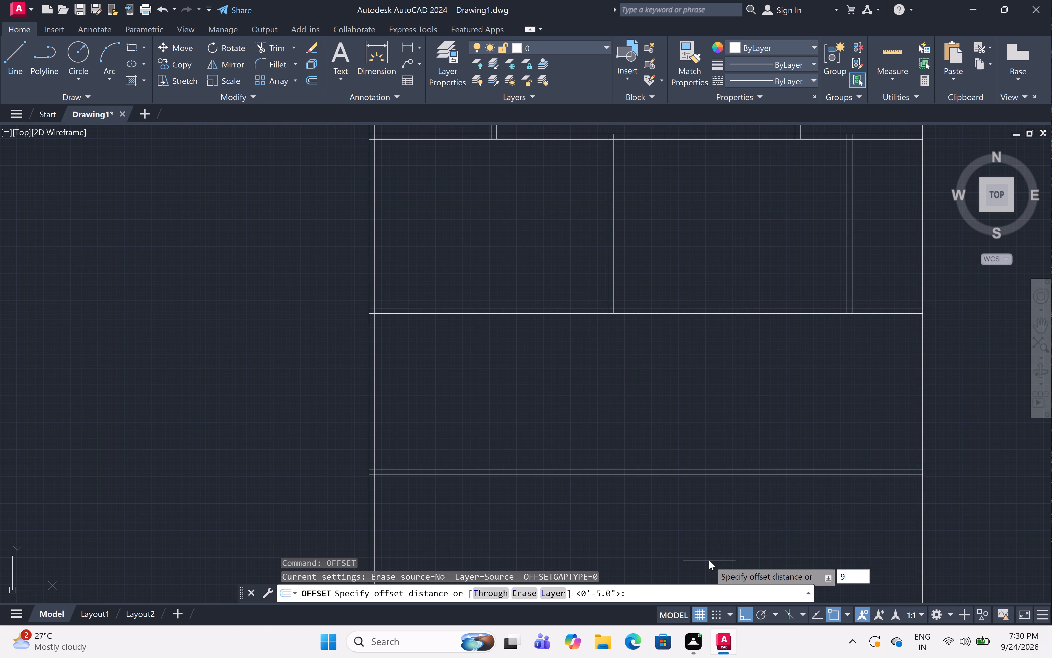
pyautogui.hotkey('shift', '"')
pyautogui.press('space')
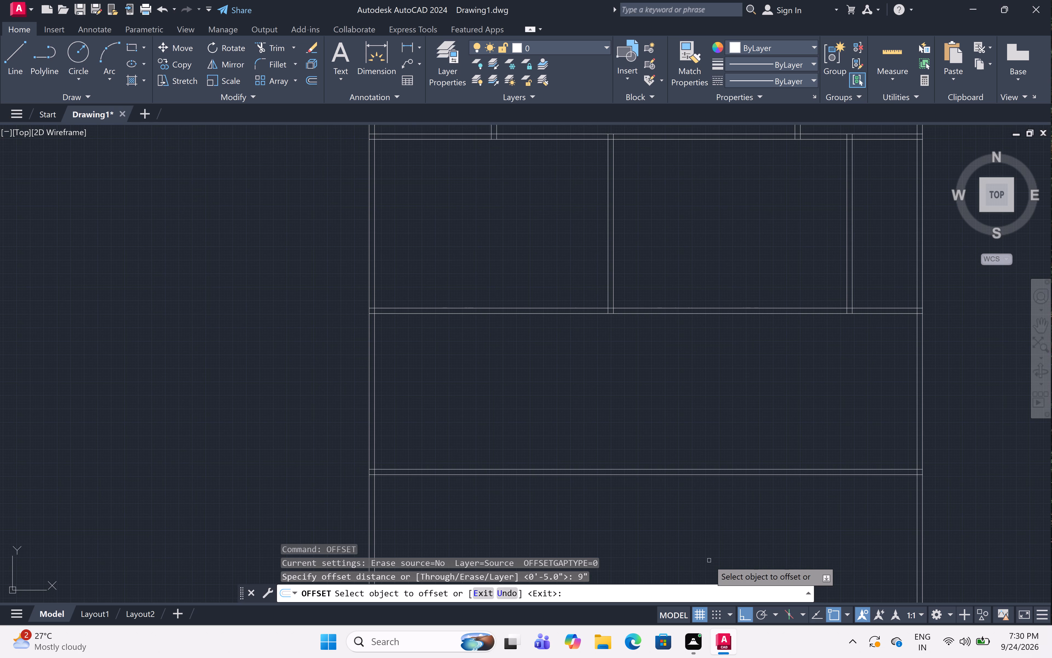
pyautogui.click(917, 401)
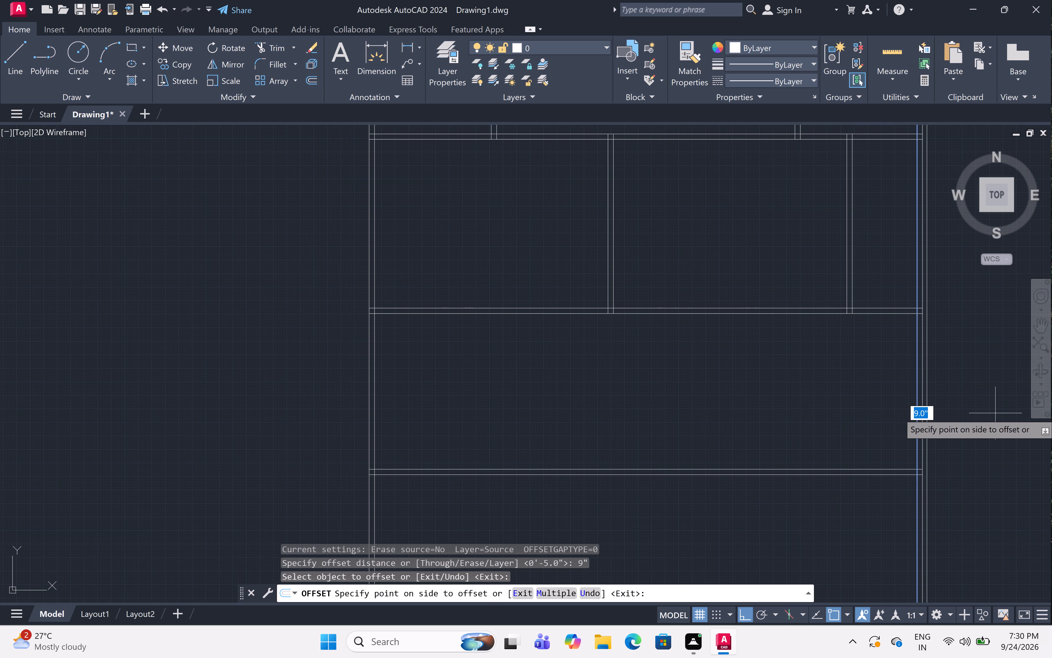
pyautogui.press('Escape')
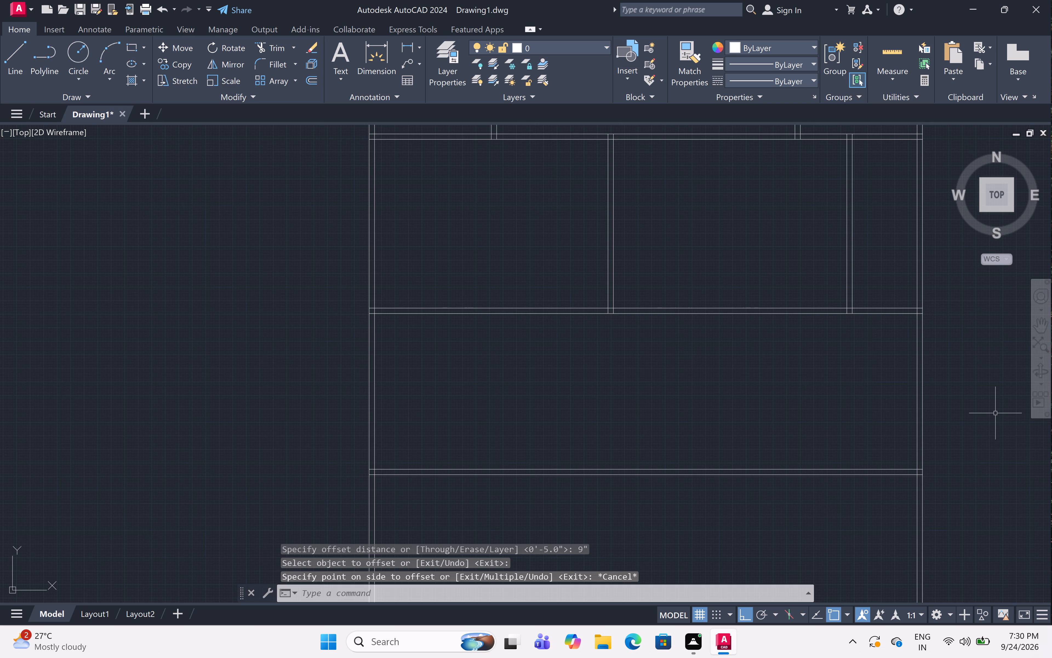
# Offset the inner lines of the right and left outer walls 9' inward across the third room row.
pyautogui.write('off')
pyautogui.press('space')
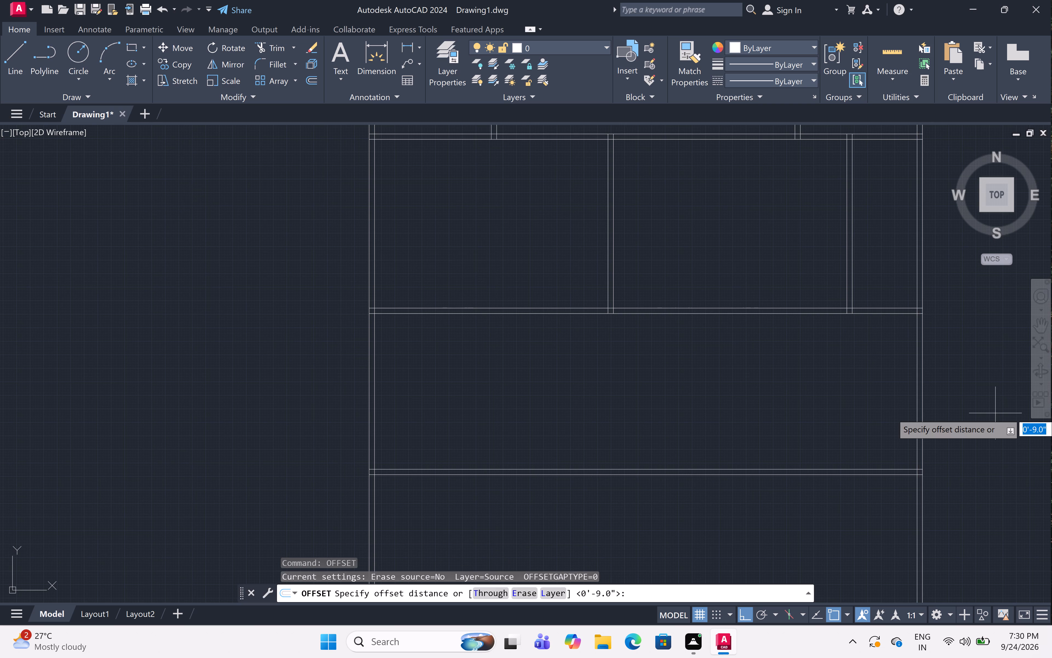
pyautogui.write("9'")
pyautogui.press('space')
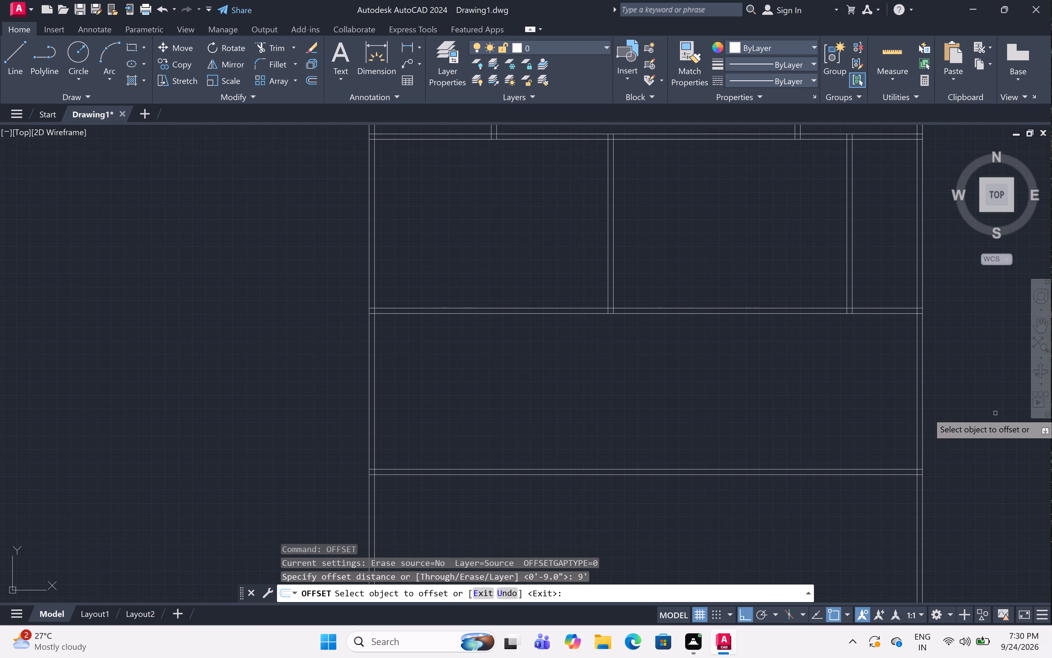
pyautogui.click(917, 407)
pyautogui.click(661, 406)
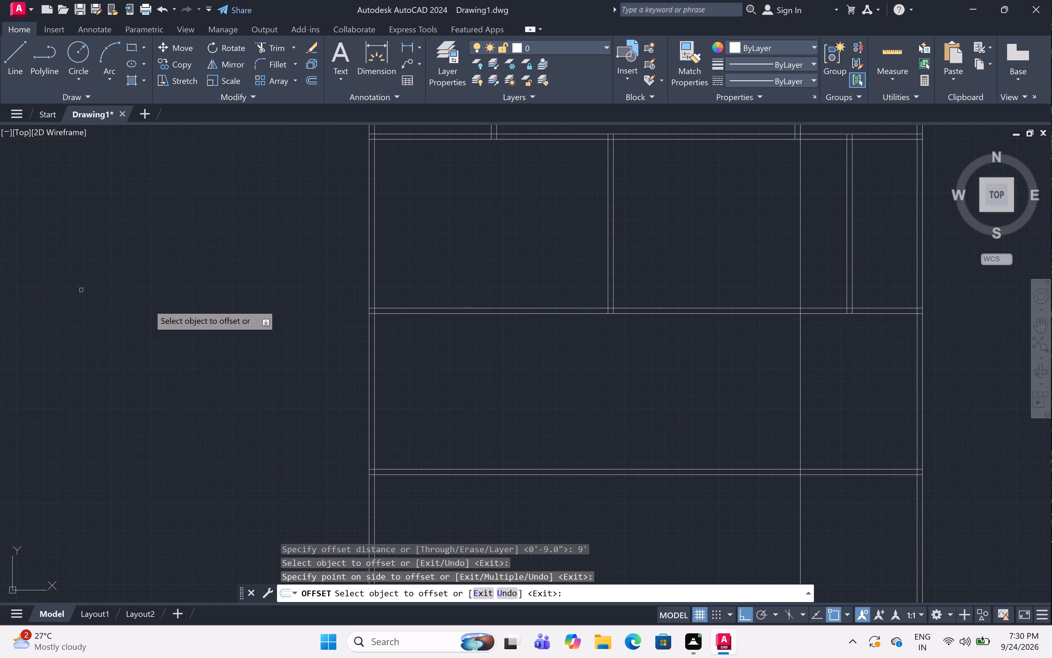
pyautogui.click(375, 381)
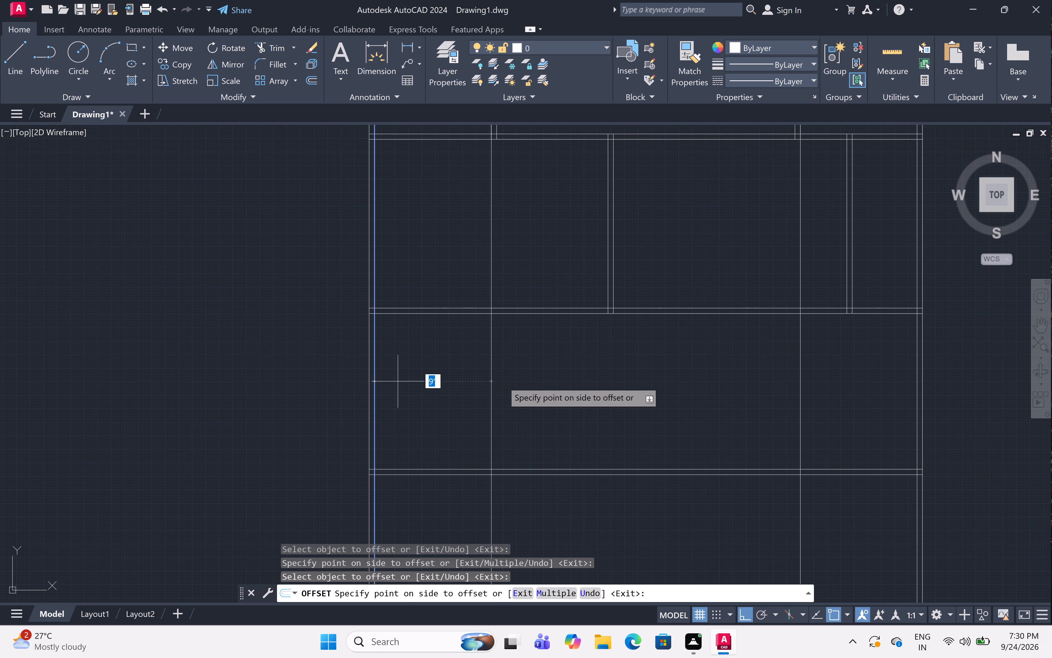
pyautogui.click(660, 381)
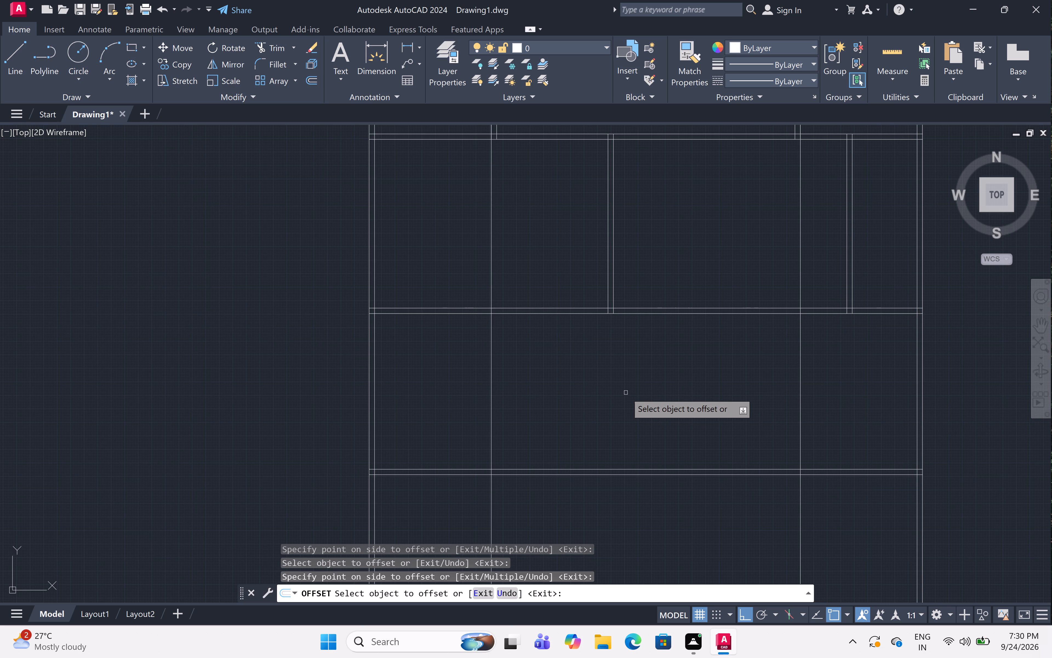
# Offset both new vertical lines 5" toward the middle of the plan to form the third room row's two partitions.
pyautogui.press('space')
pyautogui.press('space')
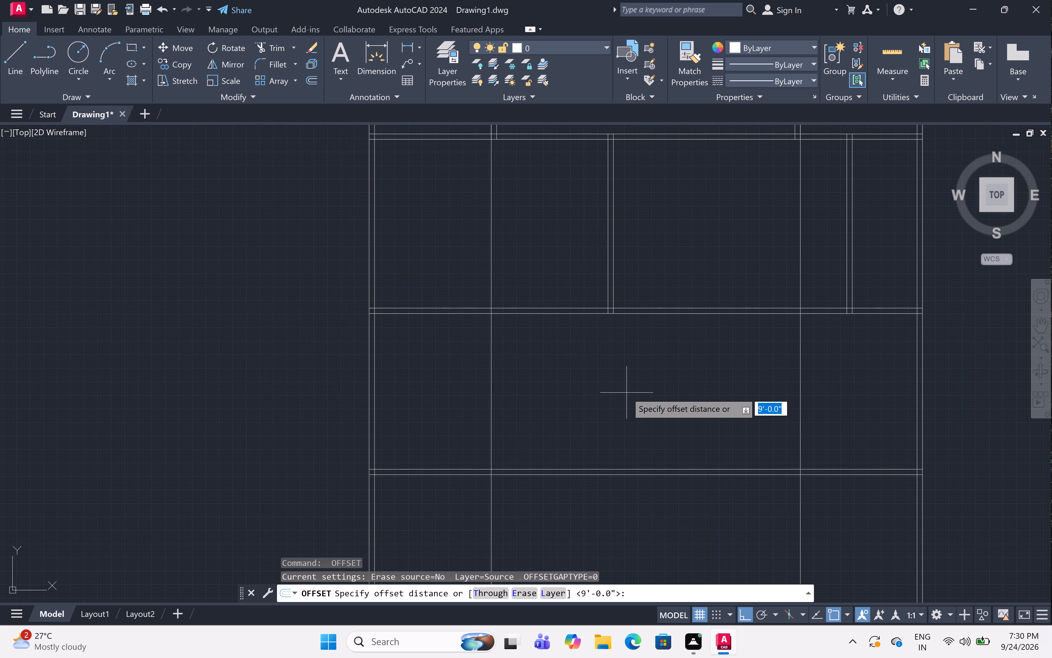
pyautogui.press('5')
pyautogui.hotkey('shift', '"')
pyautogui.press('space')
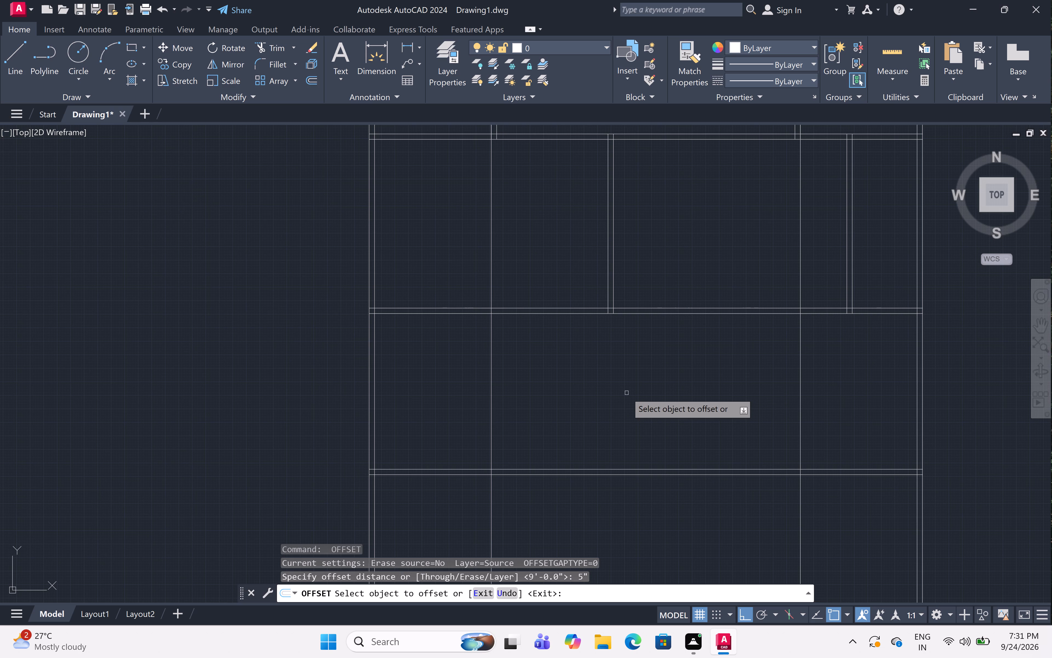
pyautogui.click(491, 384)
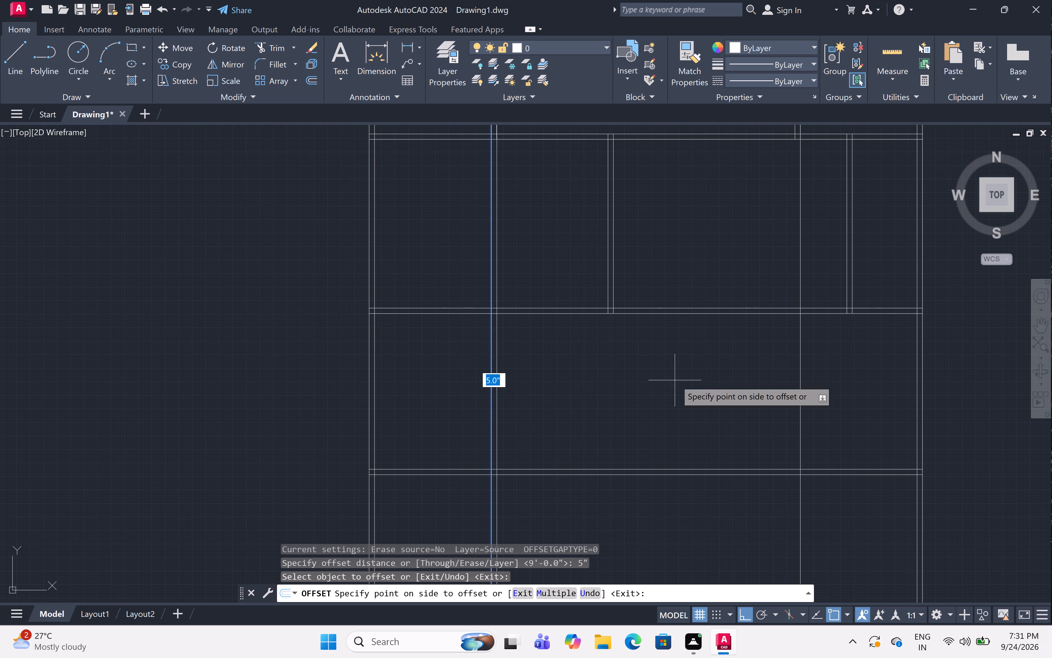
pyautogui.click(676, 380)
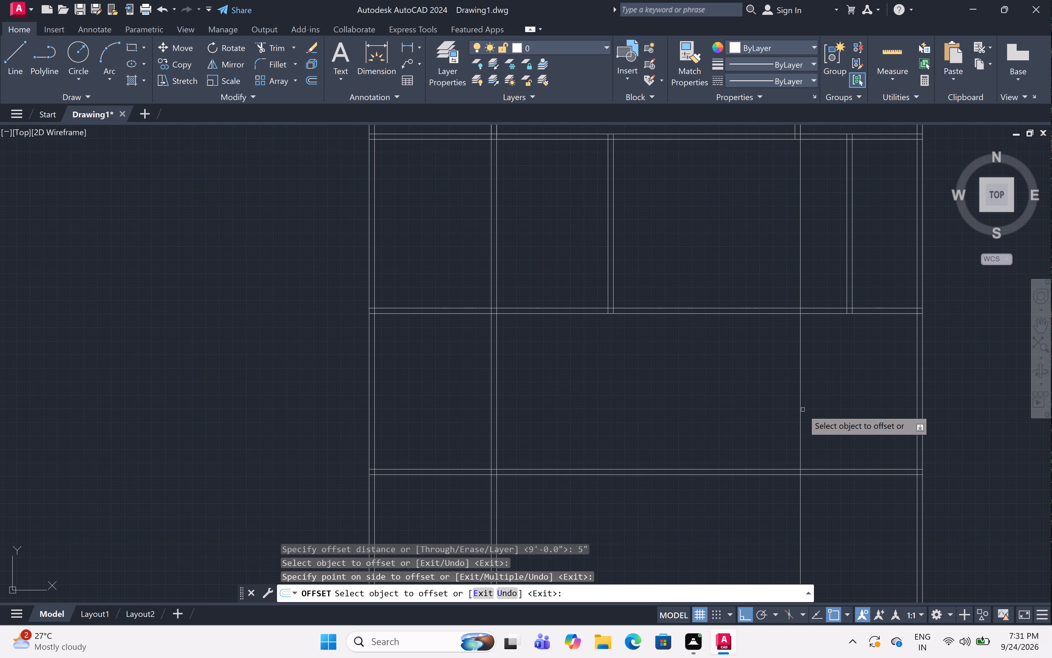
pyautogui.click(799, 406)
pyautogui.click(650, 403)
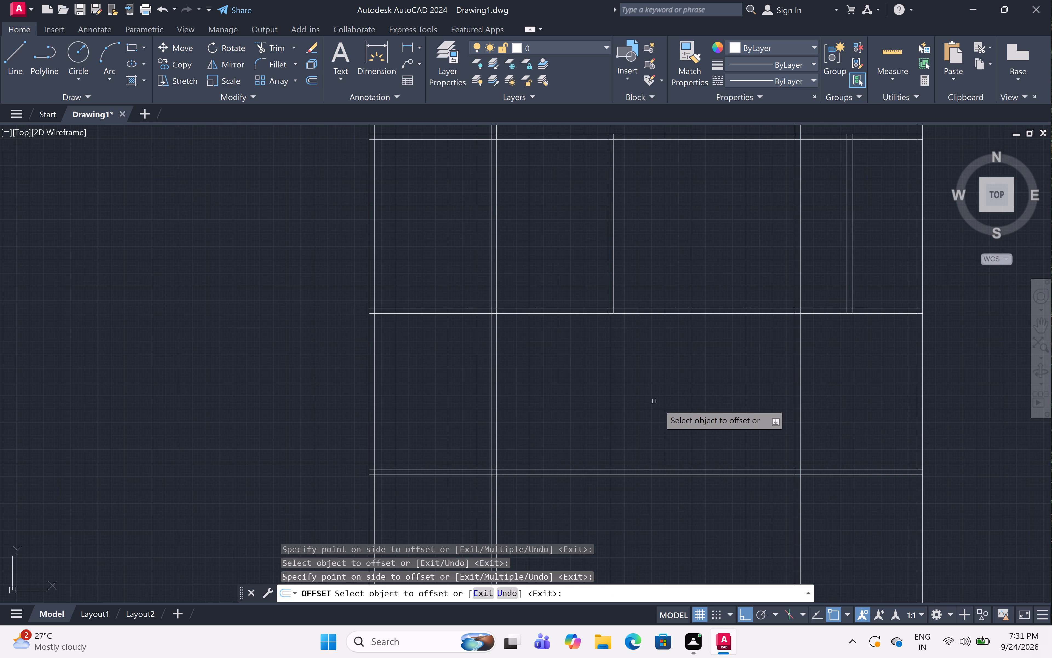
pyautogui.scroll(1, 659, 405)
pyautogui.press('Escape')
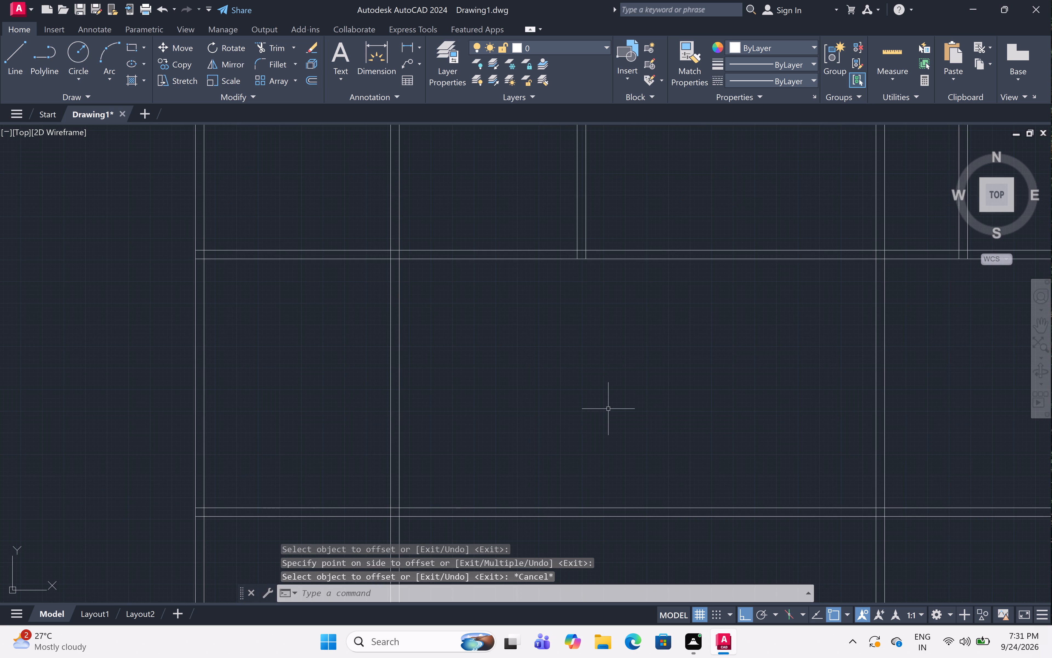
# Trim the two new partitions' lines above the third room row's top wall and below its bottom wall.
pyautogui.write('tr')
pyautogui.press('space')
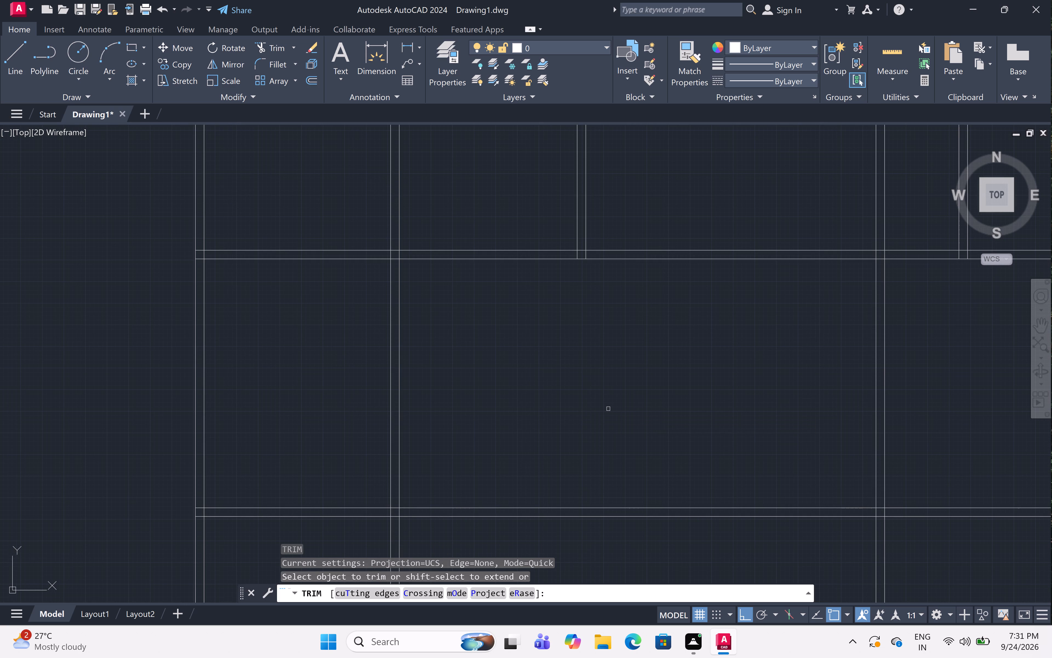
pyautogui.click(927, 198)
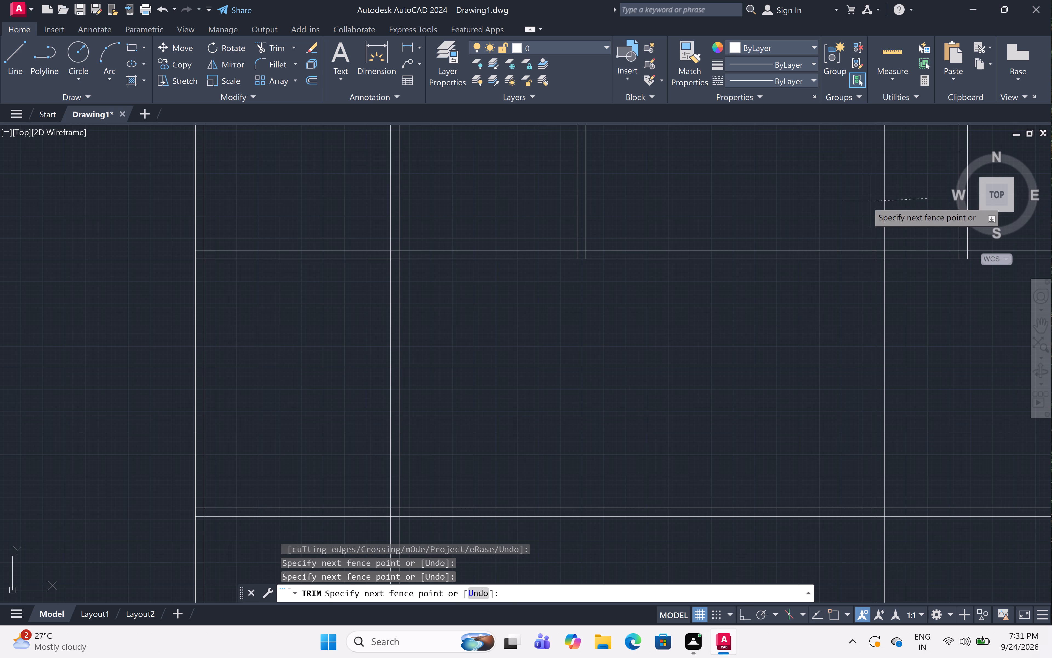
pyautogui.click(852, 202)
pyautogui.click(486, 215)
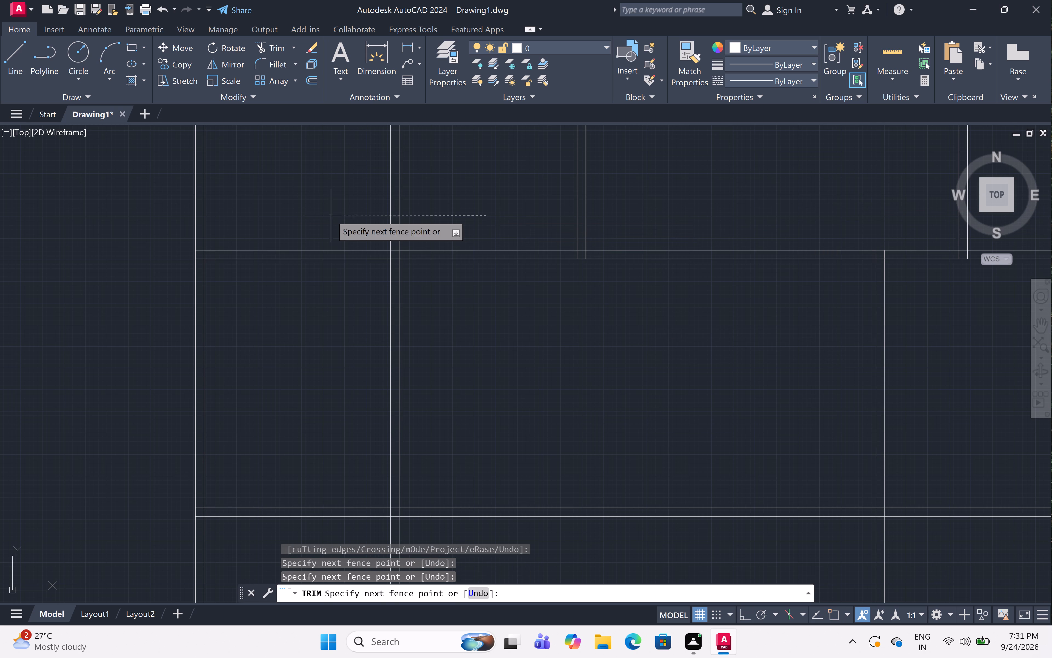
pyautogui.click(261, 216)
pyautogui.scroll(-1, 537, 196)
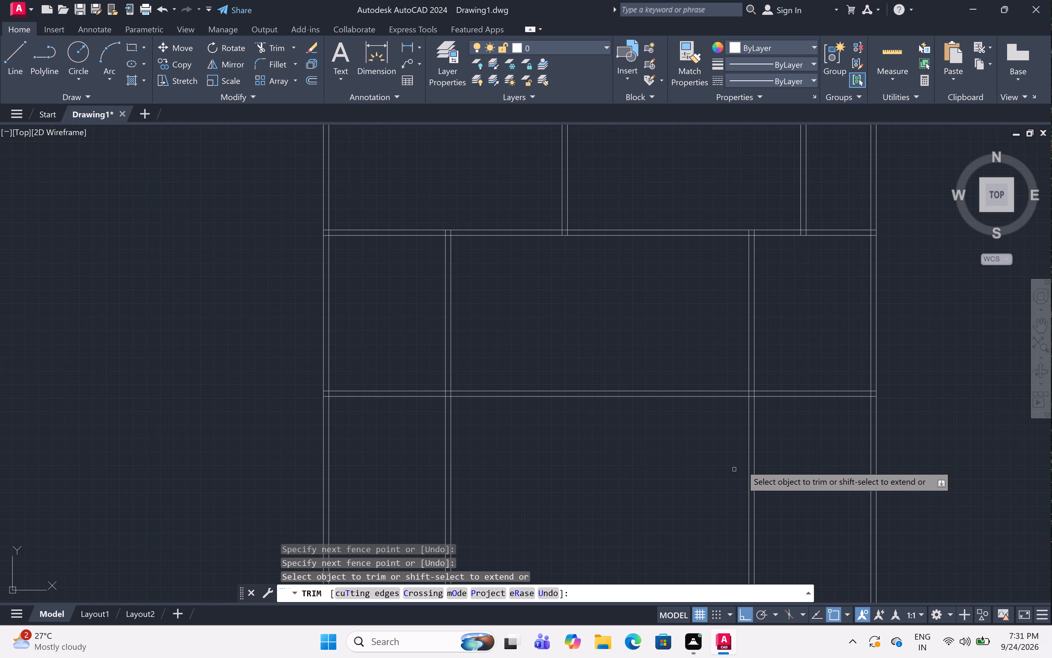
pyautogui.click(779, 447)
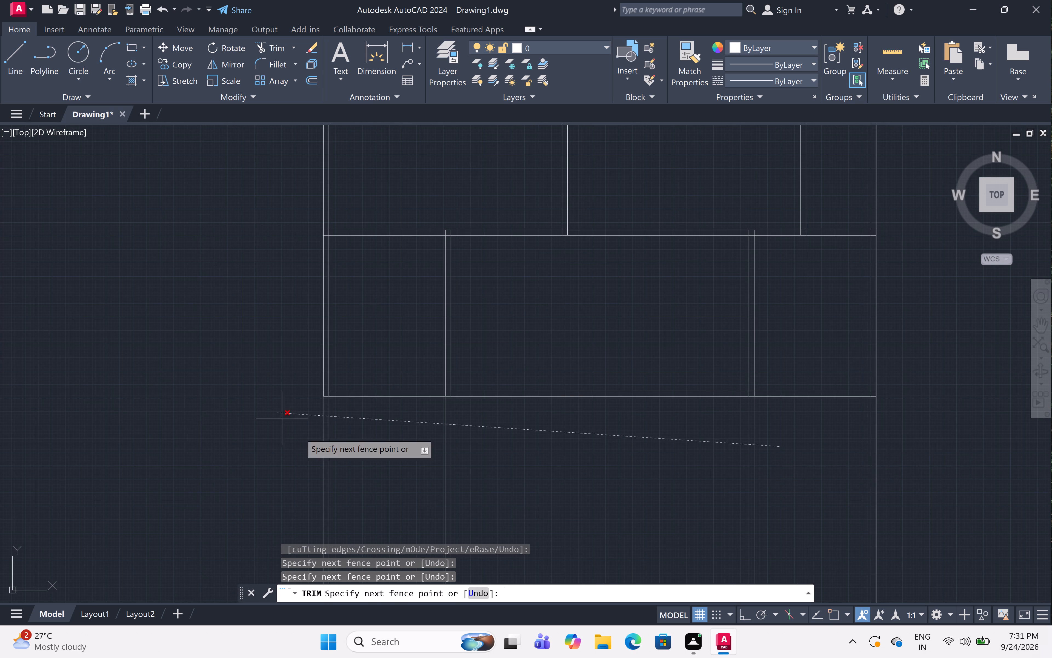
pyautogui.click(407, 453)
pyautogui.press('Escape')
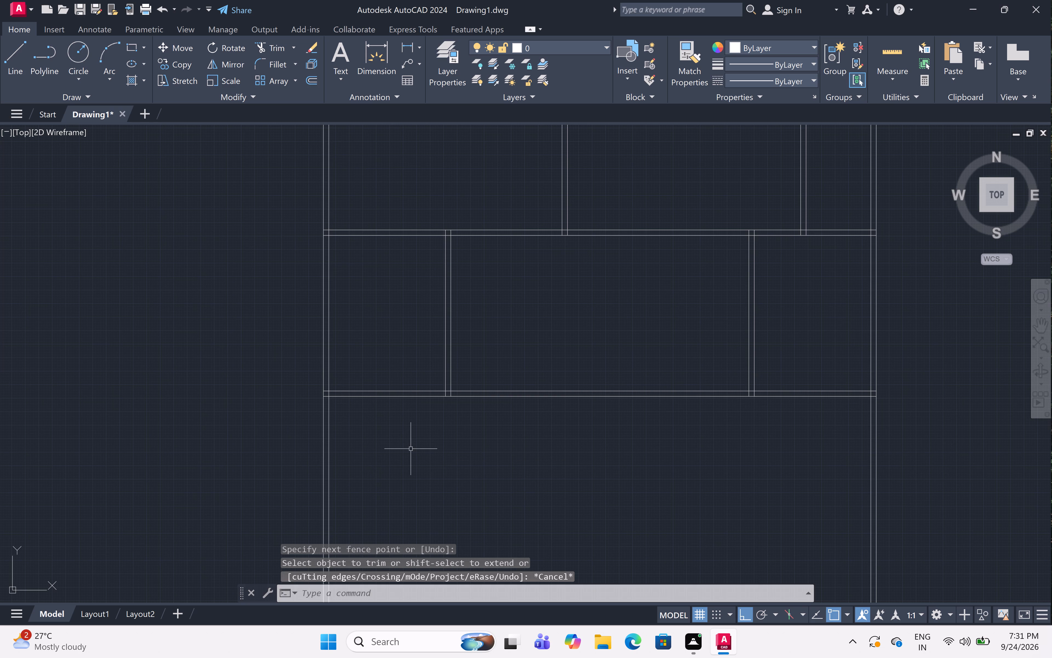
pyautogui.scroll(-2, 435, 421)
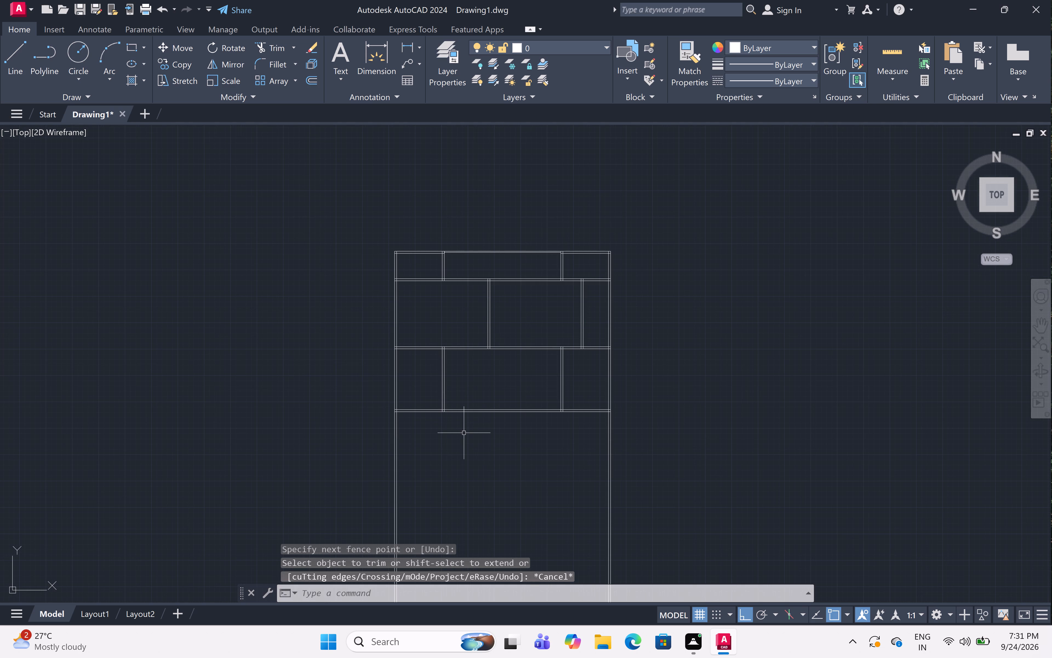
pyautogui.moveTo(480, 454); pyautogui.dragTo(516, 385, button='middle')
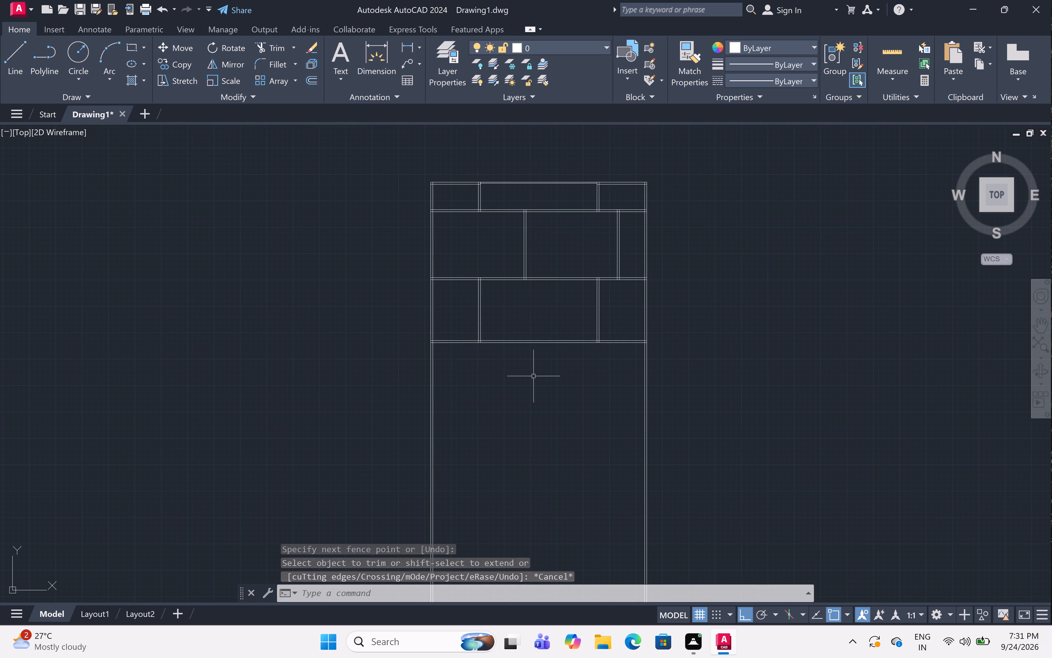
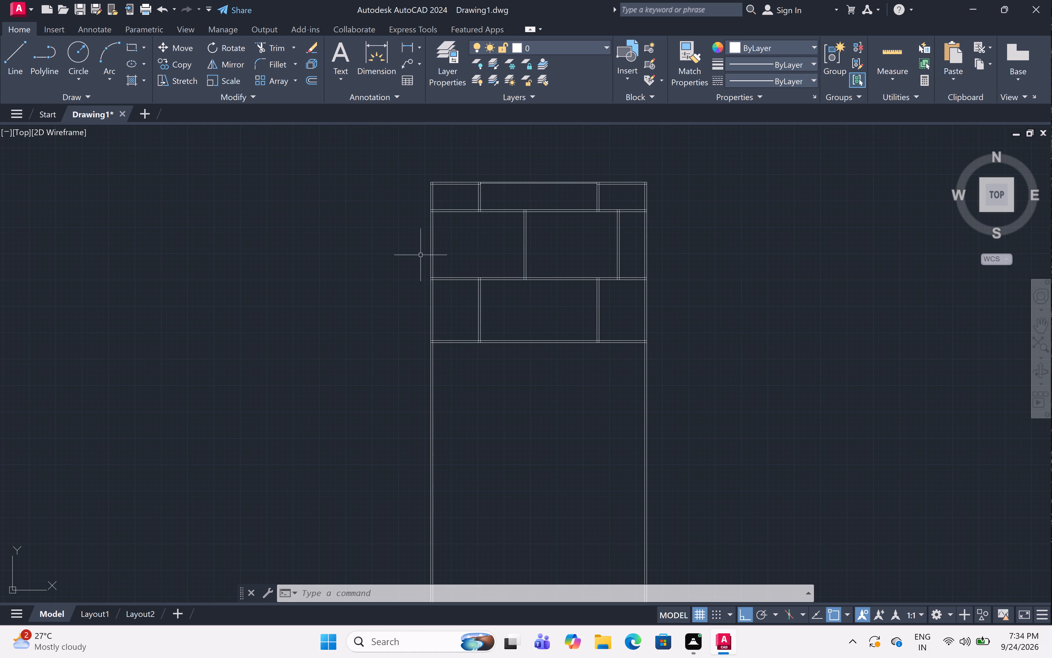
# Examine the third room row's walls and the junction where its left partition meets the bottom wall.
pyautogui.scroll(-1, 483, 244)
pyautogui.scroll(1, 527, 247)
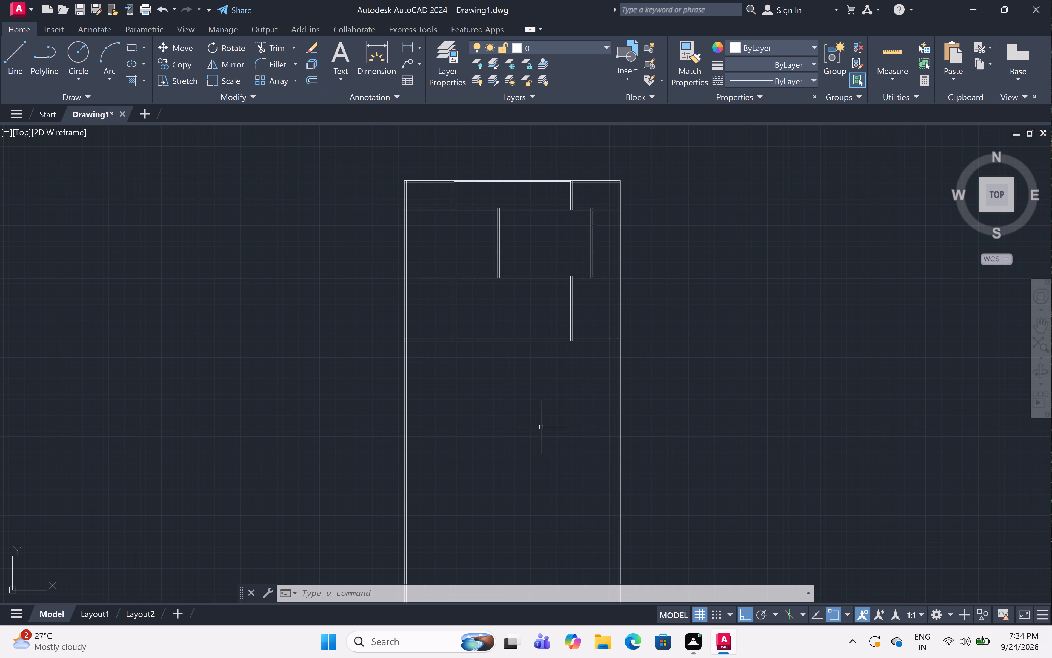
pyautogui.scroll(1, 536, 325)
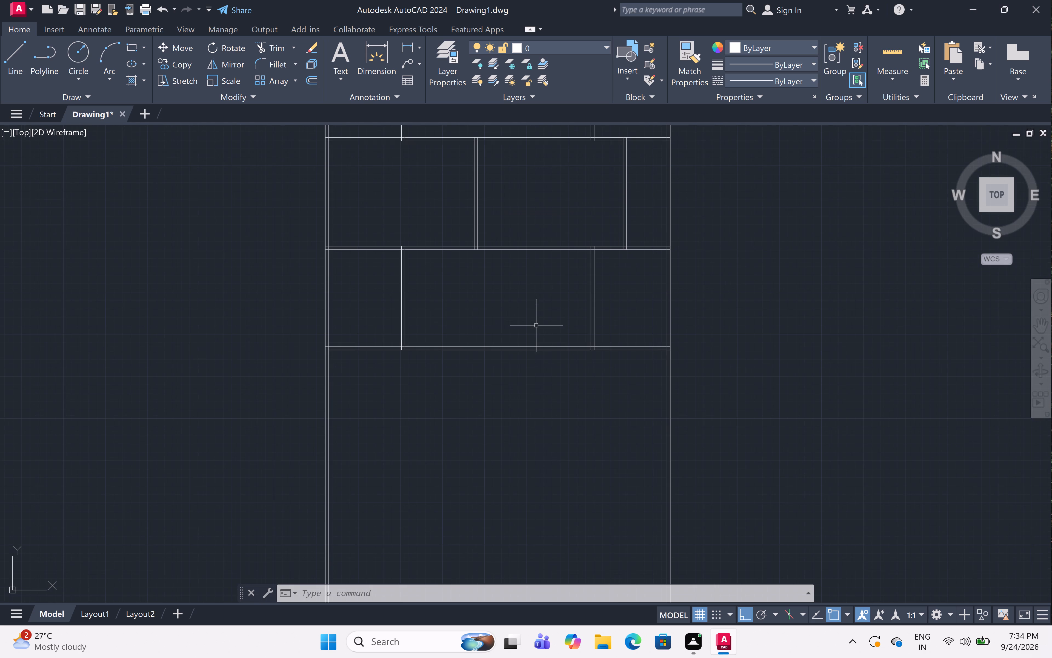
pyautogui.scroll(1, 536, 325)
pyautogui.scroll(-2, 536, 327)
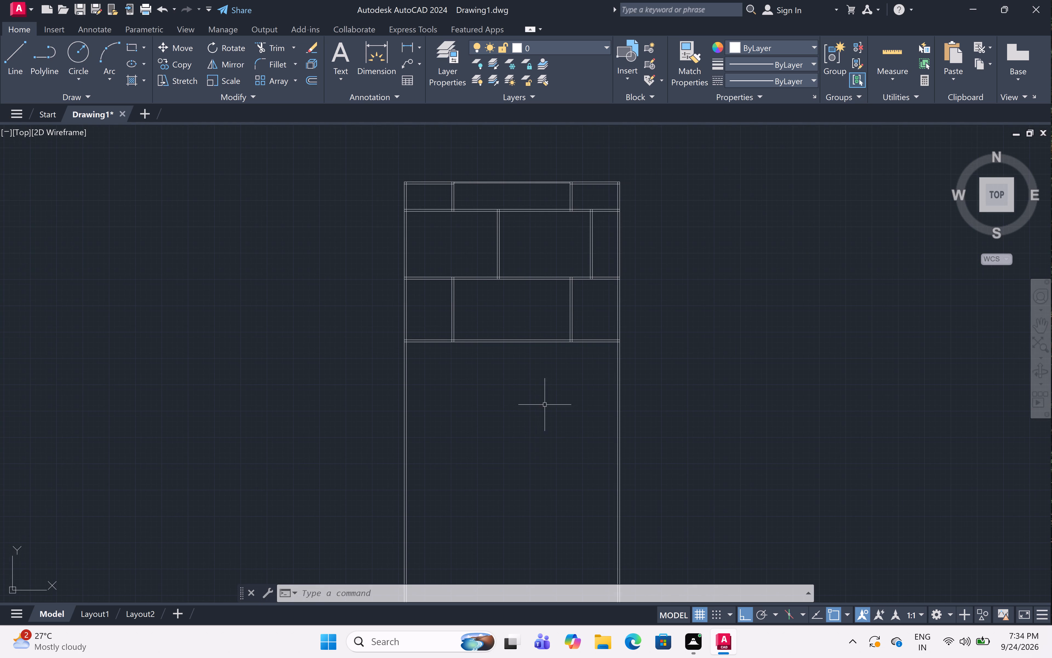
pyautogui.moveTo(542, 407); pyautogui.dragTo(548, 424, button='middle')
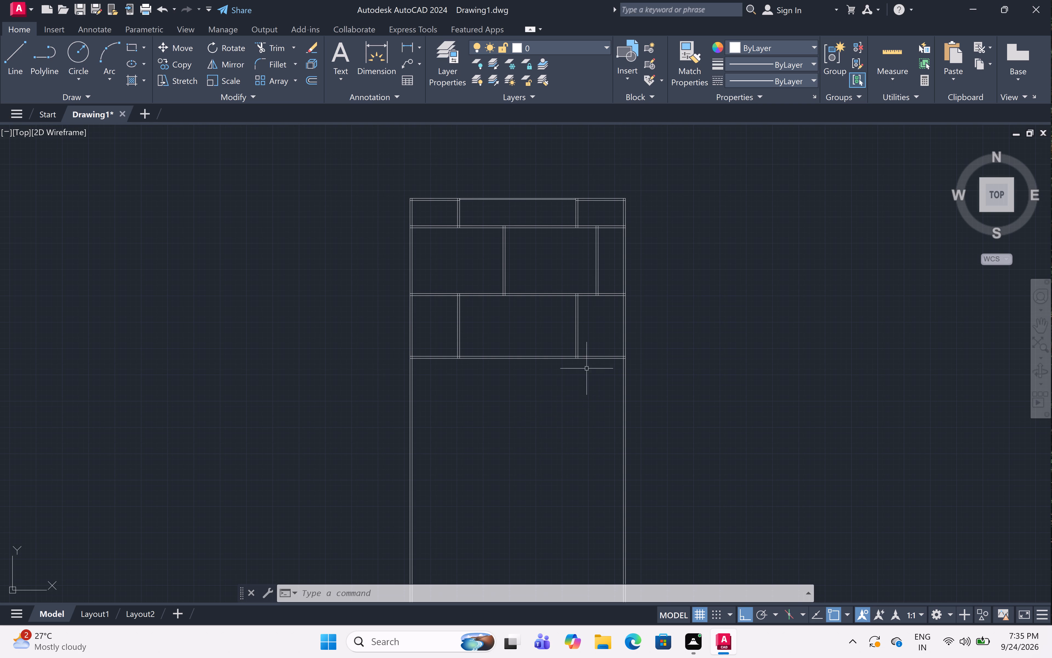
pyautogui.scroll(2, 585, 359)
pyautogui.scroll(-1, 516, 349)
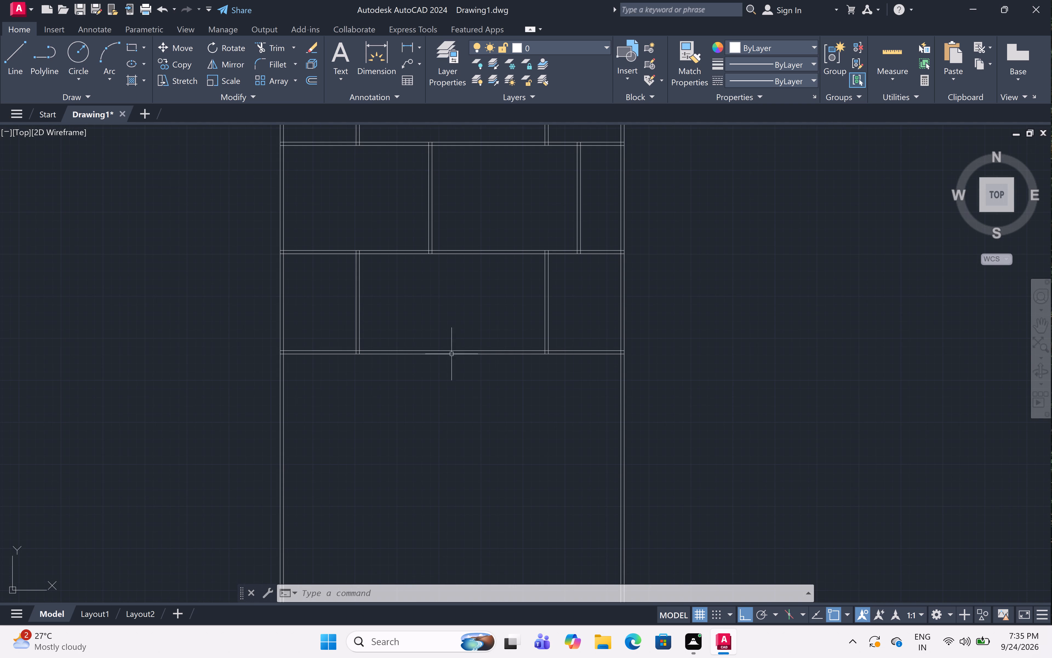
pyautogui.scroll(1, 300, 356)
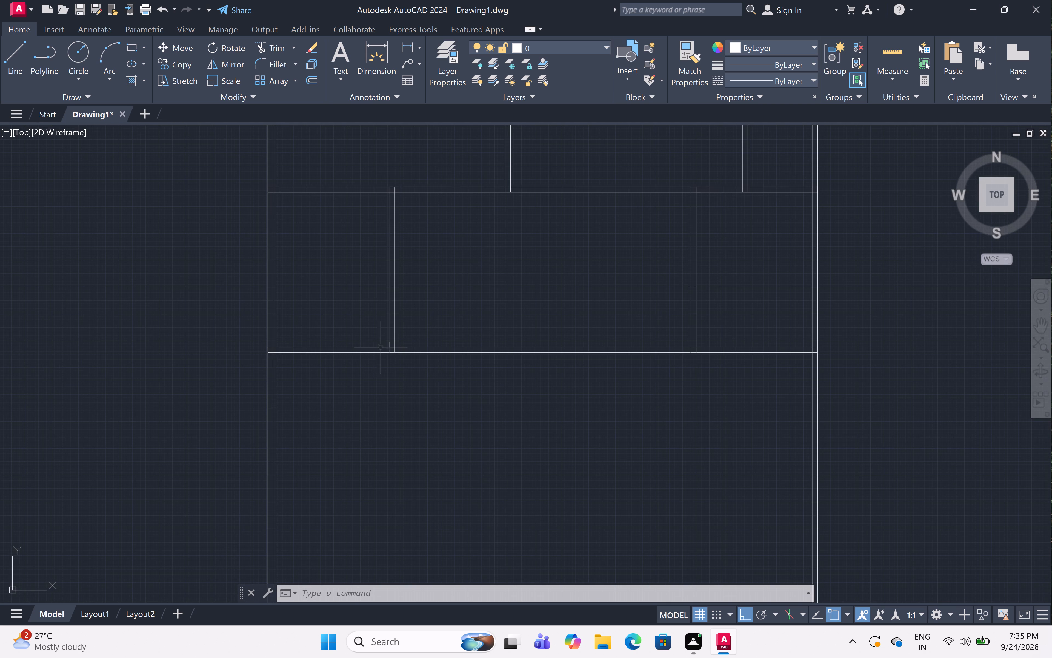
pyautogui.scroll(3, 393, 345)
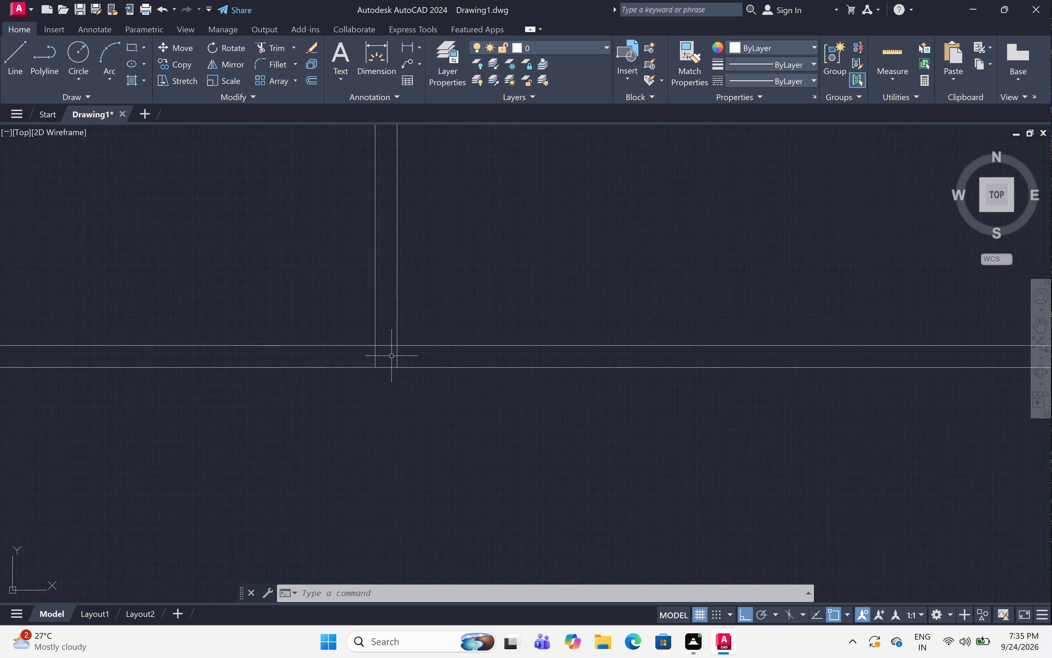
pyautogui.scroll(2, 385, 357)
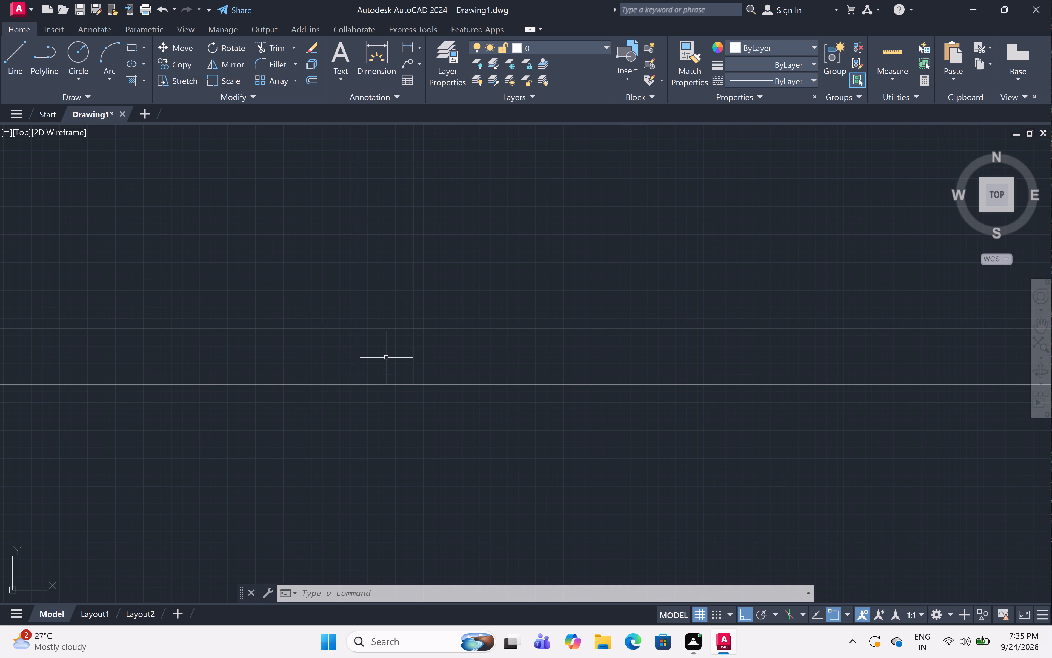
pyautogui.scroll(-1, 386, 358)
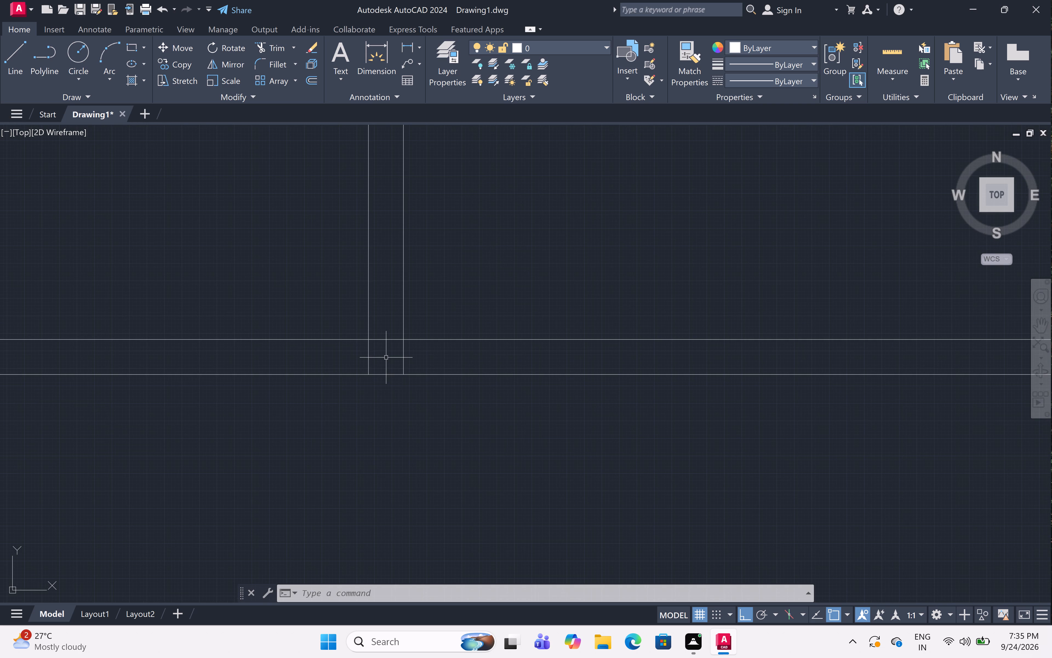
pyautogui.scroll(-1, 386, 358)
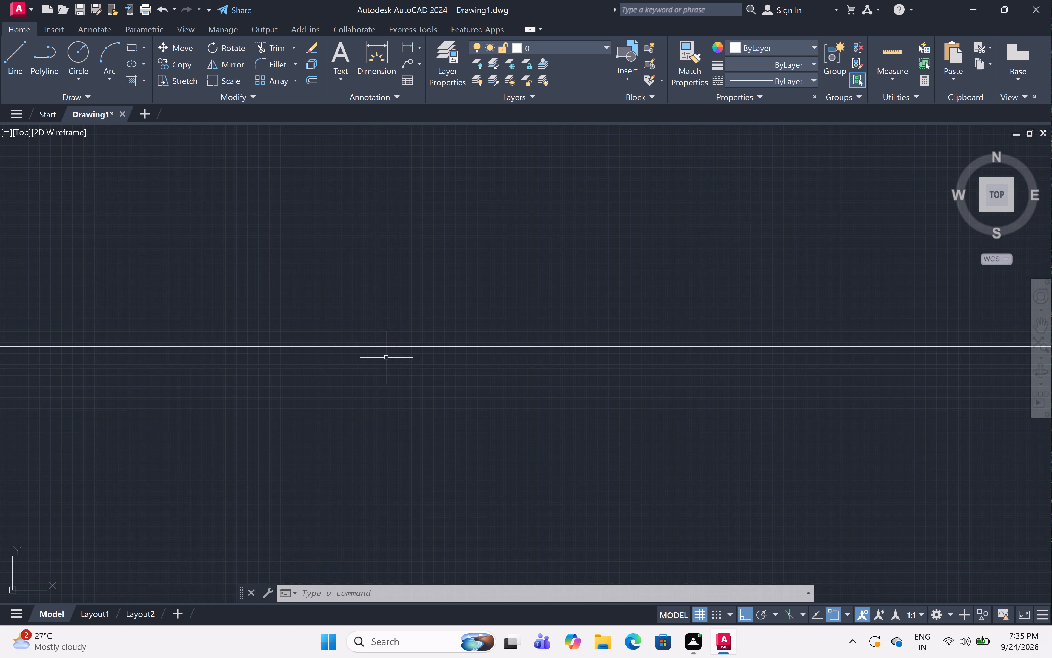
pyautogui.scroll(-4, 386, 358)
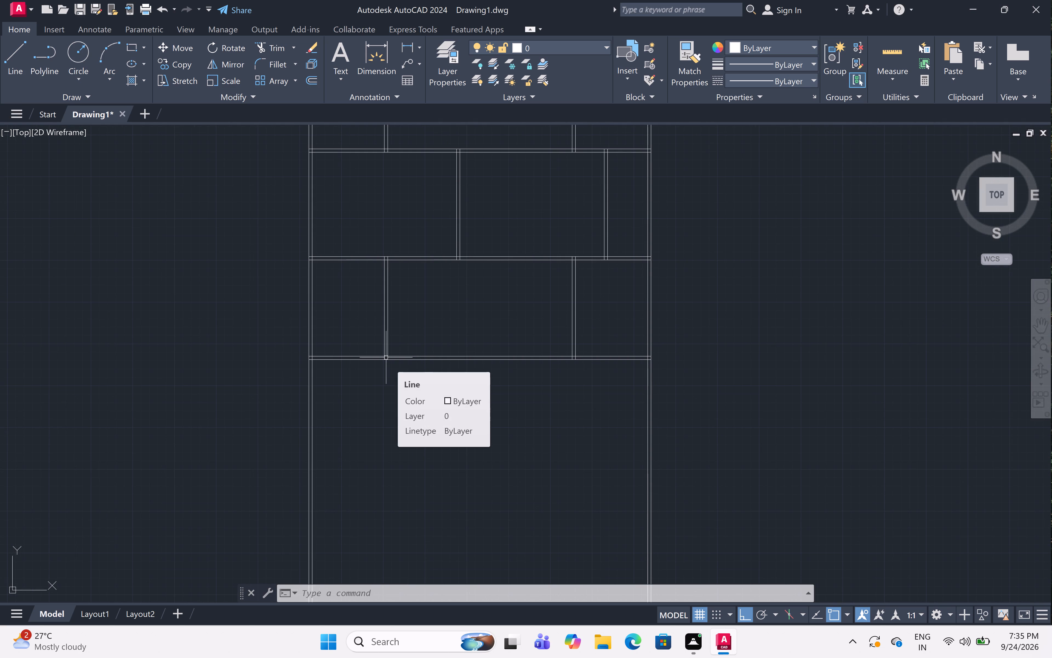
pyautogui.scroll(-3, 386, 358)
pyautogui.scroll(2, 400, 371)
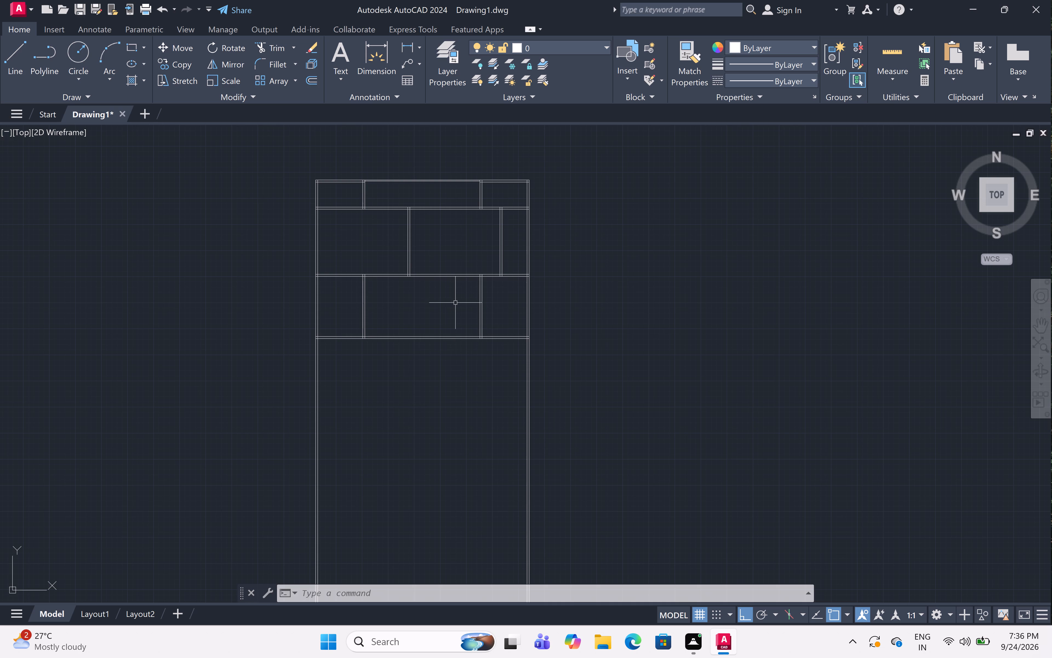
# Offset the lower line of the third room row's bottom wall 16'3" downward.
pyautogui.scroll(-1, 455, 303)
pyautogui.scroll(2, 464, 325)
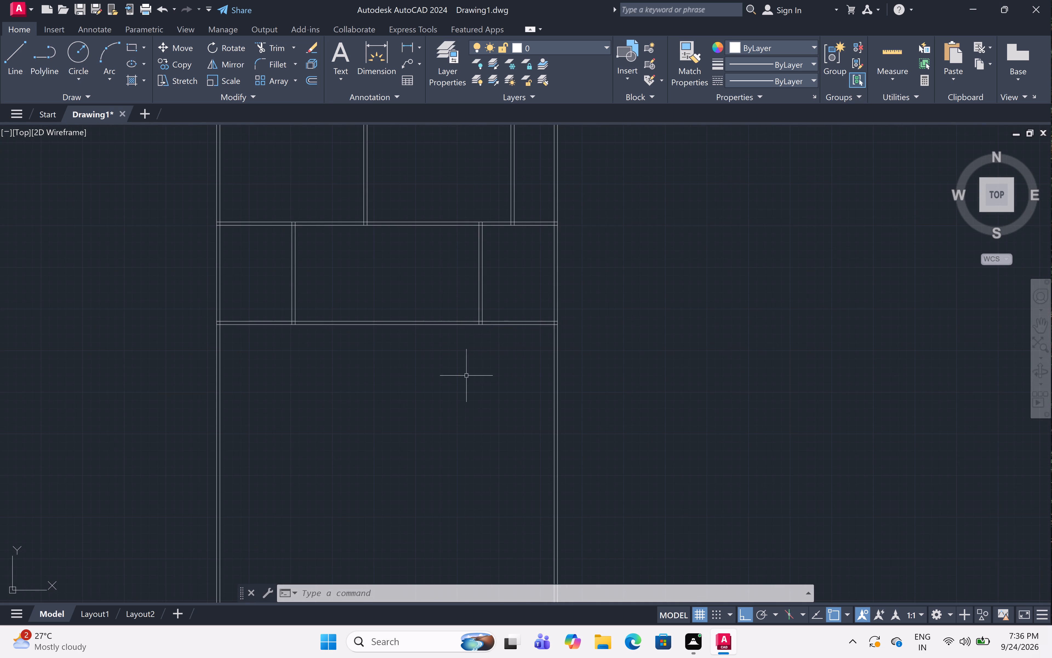
pyautogui.write('off')
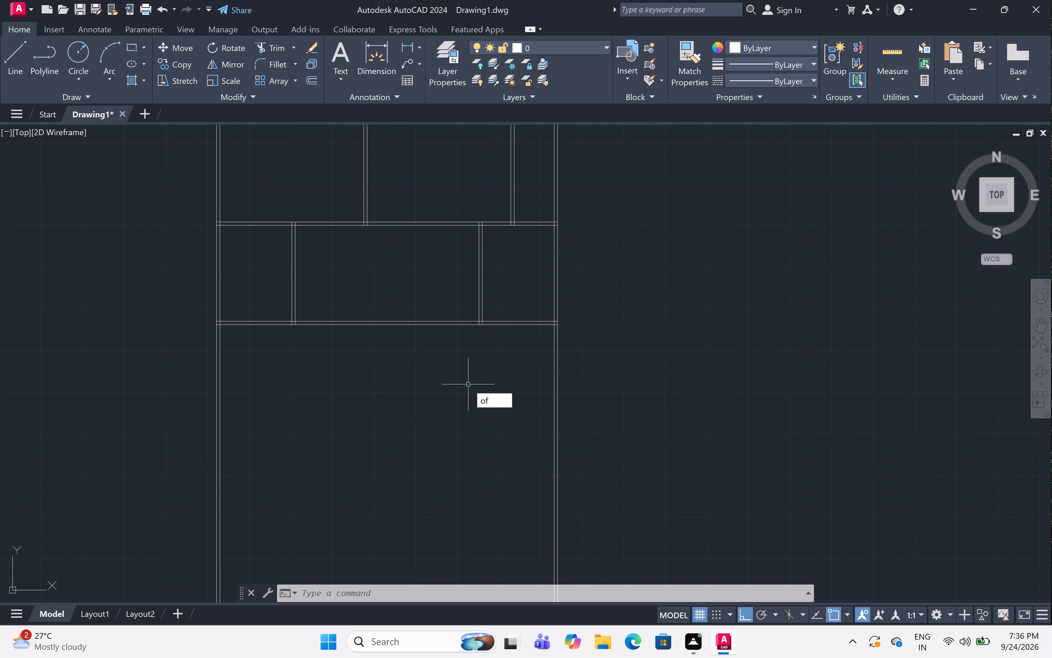
pyautogui.press('space')
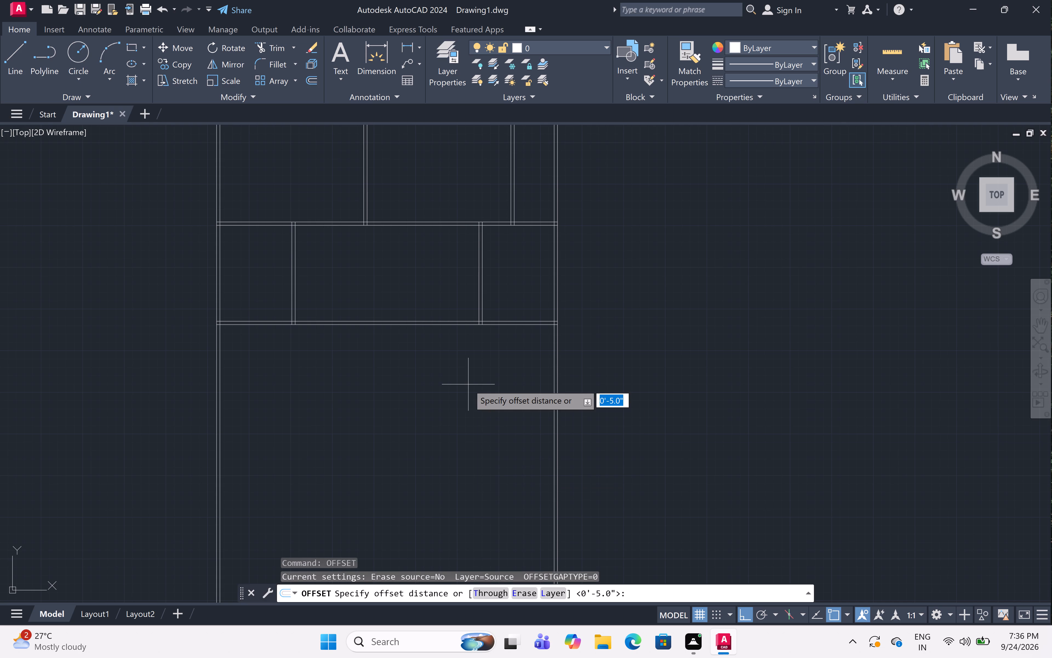
pyautogui.press('1')
pyautogui.press('6')
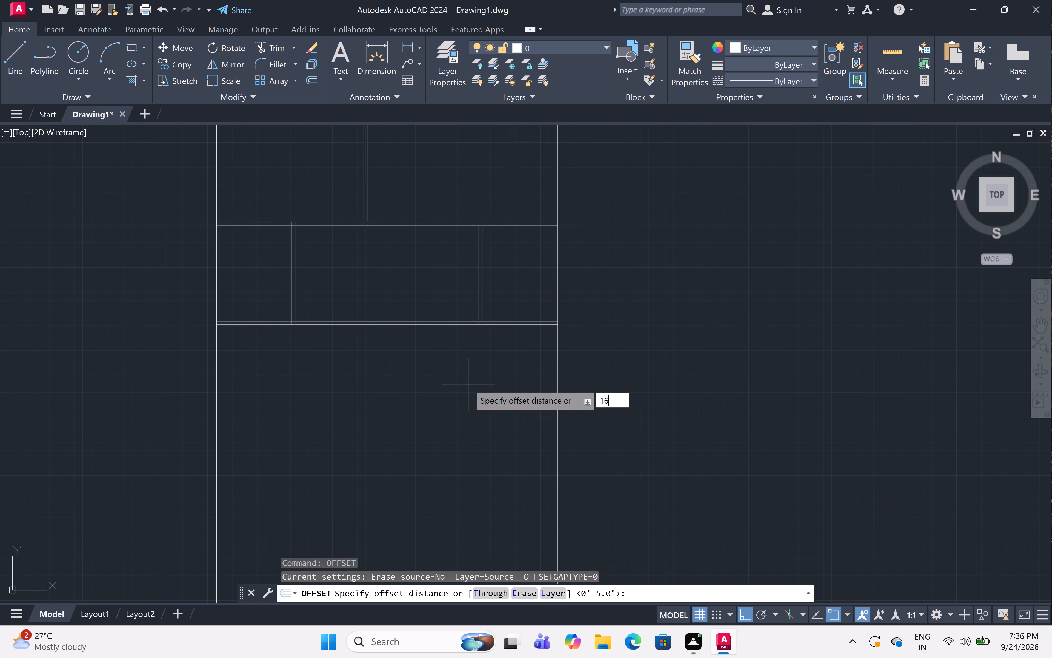
pyautogui.press("'")
pyautogui.write('3"')
pyautogui.press('space')
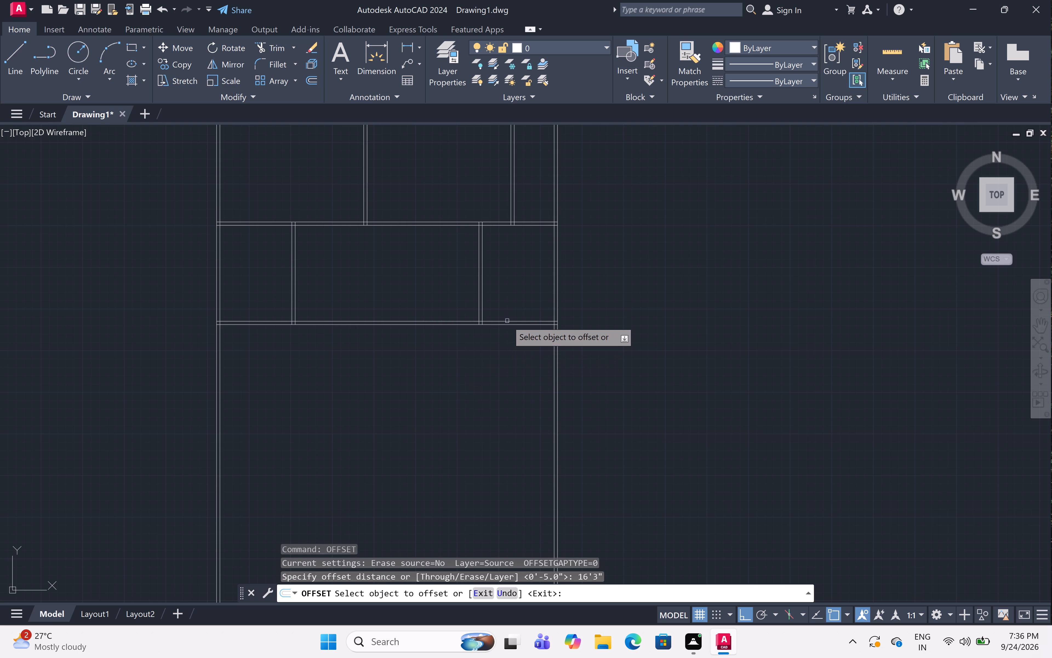
pyautogui.click(510, 325)
pyautogui.click(522, 401)
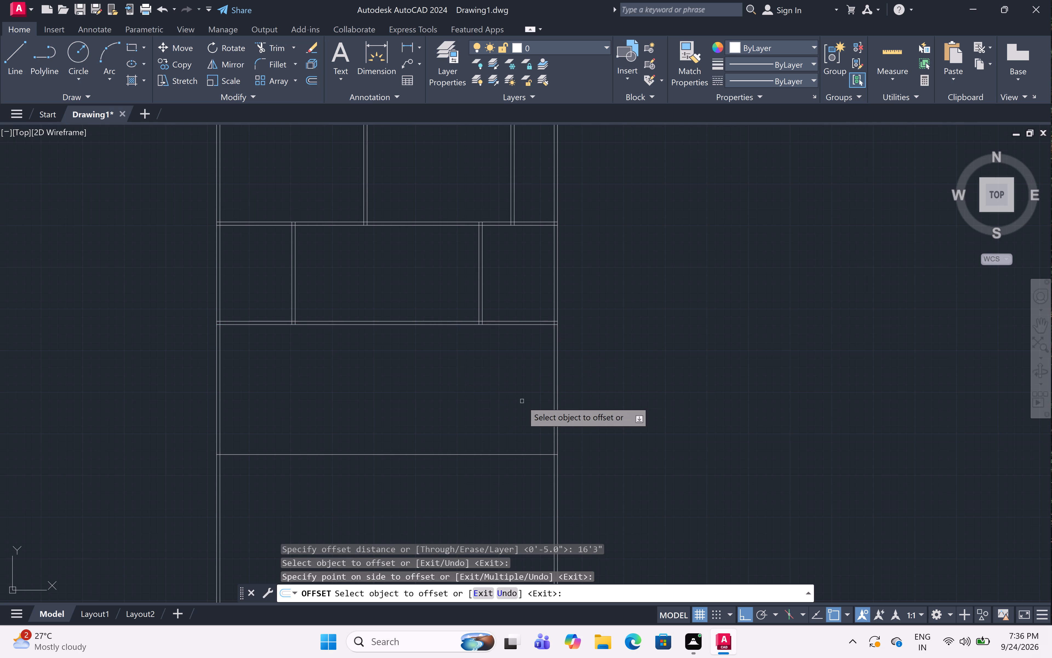
pyautogui.press('space')
# Offset the new horizontal line 5" downward to form the fourth room row's bottom wall.
pyautogui.press('space')
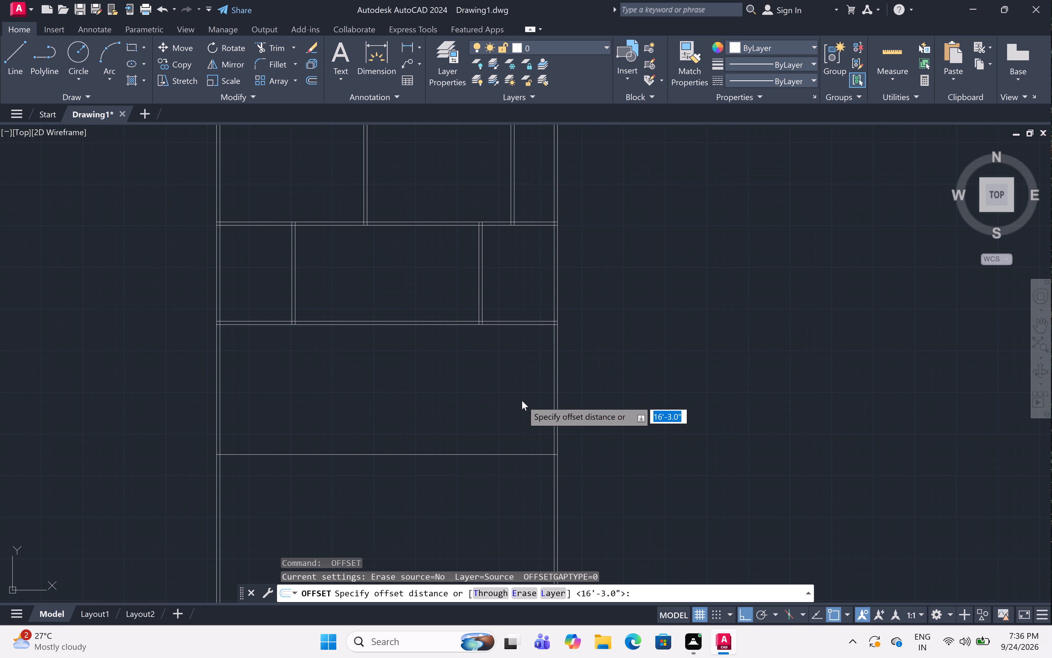
pyautogui.press('5')
pyautogui.write('"')
pyautogui.press('space')
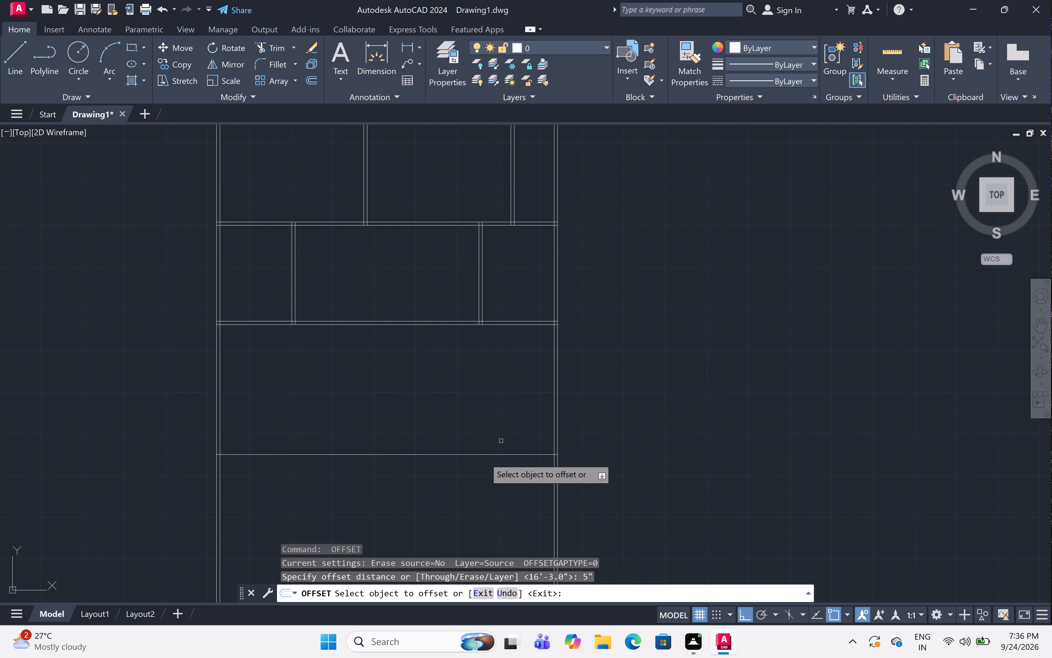
pyautogui.click(484, 454)
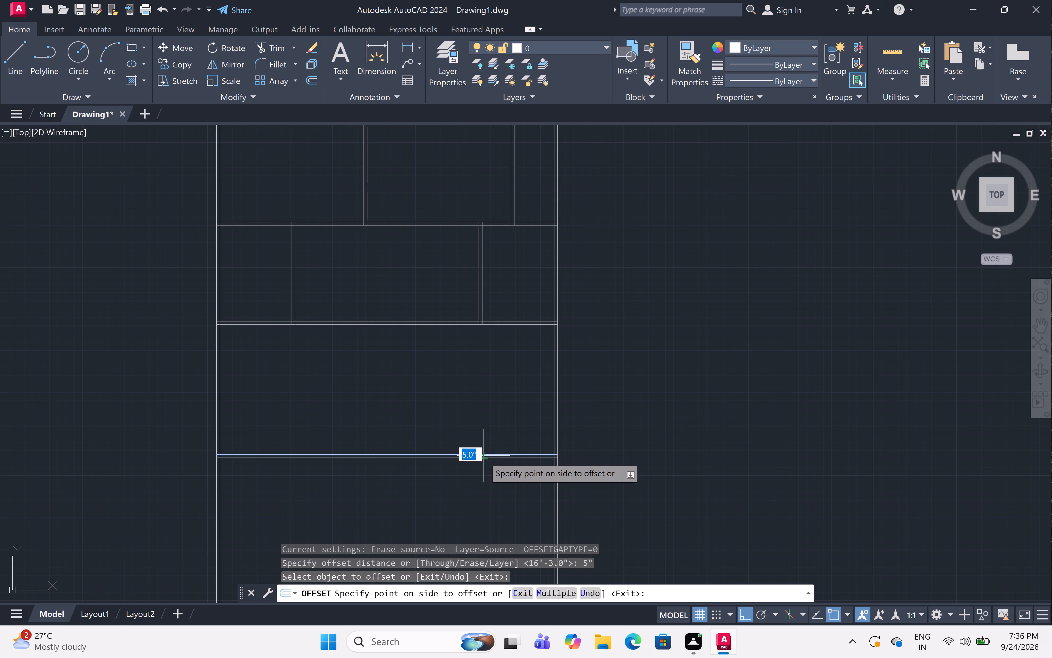
pyautogui.click(482, 489)
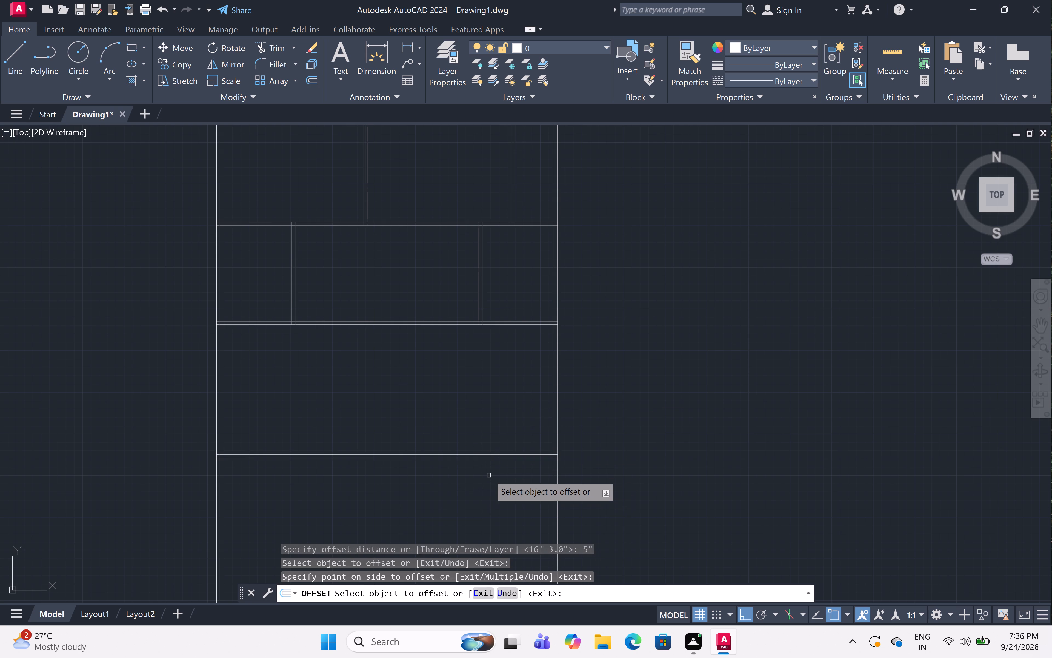
pyautogui.moveTo(486, 478); pyautogui.dragTo(489, 456, button='middle')
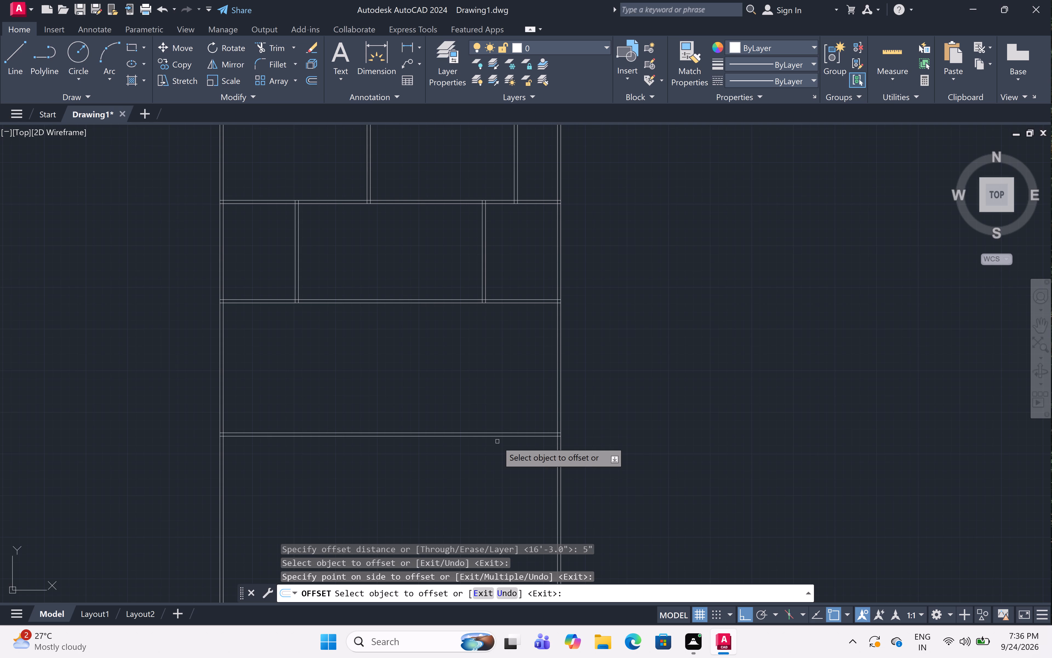
pyautogui.press('Escape')
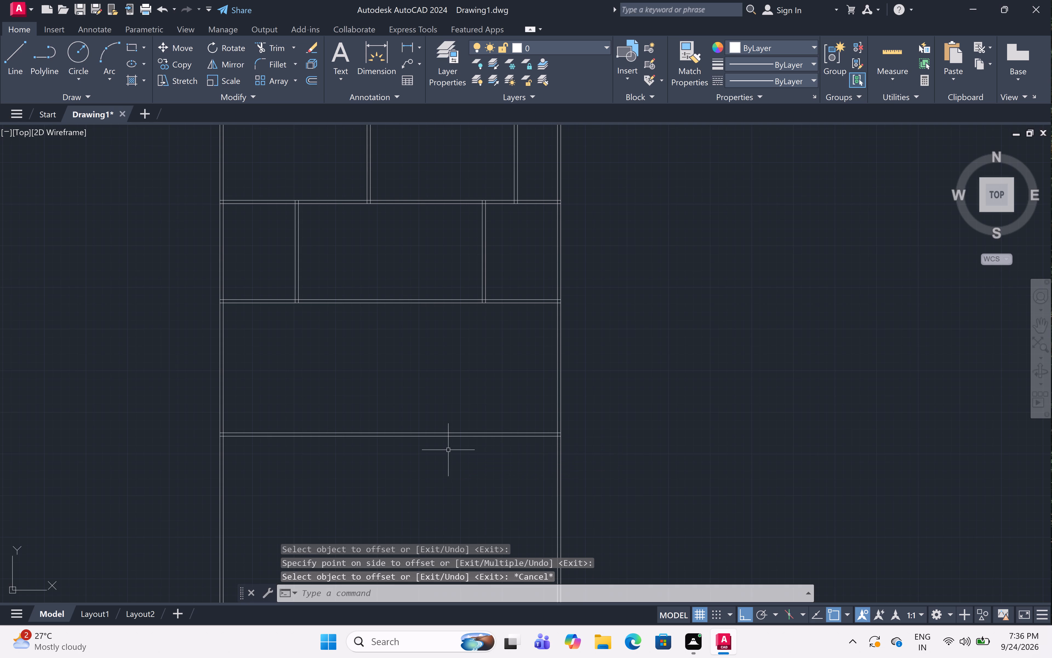
# Trim both outer walls' lines below the fourth room row's bottom wall.
pyautogui.write('tr')
pyautogui.press('space')
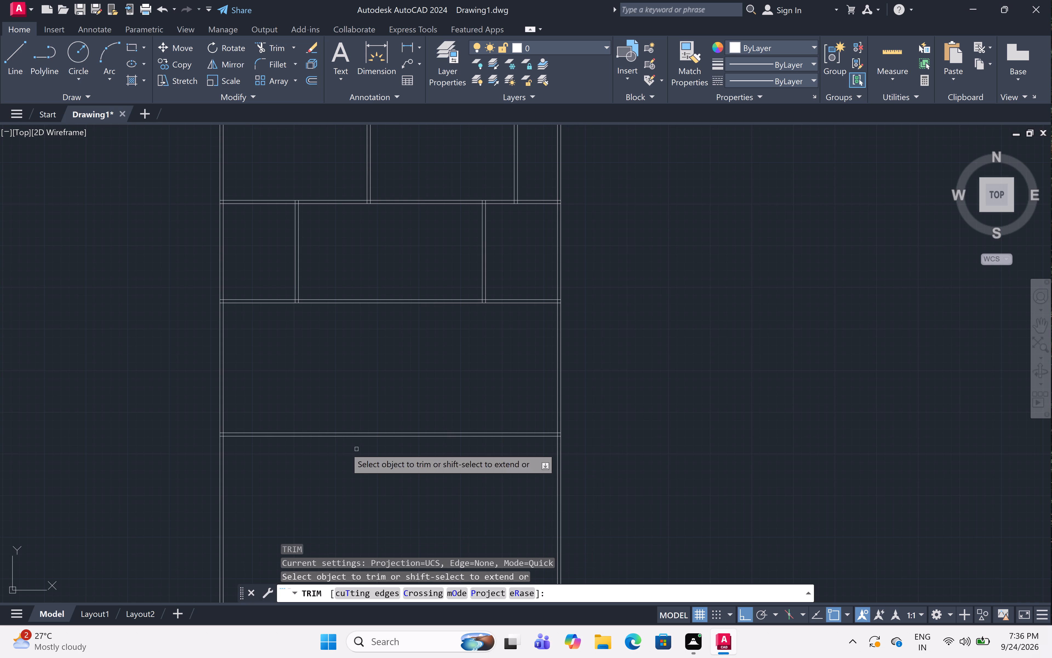
pyautogui.click(149, 470)
pyautogui.click(695, 479)
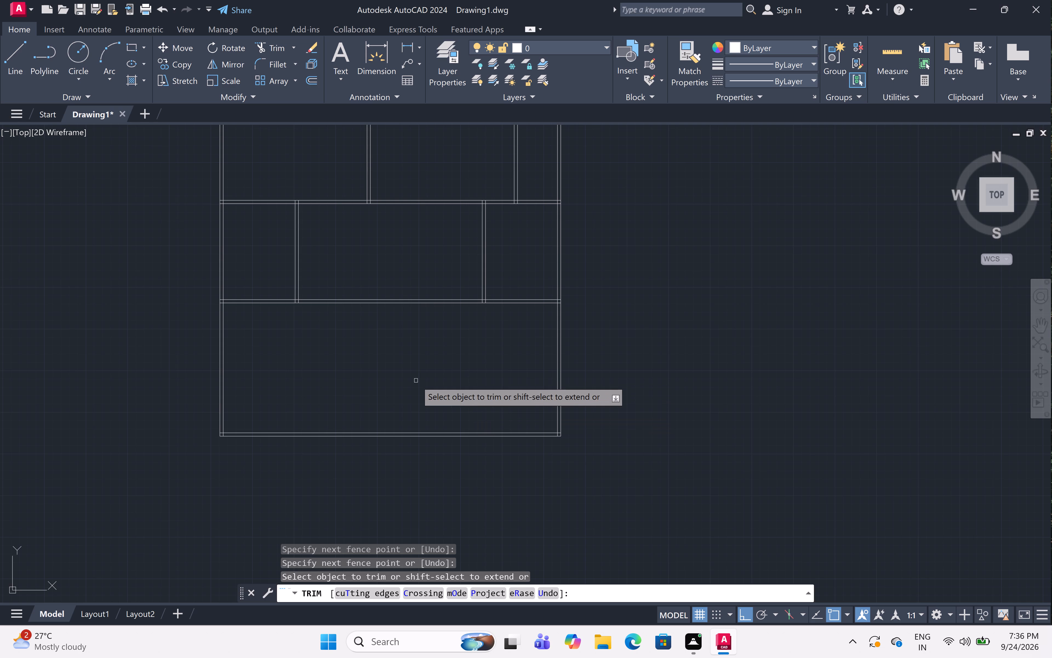
pyautogui.press('Escape')
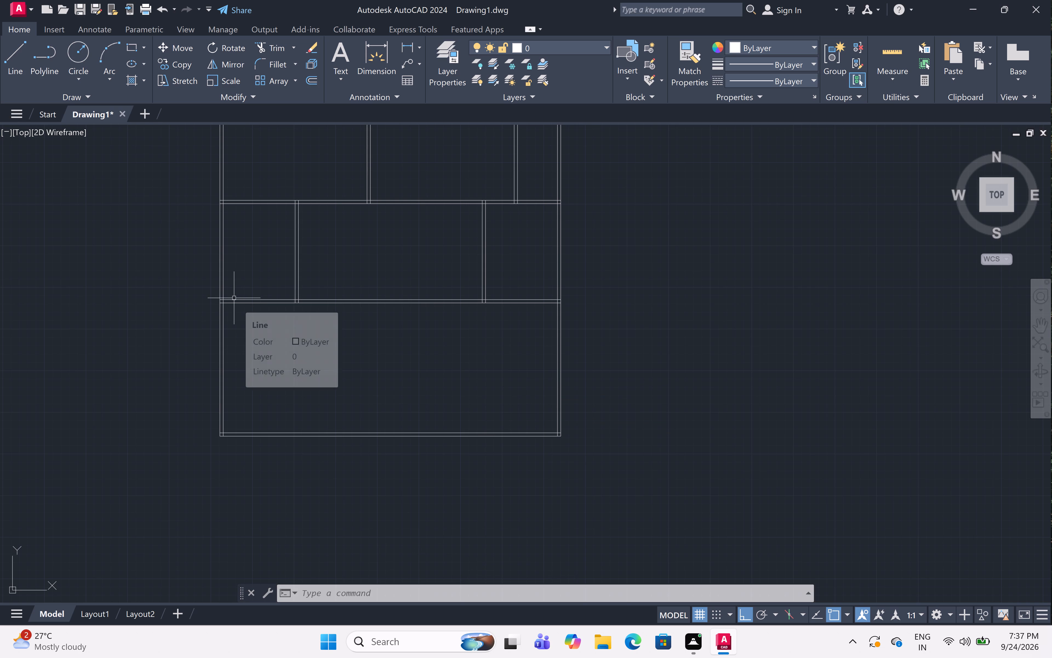
# Draw a line across the left outer wall below the third room row, continuing about 16'3" down the wall's middle to the bottom wall.
pyautogui.scroll(5, 223, 305)
pyautogui.scroll(-2, 237, 294)
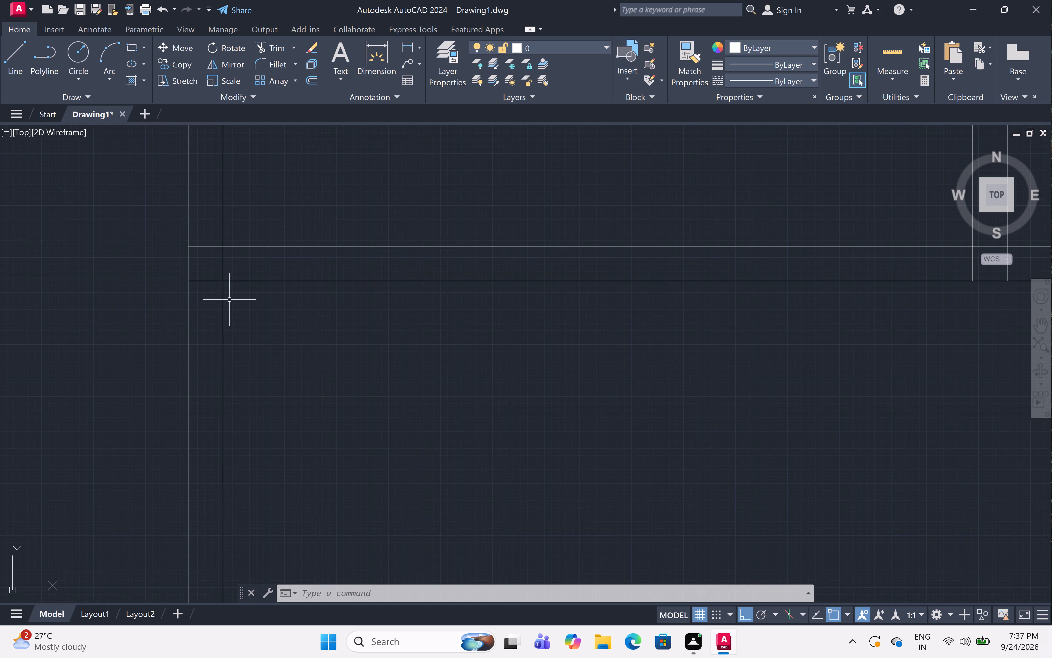
pyautogui.write('l')
pyautogui.press('space')
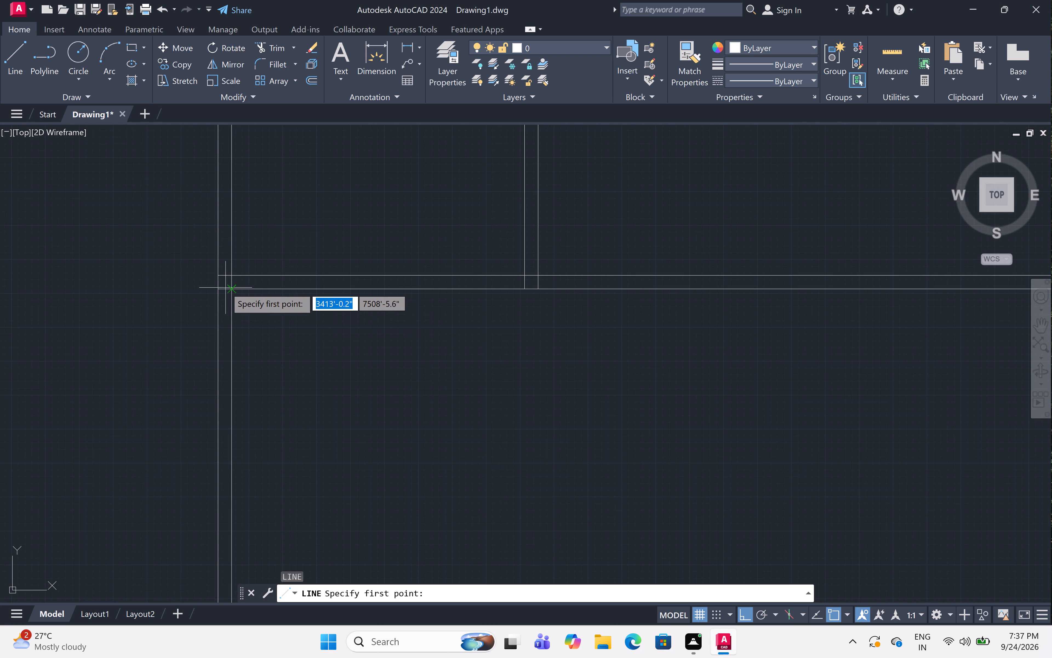
pyautogui.doubleClick(232, 290)
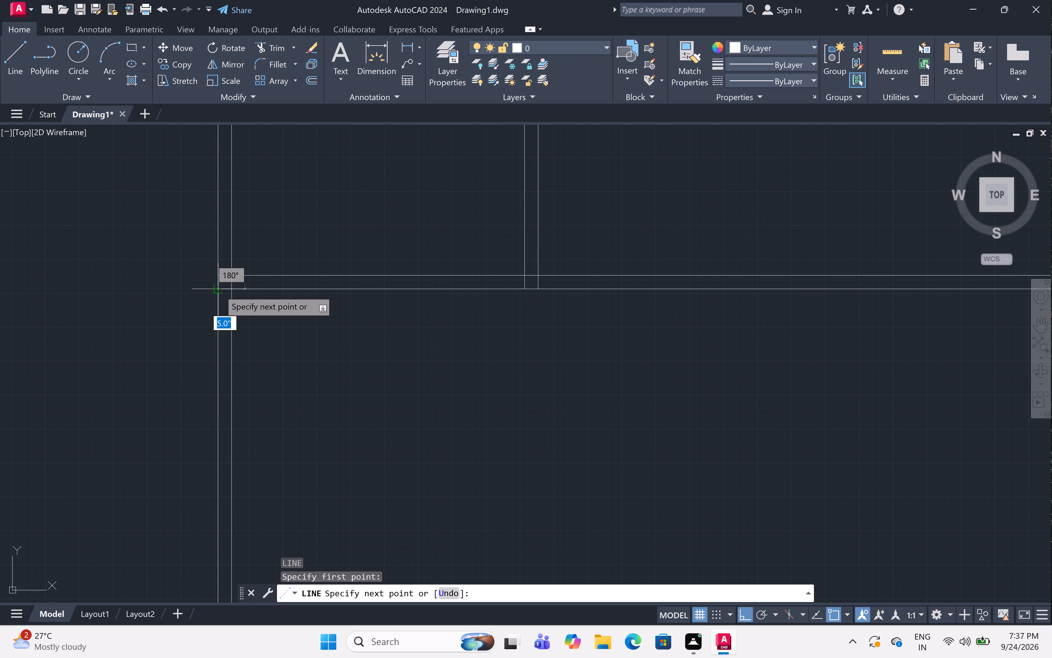
pyautogui.click(219, 290)
pyautogui.click(229, 290)
pyautogui.scroll(-2, 221, 381)
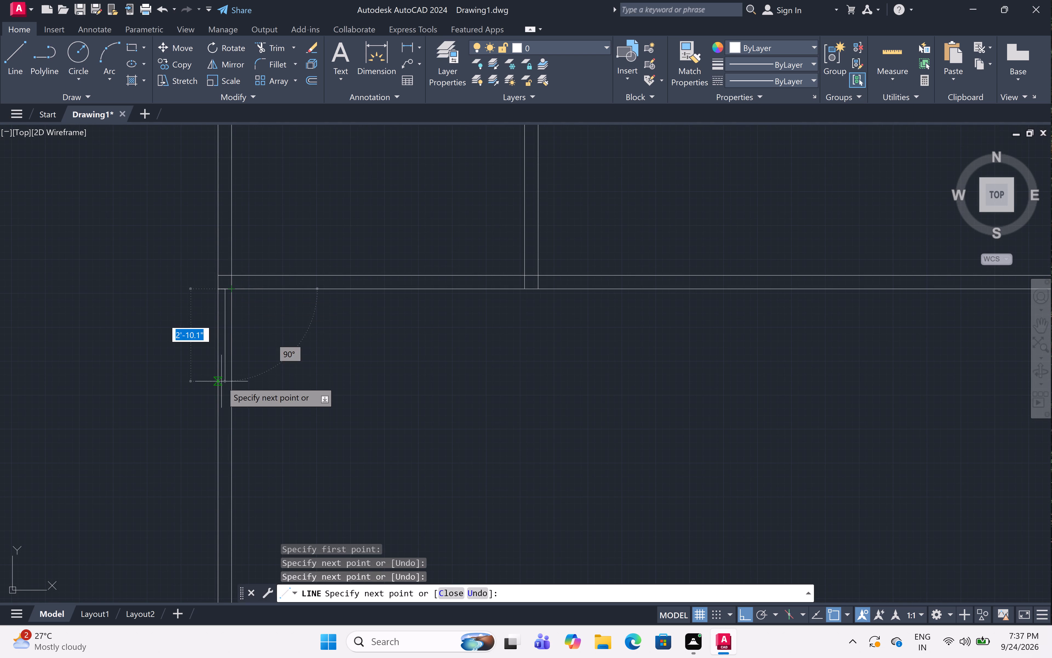
pyautogui.scroll(-3, 221, 381)
pyautogui.scroll(5, 219, 407)
pyautogui.scroll(-2, 211, 500)
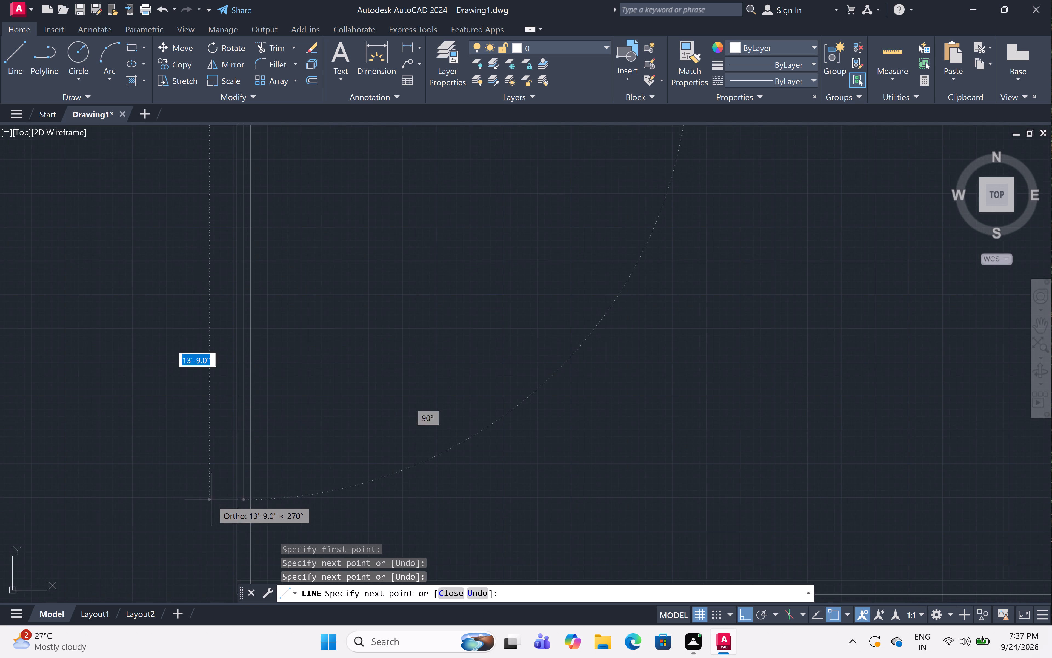
pyautogui.scroll(-1, 211, 500)
pyautogui.scroll(3, 215, 526)
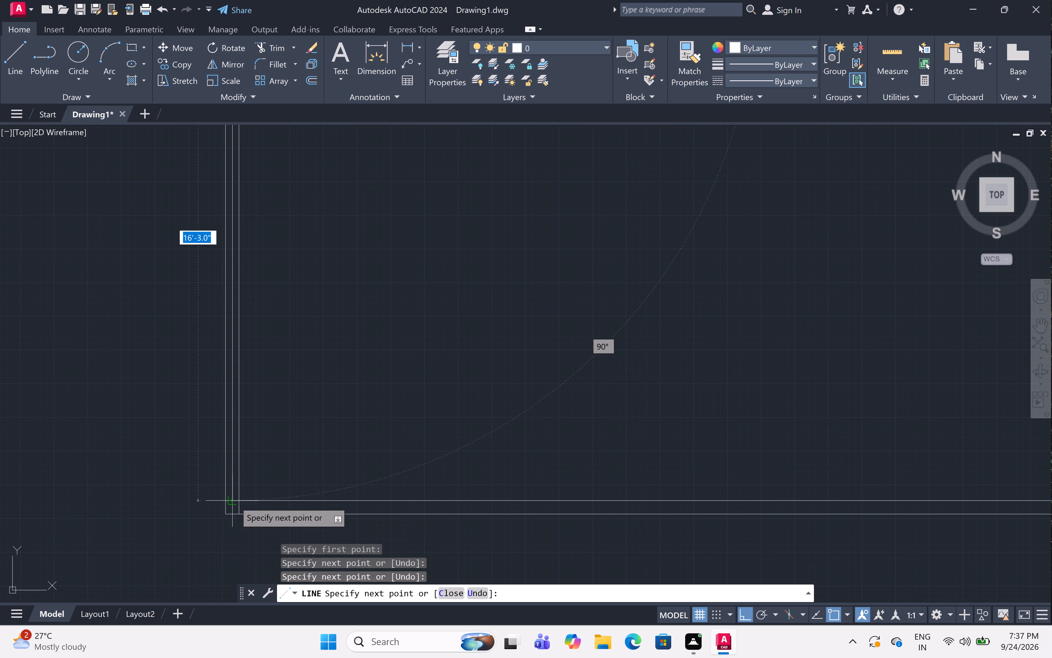
pyautogui.click(232, 510)
pyautogui.press('Escape')
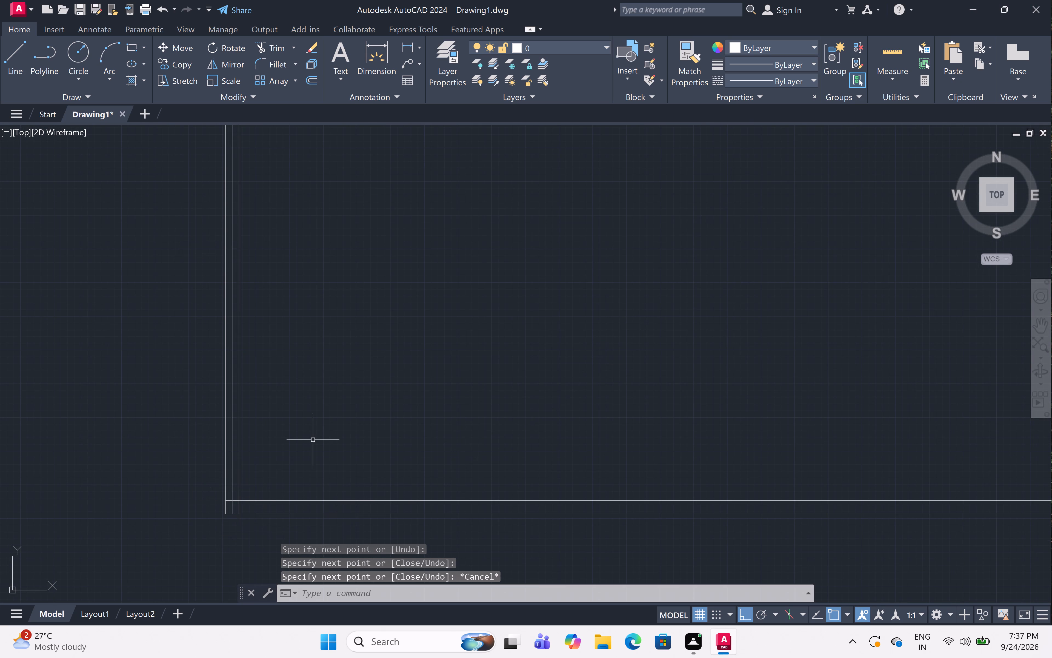
# Trim the left outer wall's inner line along the fourth room row.
pyautogui.write('tr')
pyautogui.press('space')
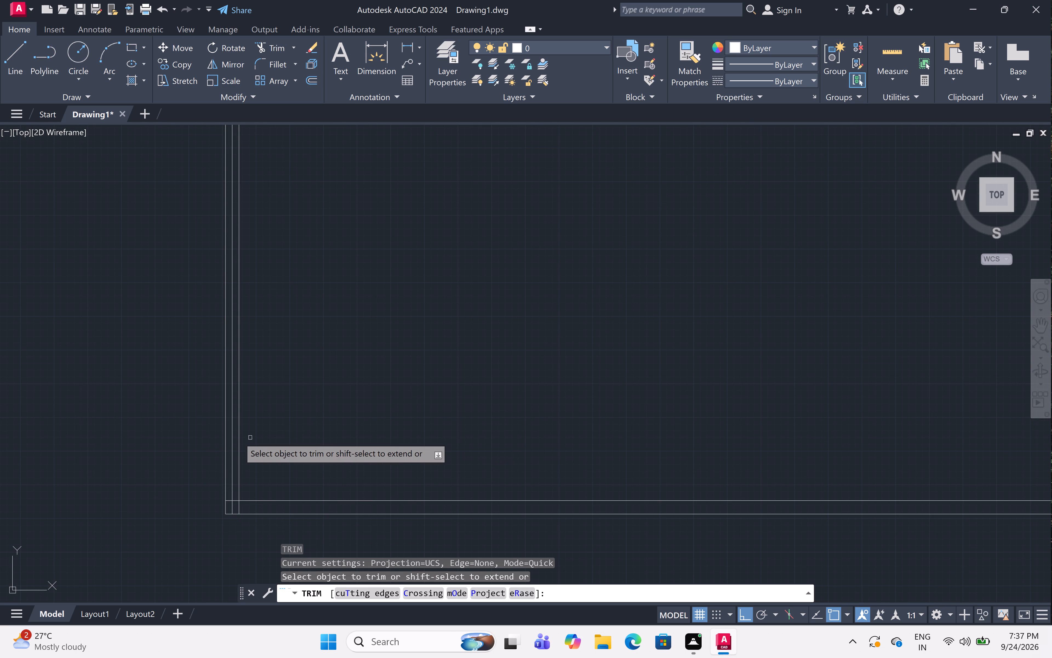
pyautogui.scroll(-2, 238, 436)
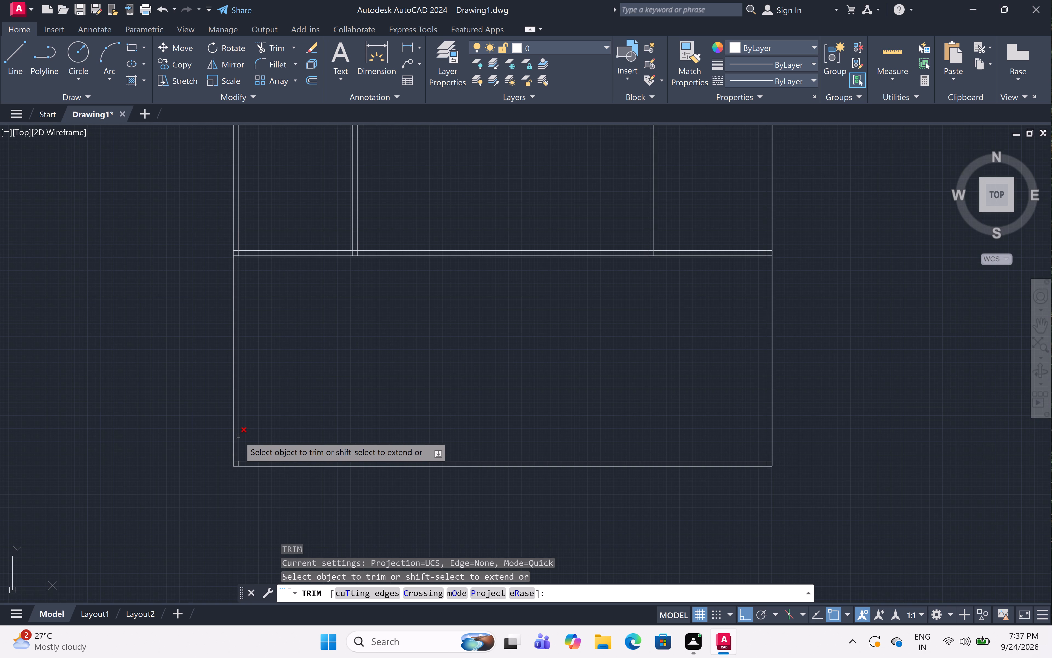
pyautogui.click(238, 436)
pyautogui.scroll(-3, 277, 415)
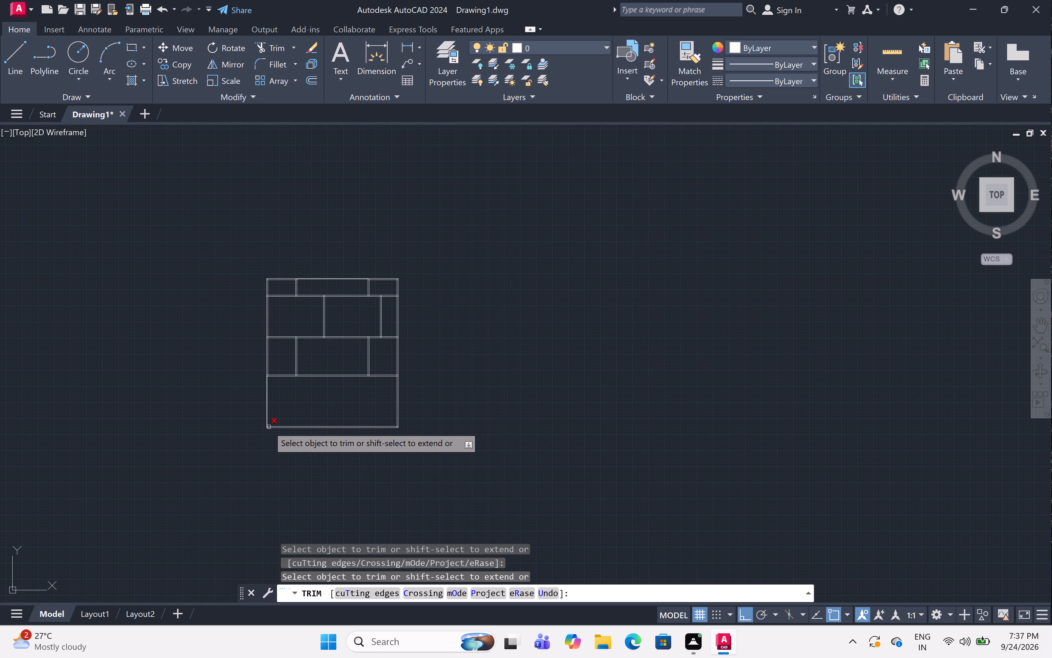
pyautogui.scroll(8, 269, 427)
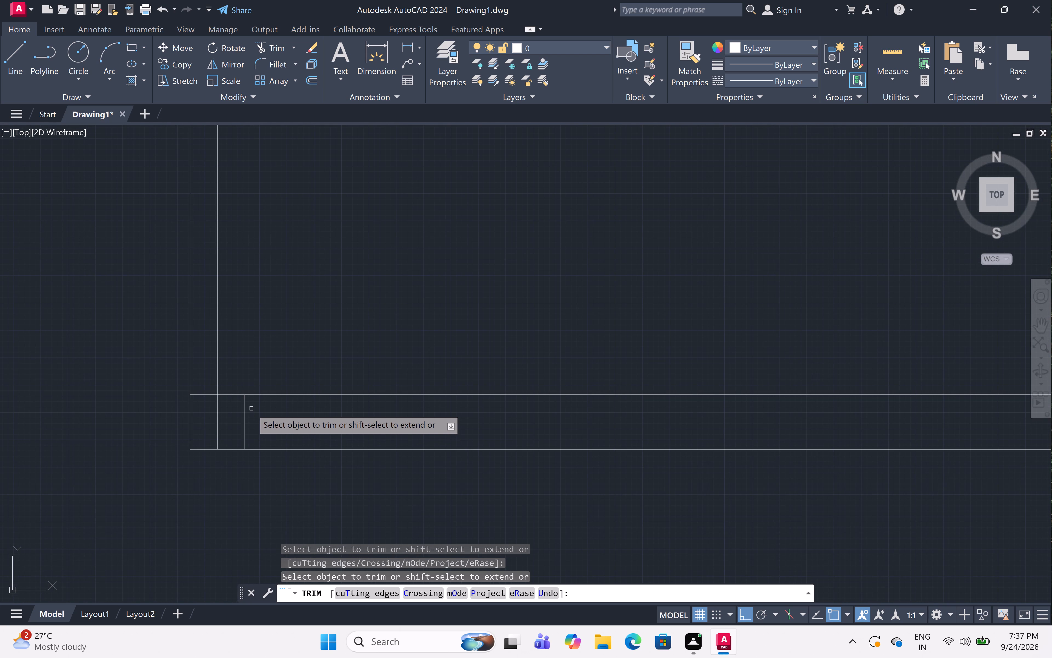
pyautogui.press('Escape')
# Draw a stepped outline at the plan's lower-left corner: about 6.3" up, 4.9" across, 6.4" down, 4.5" across, and down to the outer line.
pyautogui.write('l')
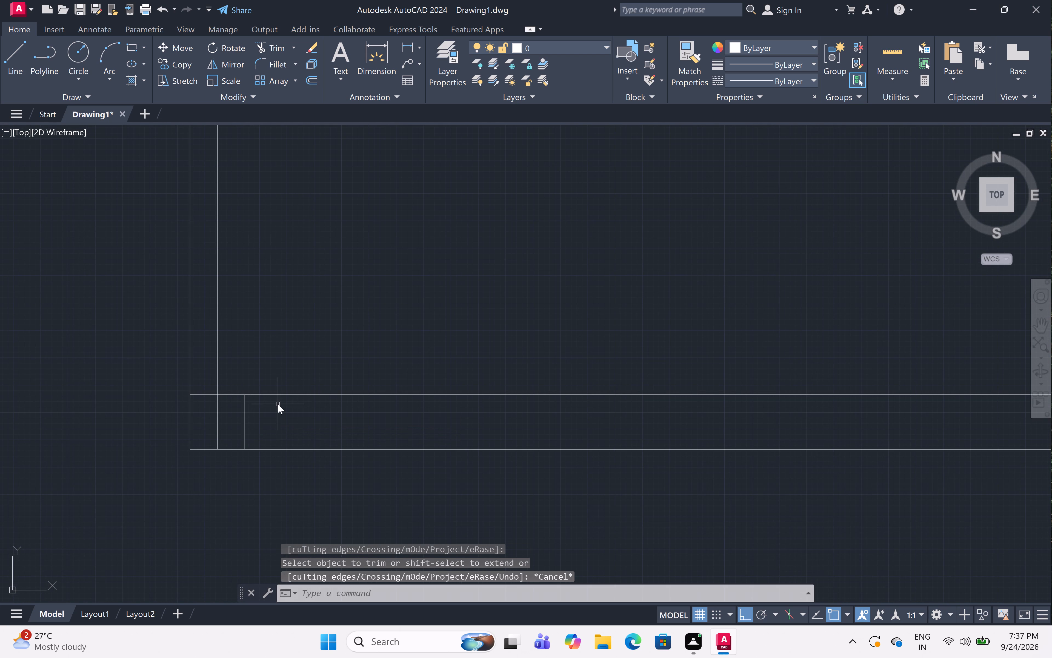
pyautogui.press('space')
pyautogui.click(194, 392)
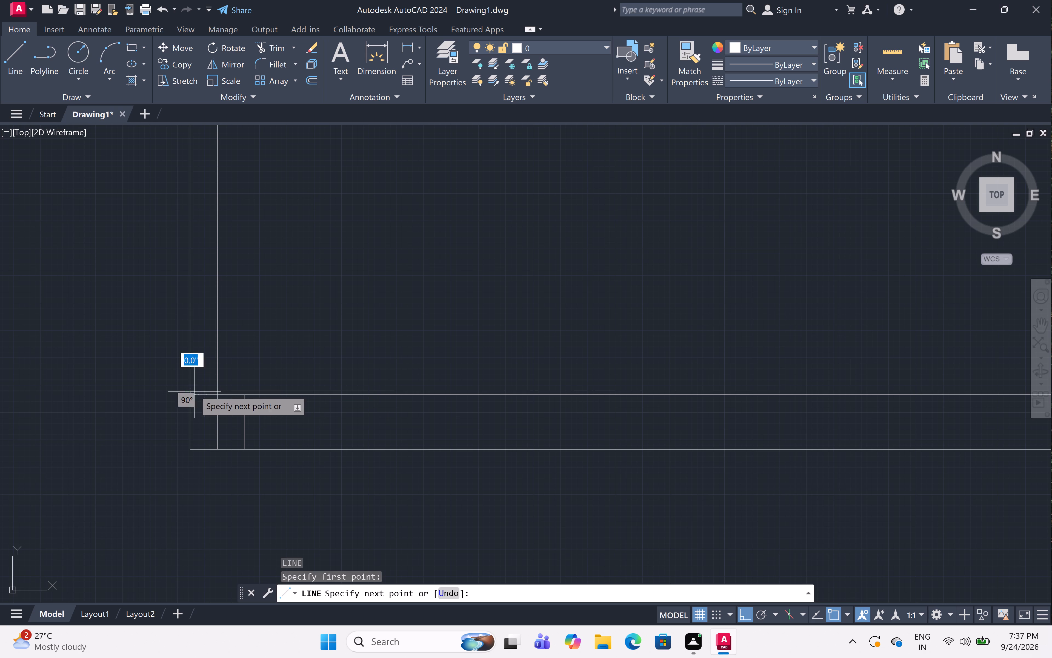
pyautogui.click(197, 325)
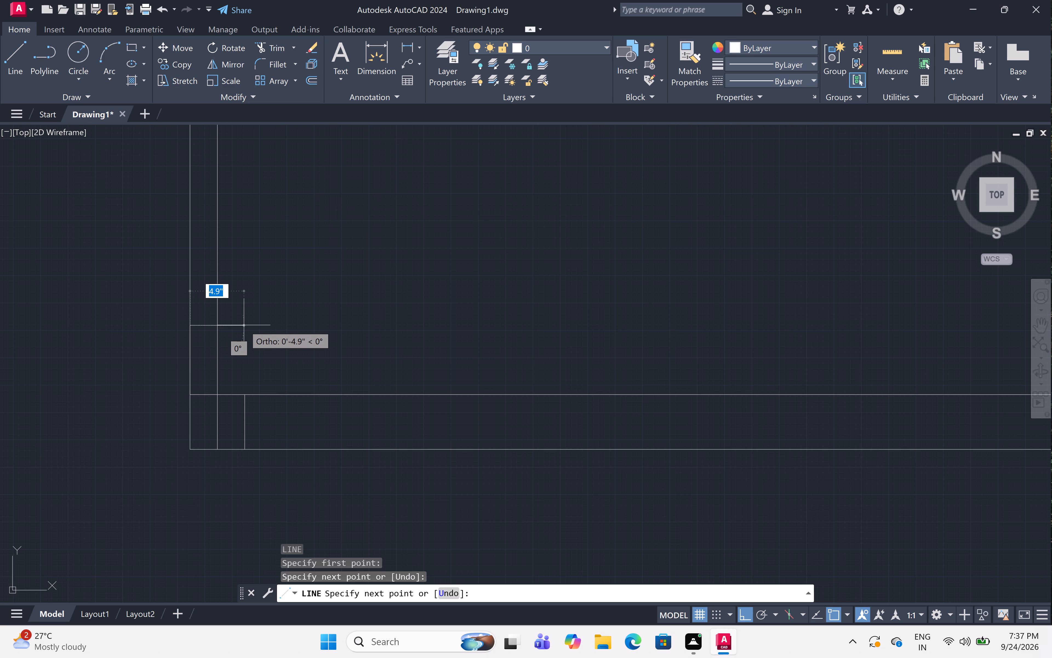
pyautogui.click(245, 325)
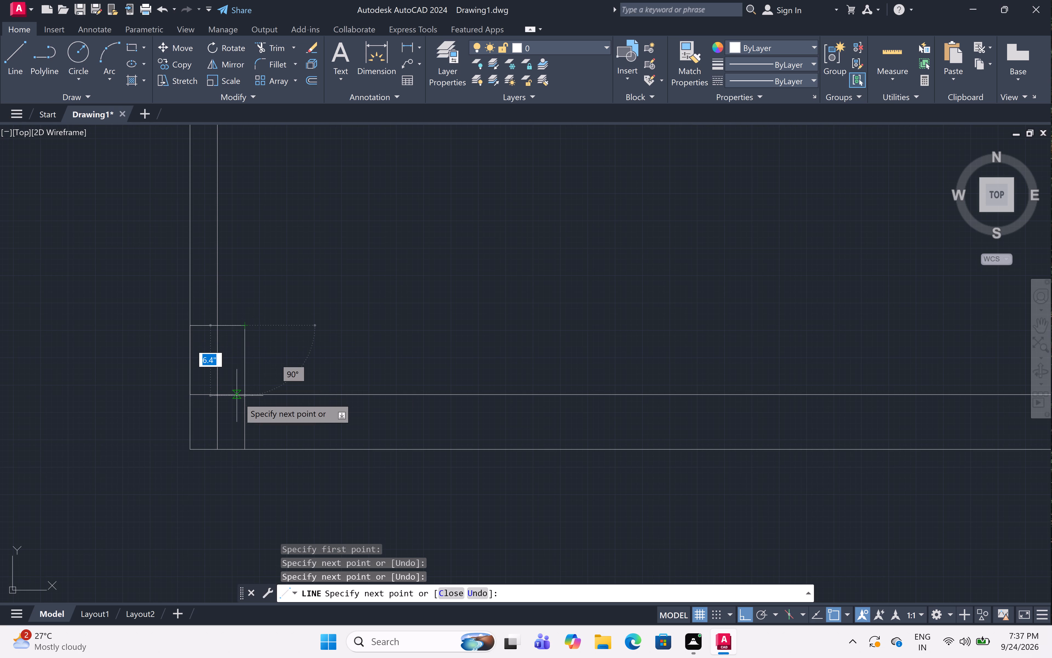
pyautogui.click(245, 393)
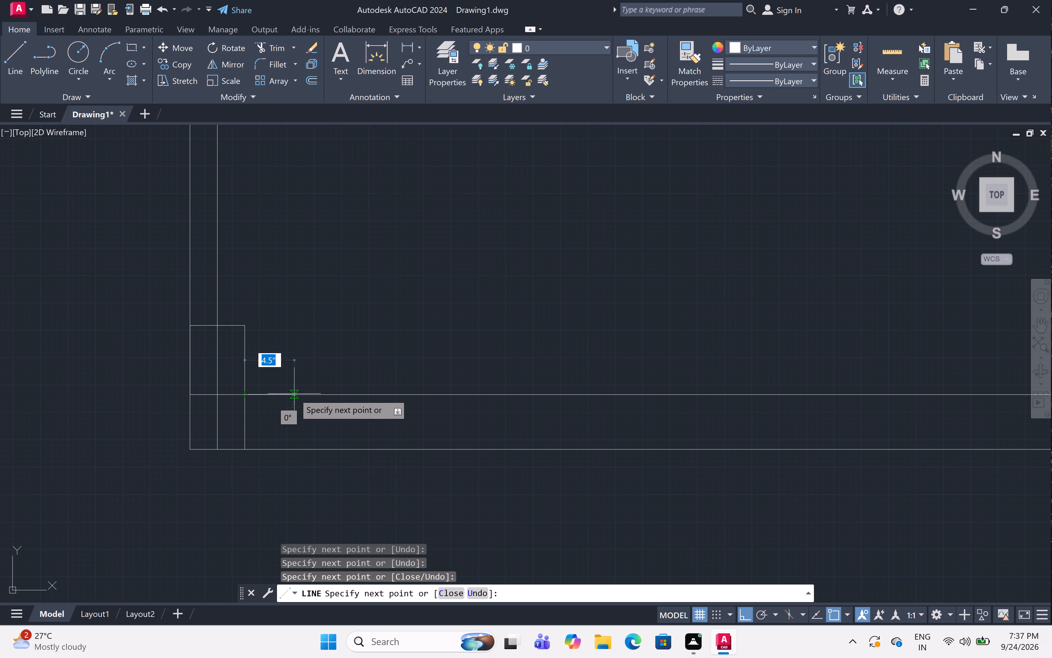
pyautogui.click(294, 394)
pyautogui.click(296, 448)
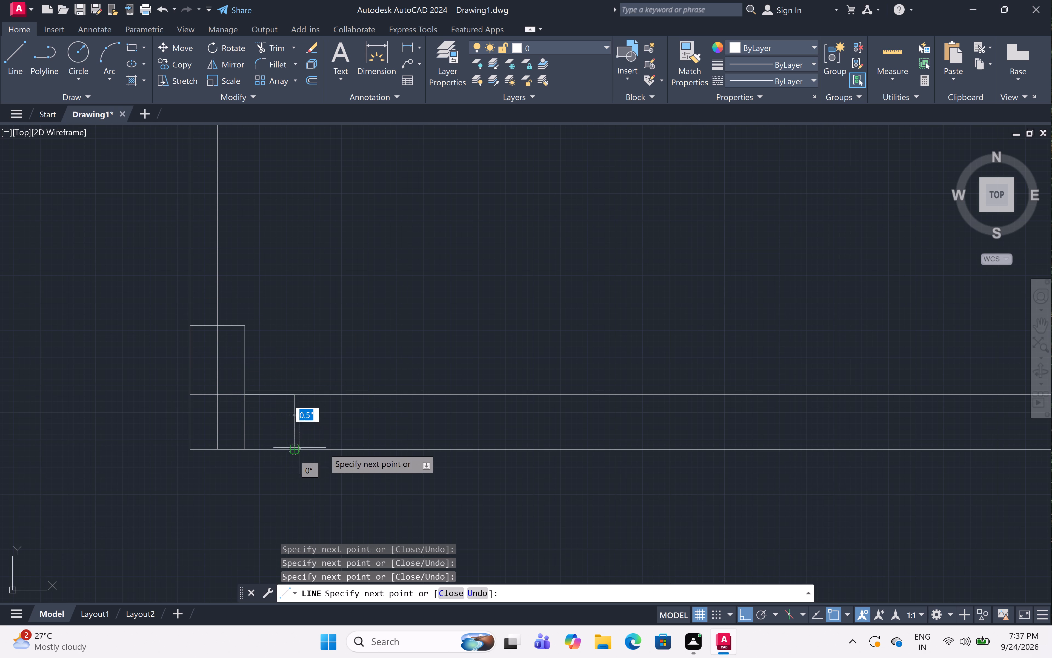
pyautogui.press('Escape')
# Trim the leftover wall lines inside the stepped outline at the plan's lower-left corner.
pyautogui.write('tr')
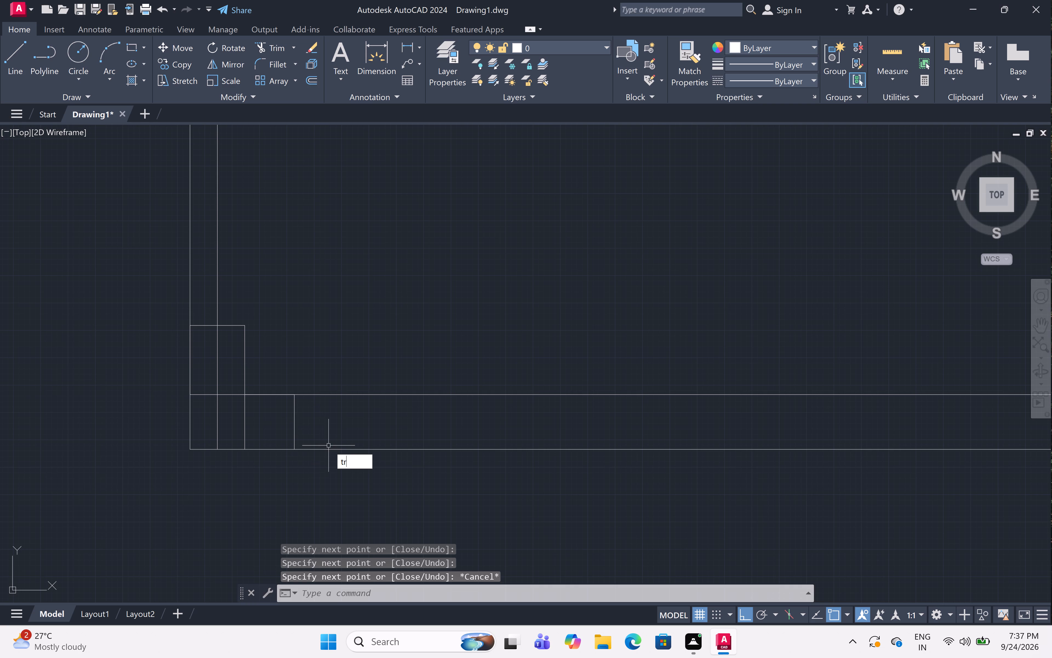
pyautogui.press('space')
pyautogui.click(218, 373)
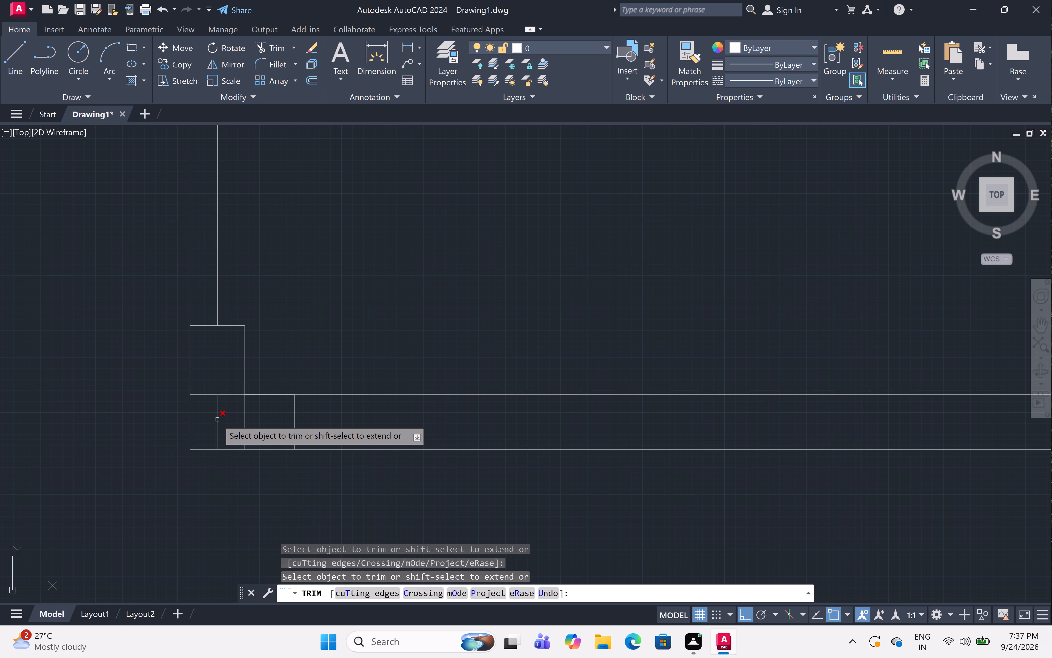
pyautogui.moveTo(211, 421); pyautogui.dragTo(215, 422)
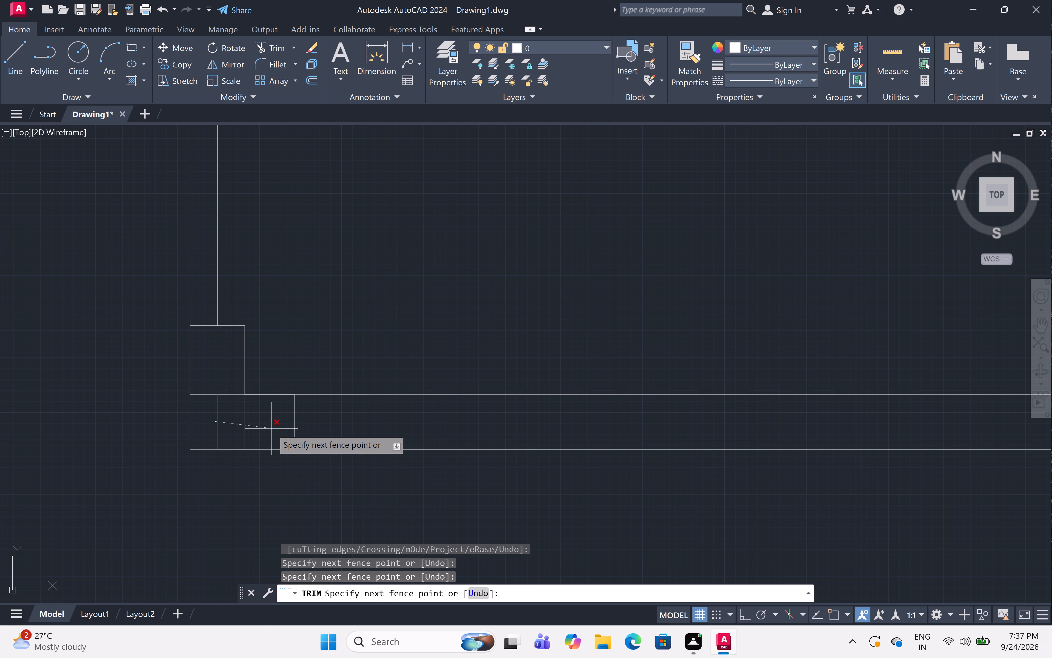
pyautogui.click(281, 425)
pyautogui.scroll(-2, 311, 406)
pyautogui.scroll(-1, 485, 376)
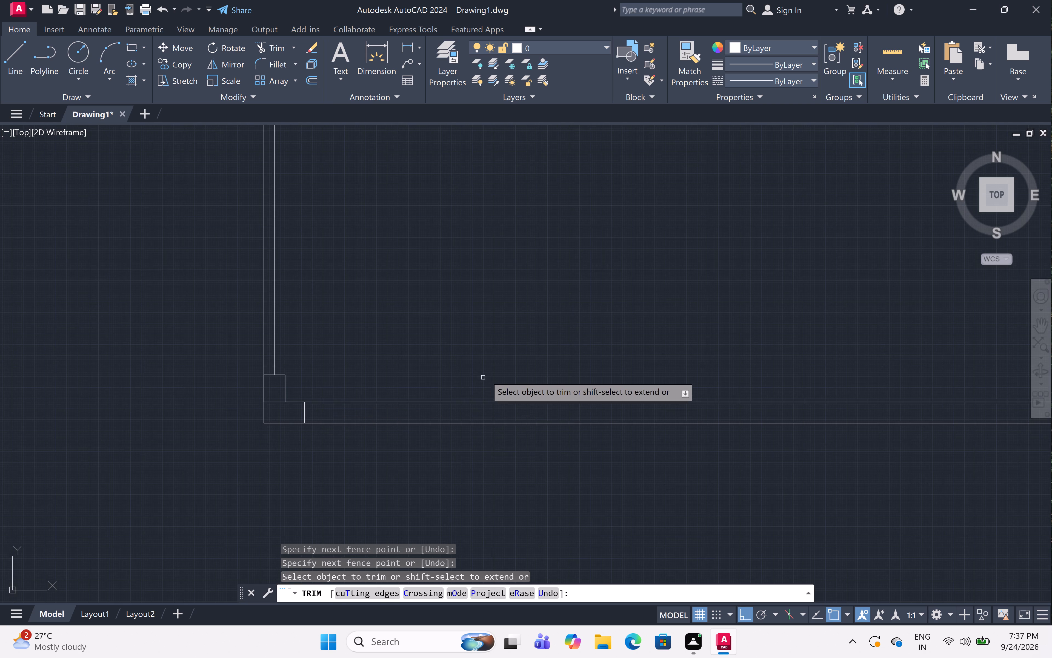
pyautogui.scroll(-1, 485, 376)
pyautogui.moveTo(636, 360); pyautogui.dragTo(451, 420, button='middle')
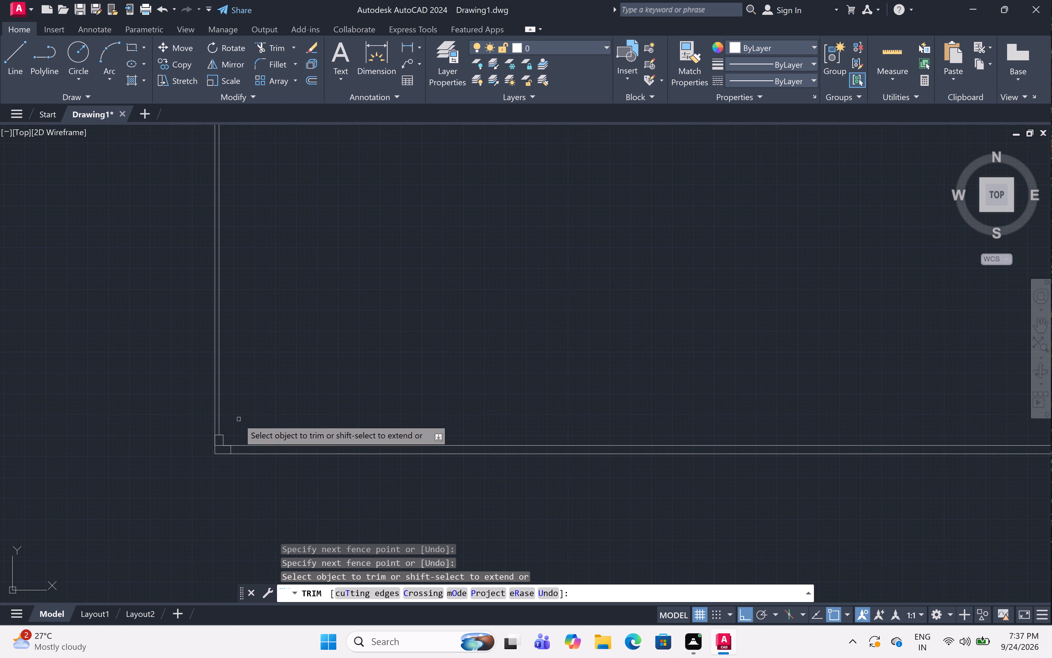
pyautogui.scroll(4, 217, 443)
pyautogui.click(217, 444)
pyautogui.click(222, 473)
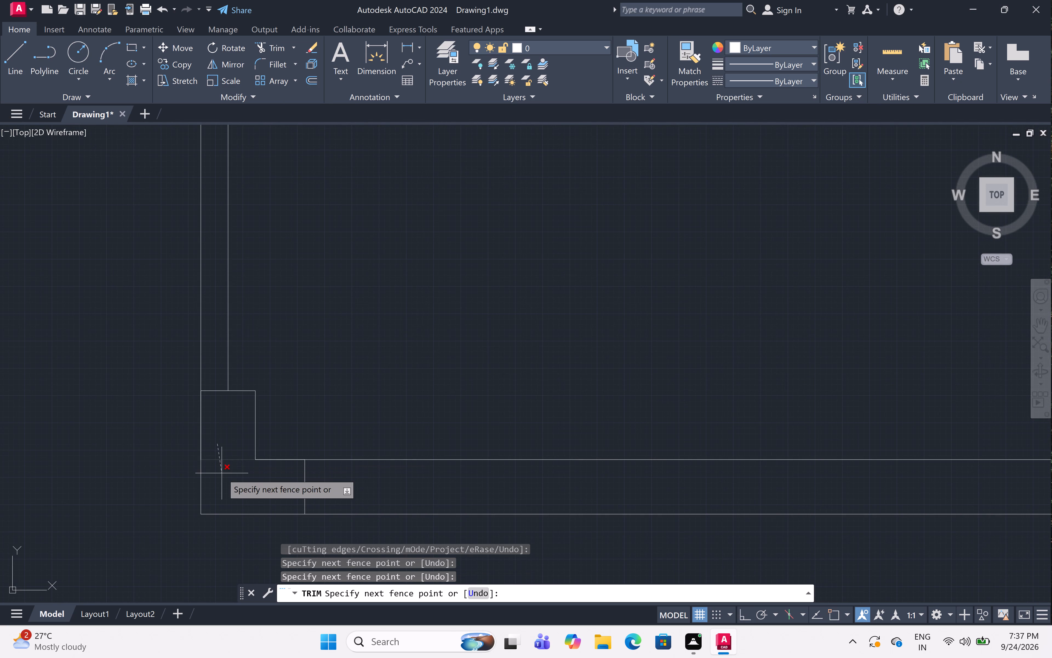
pyautogui.scroll(-6, 221, 464)
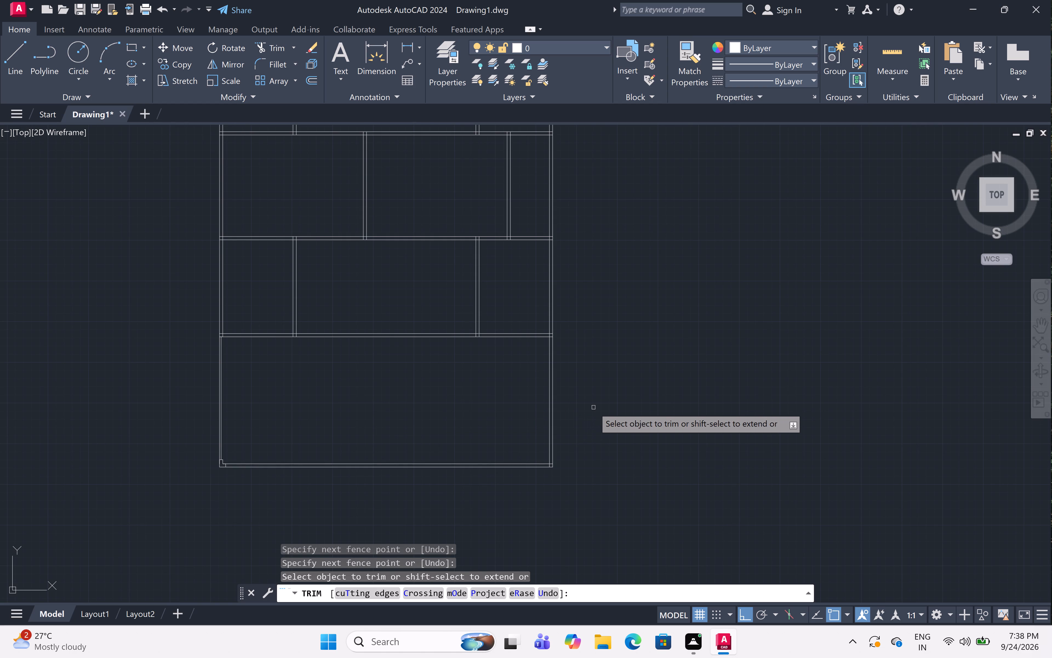
pyautogui.press('Escape')
# Offset the right outer wall's inner line 16' to the left across the fourth room row.
pyautogui.write("off 16'")
pyautogui.press('space')
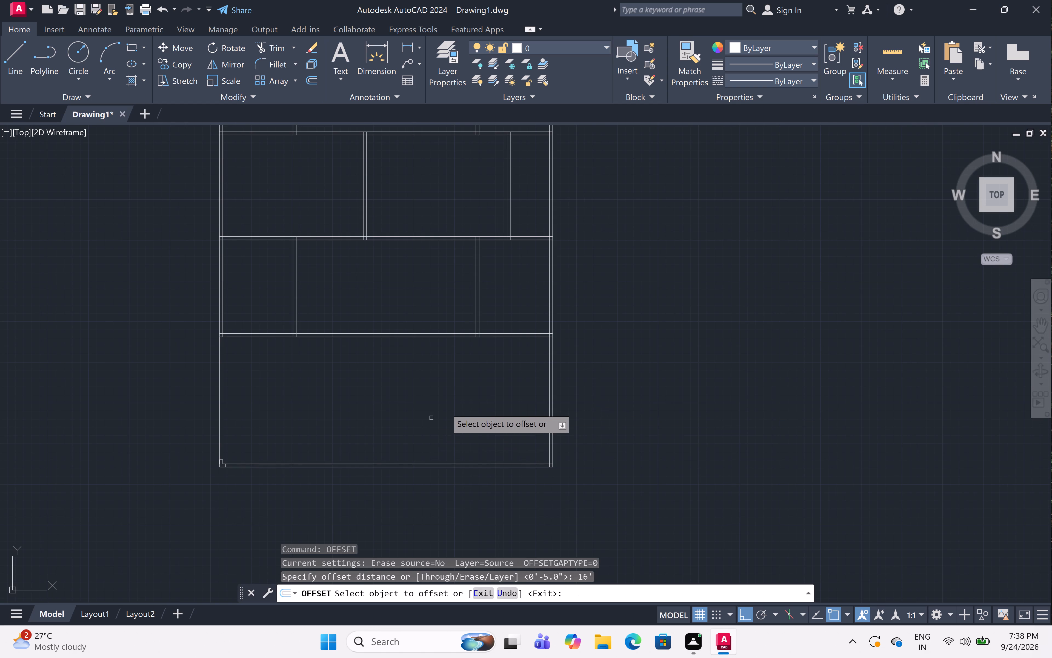
pyautogui.scroll(2, 462, 404)
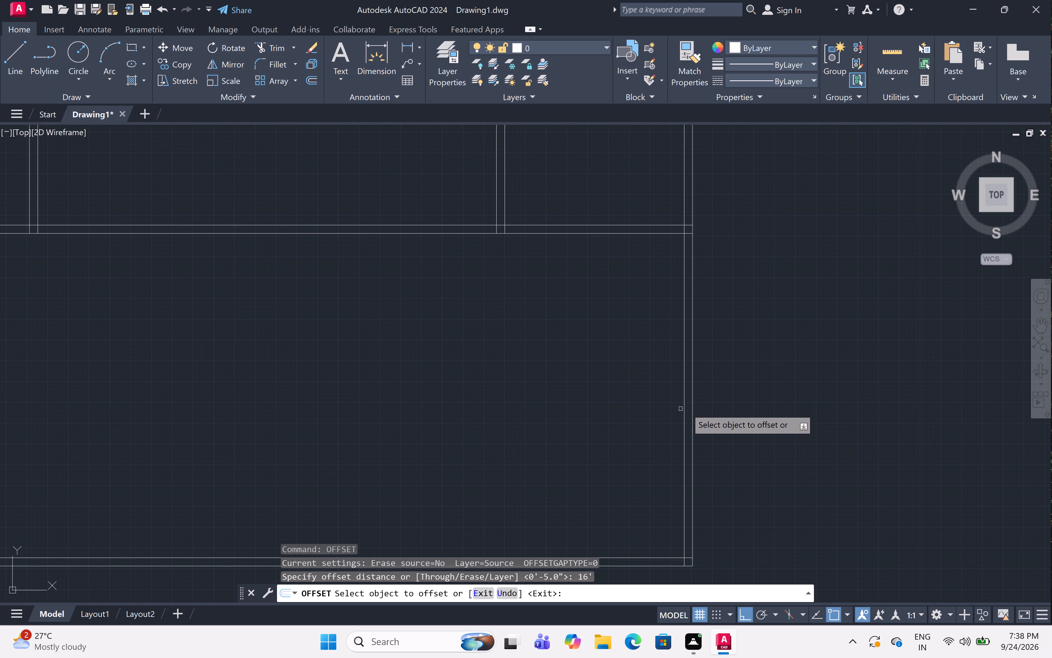
pyautogui.click(684, 407)
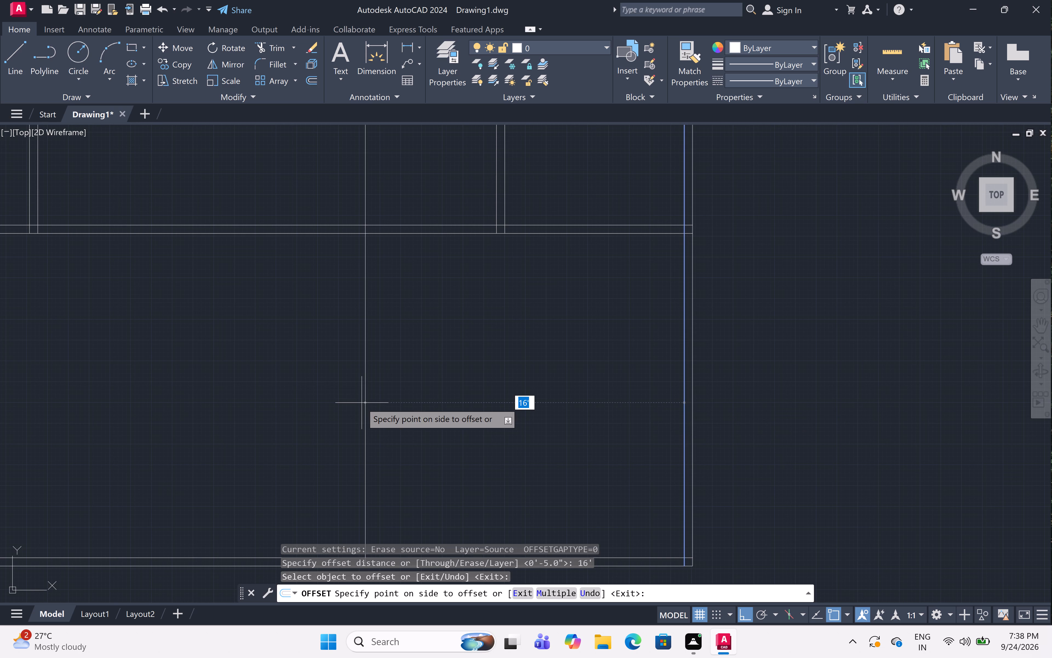
pyautogui.click(361, 402)
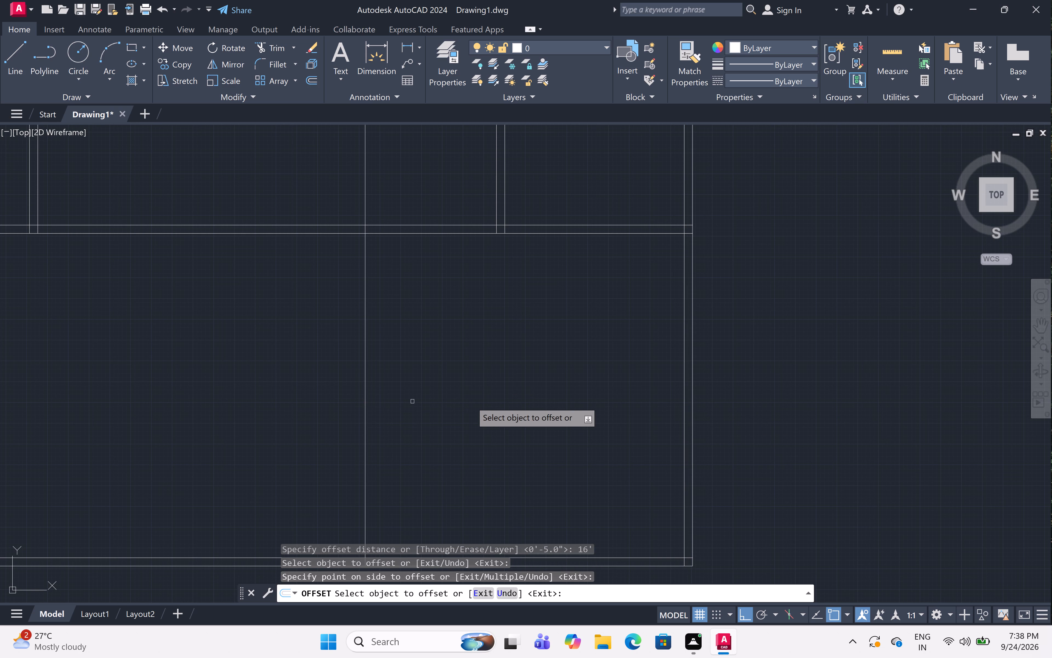
pyautogui.press('space')
# Offset the new vertical line 5" to the left to form the fourth room row's partition.
pyautogui.press('space')
pyautogui.press('5')
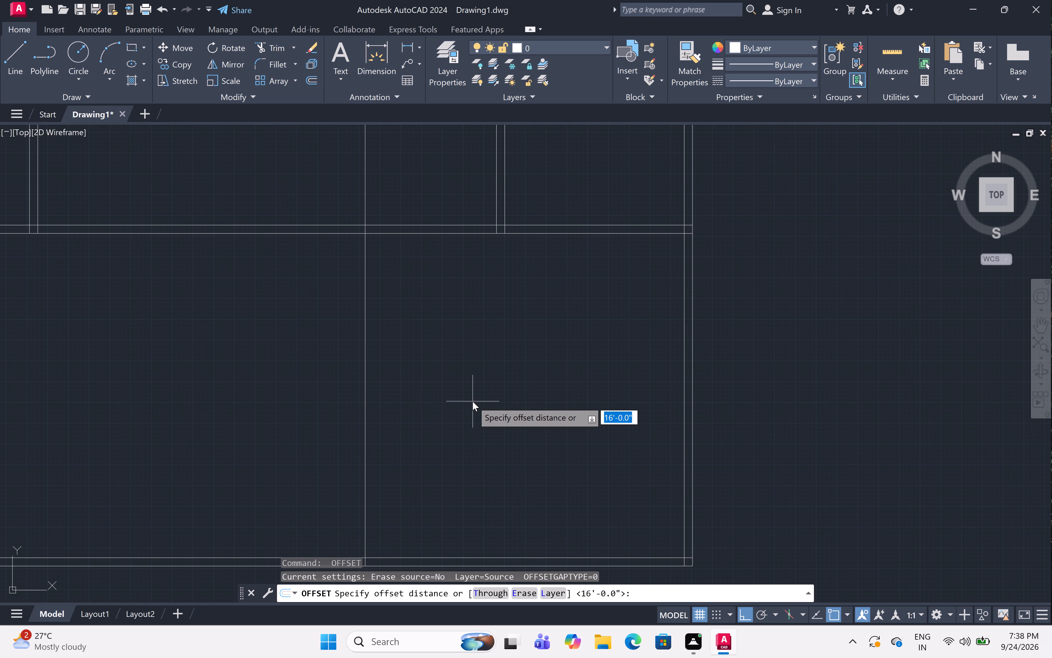
pyautogui.hotkey('shift', '"')
pyautogui.press('space')
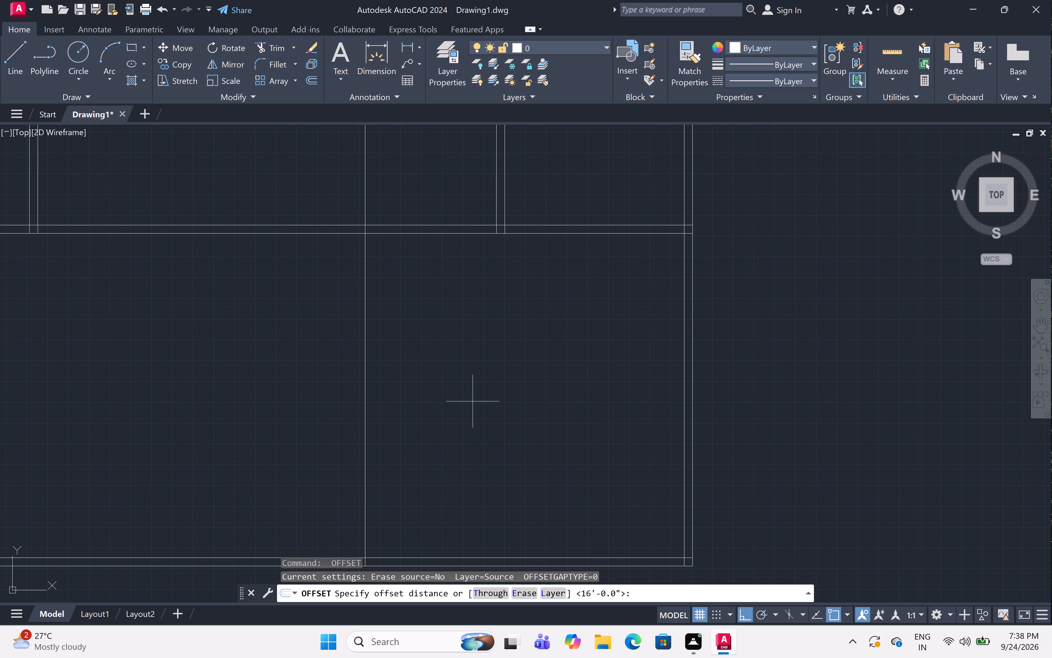
pyautogui.doubleClick(365, 407)
pyautogui.doubleClick(250, 403)
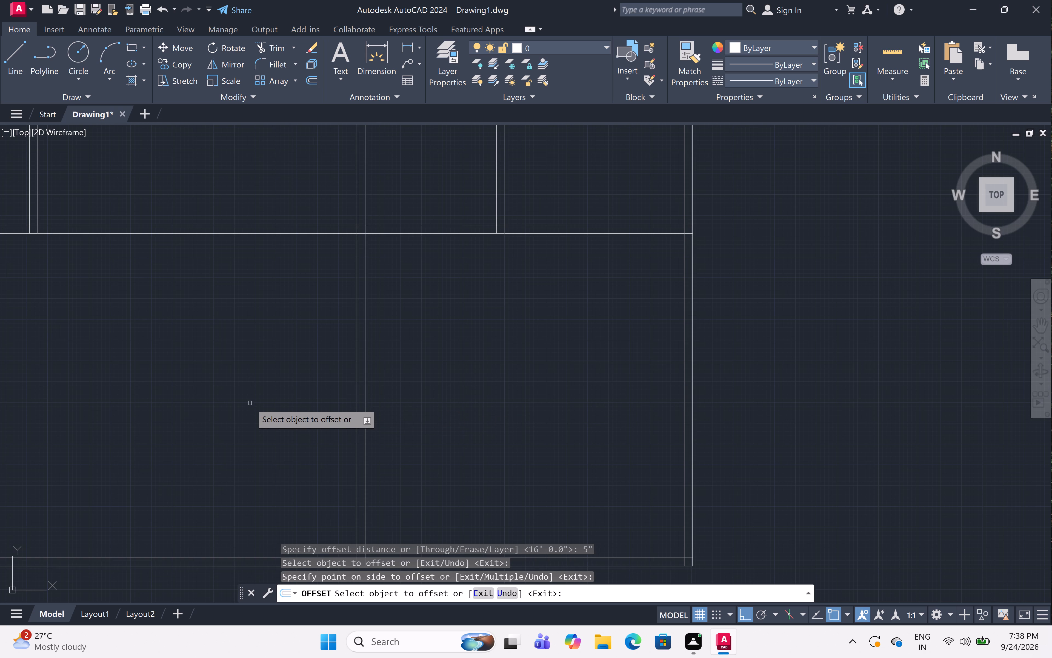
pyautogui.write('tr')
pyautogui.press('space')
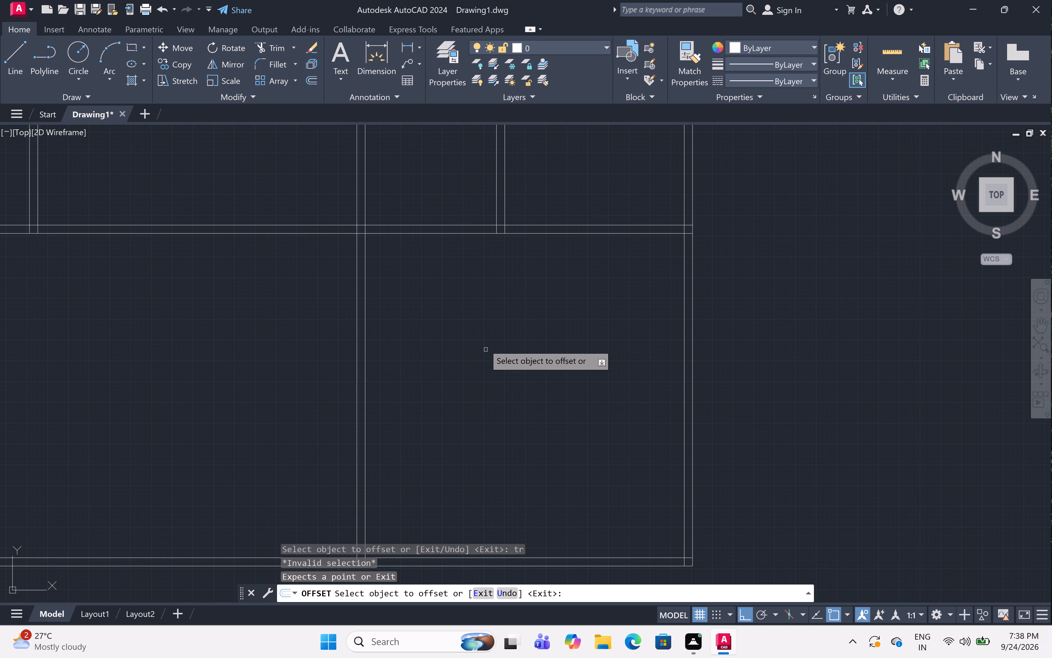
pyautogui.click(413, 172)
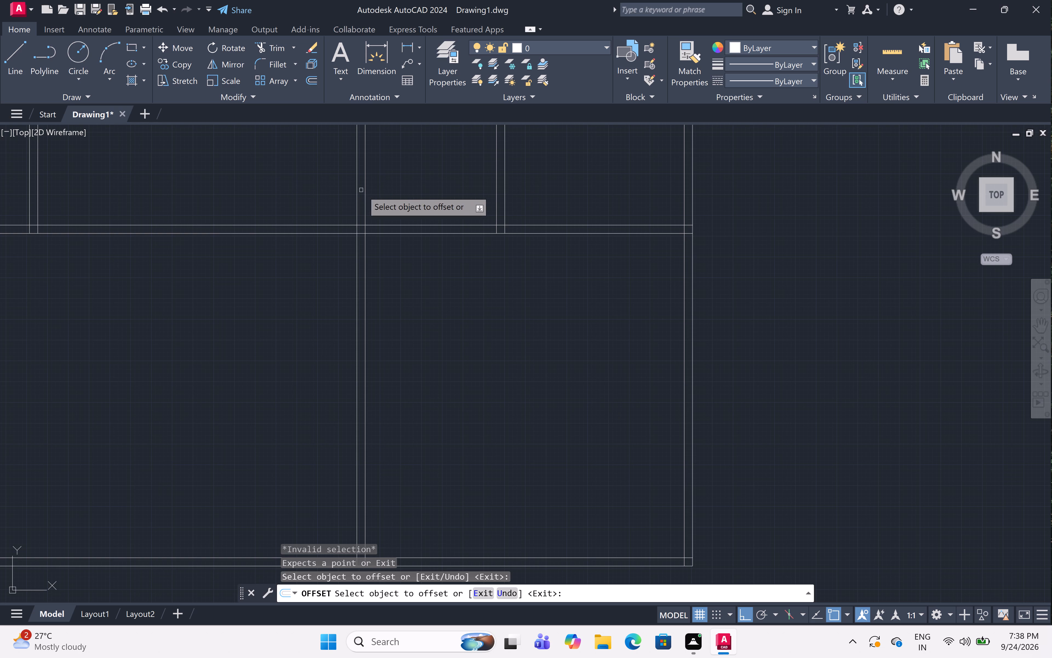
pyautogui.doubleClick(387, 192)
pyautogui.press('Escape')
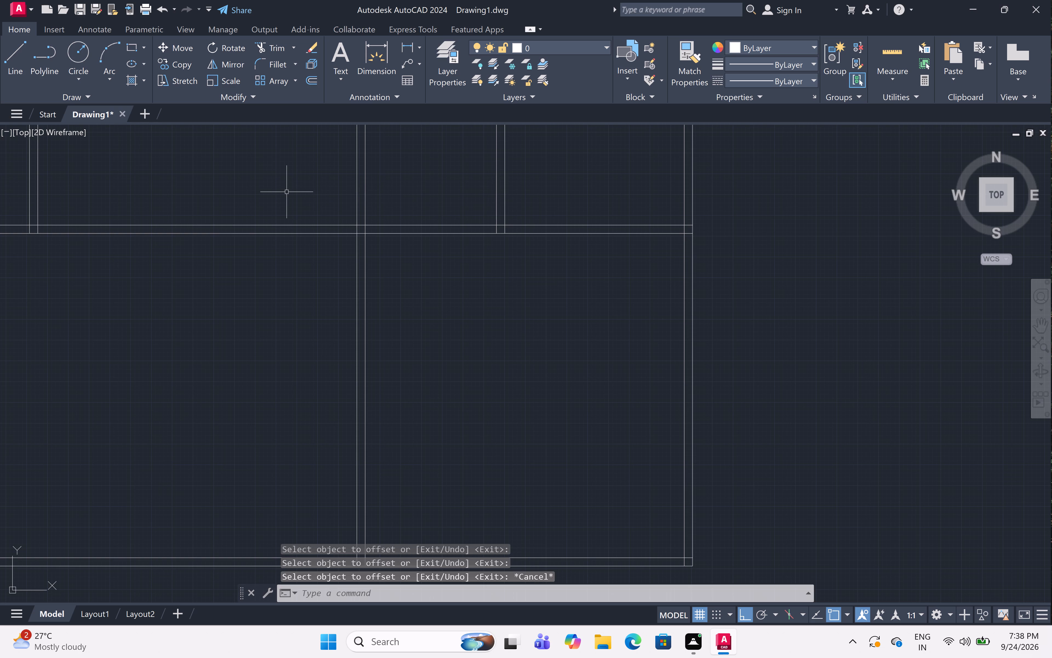
# Trim the 16' partition's two vertical lines above the fourth room row's upper wall.
pyautogui.write('tr')
pyautogui.press('space')
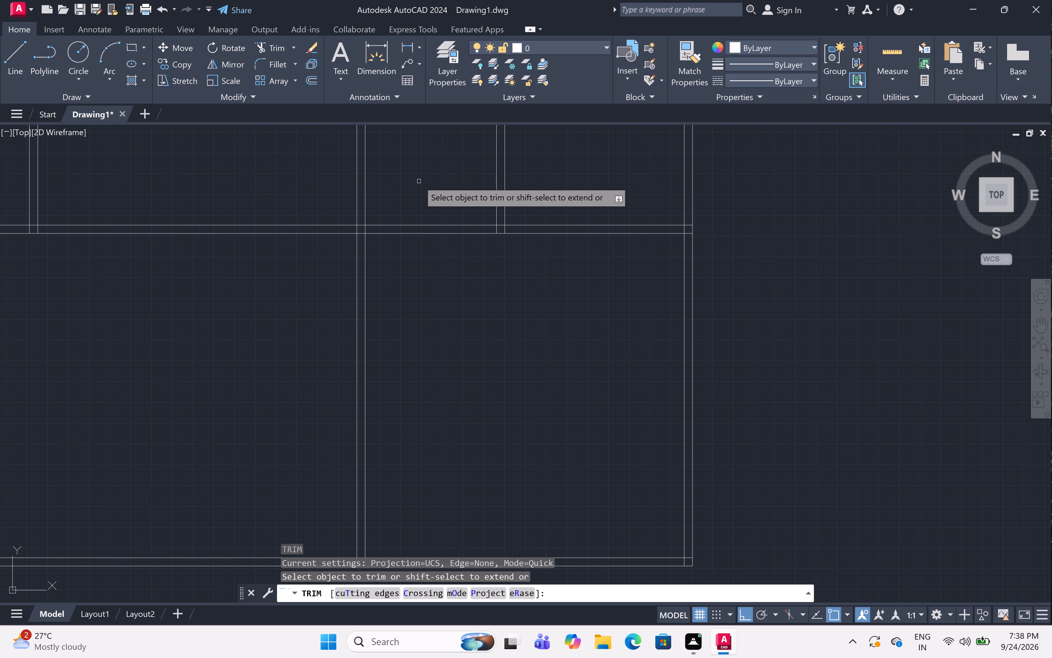
pyautogui.click(419, 181)
pyautogui.click(257, 187)
pyautogui.scroll(-4, 375, 183)
pyautogui.scroll(-1, 394, 207)
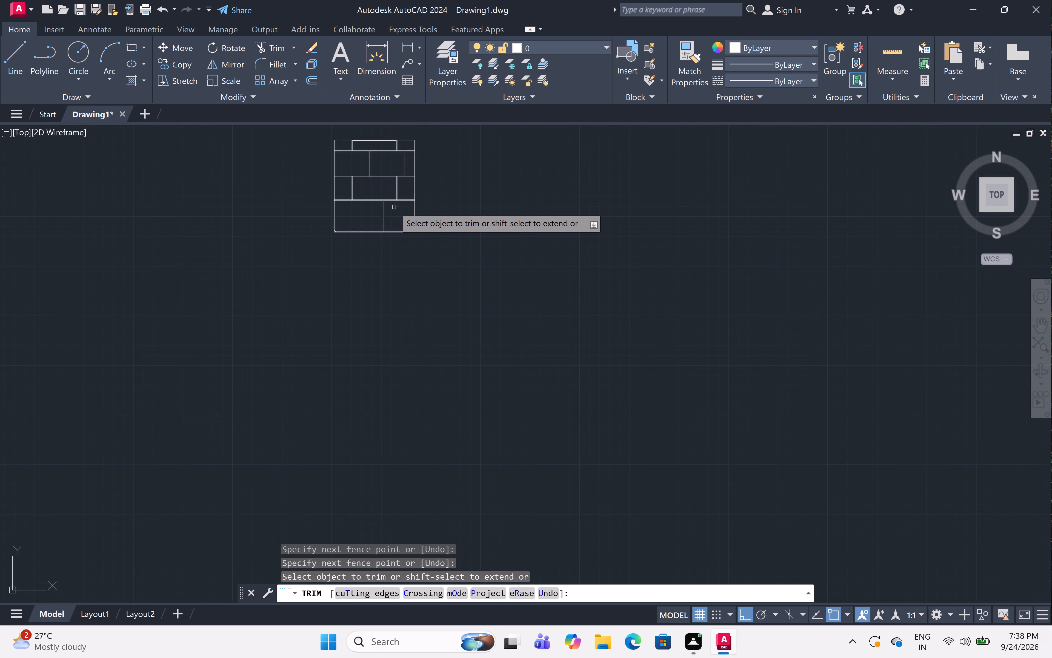
pyautogui.moveTo(394, 207); pyautogui.dragTo(421, 253, button='middle')
pyautogui.scroll(4, 385, 252)
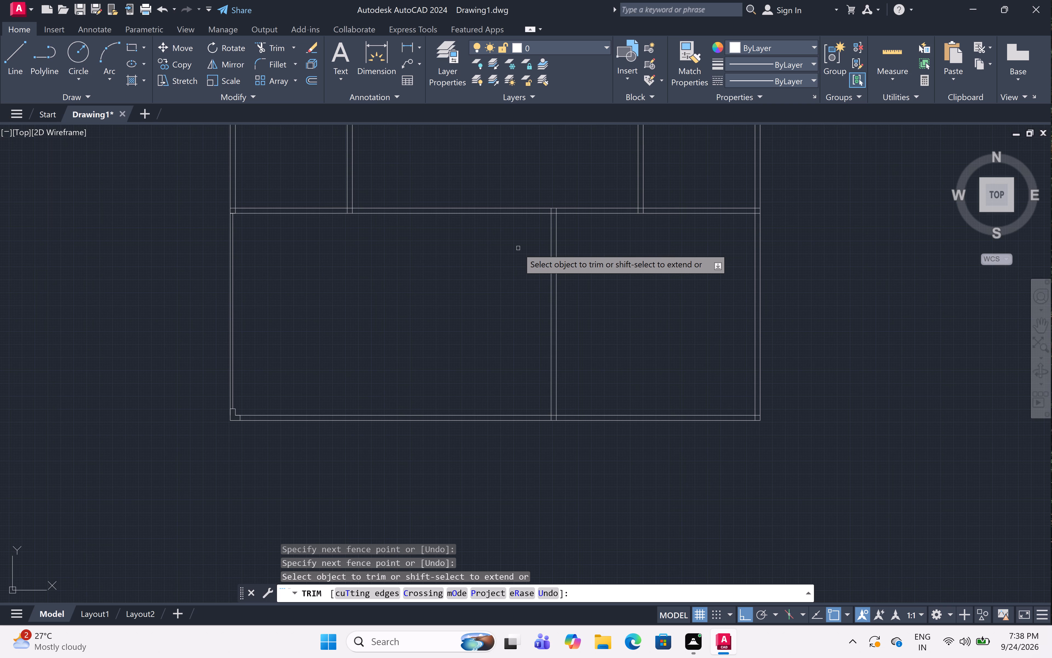
pyautogui.scroll(1, 571, 232)
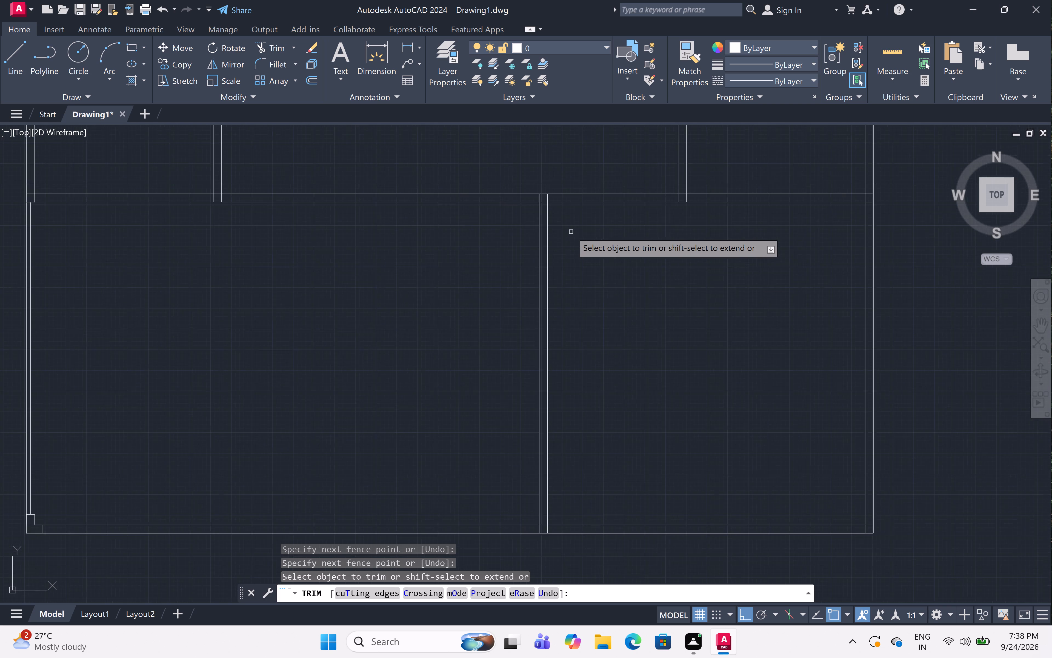
pyautogui.scroll(1, 571, 232)
pyautogui.scroll(-1, 571, 232)
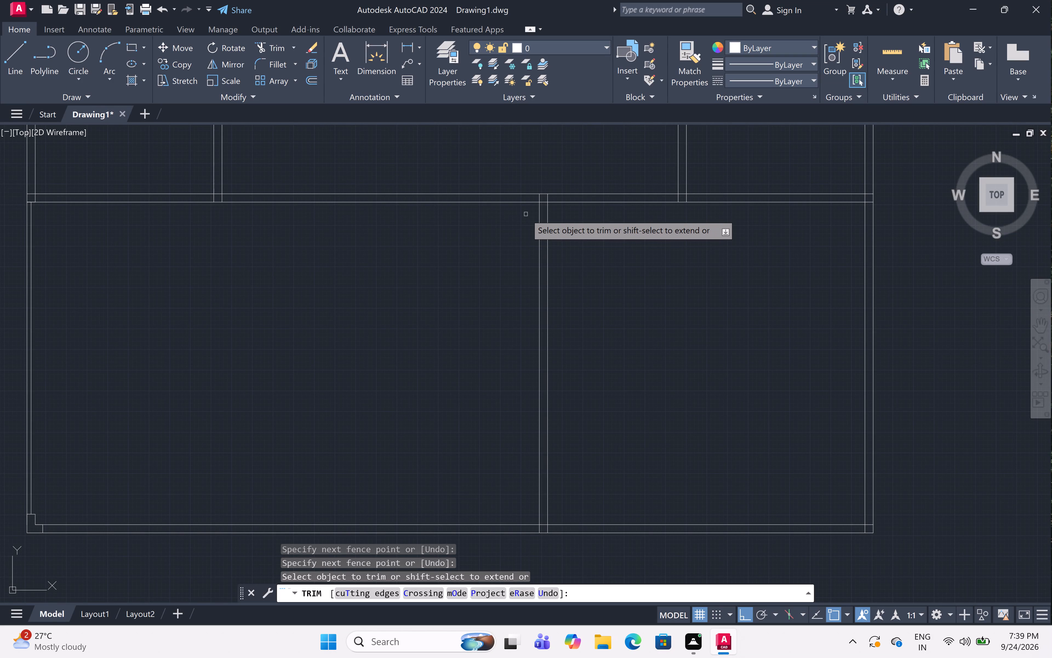
pyautogui.scroll(-2, 558, 202)
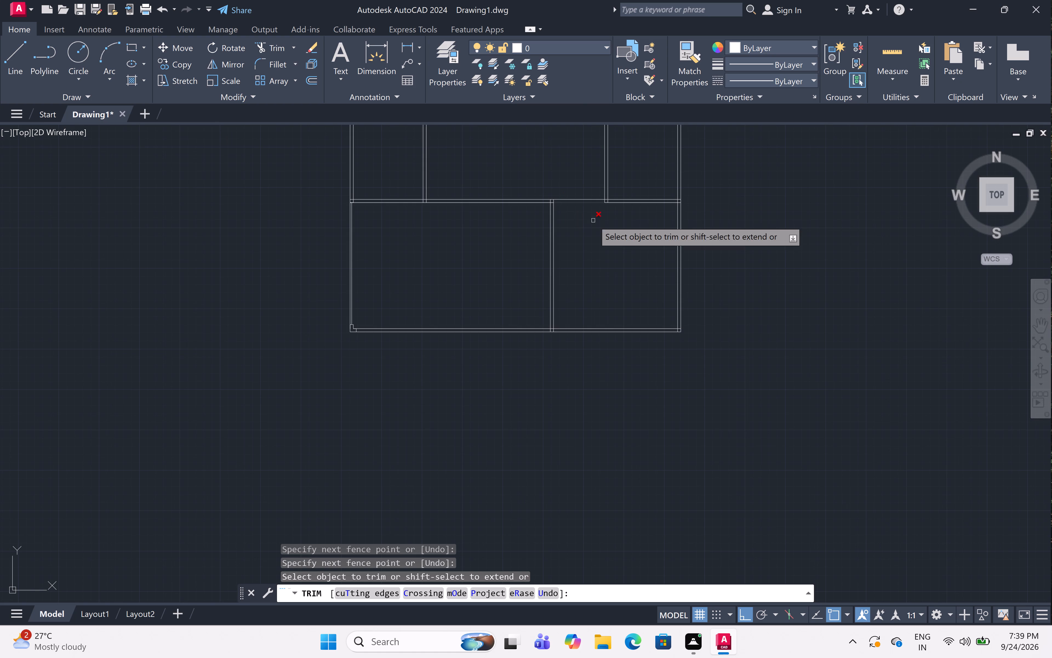
pyautogui.scroll(-1, 611, 232)
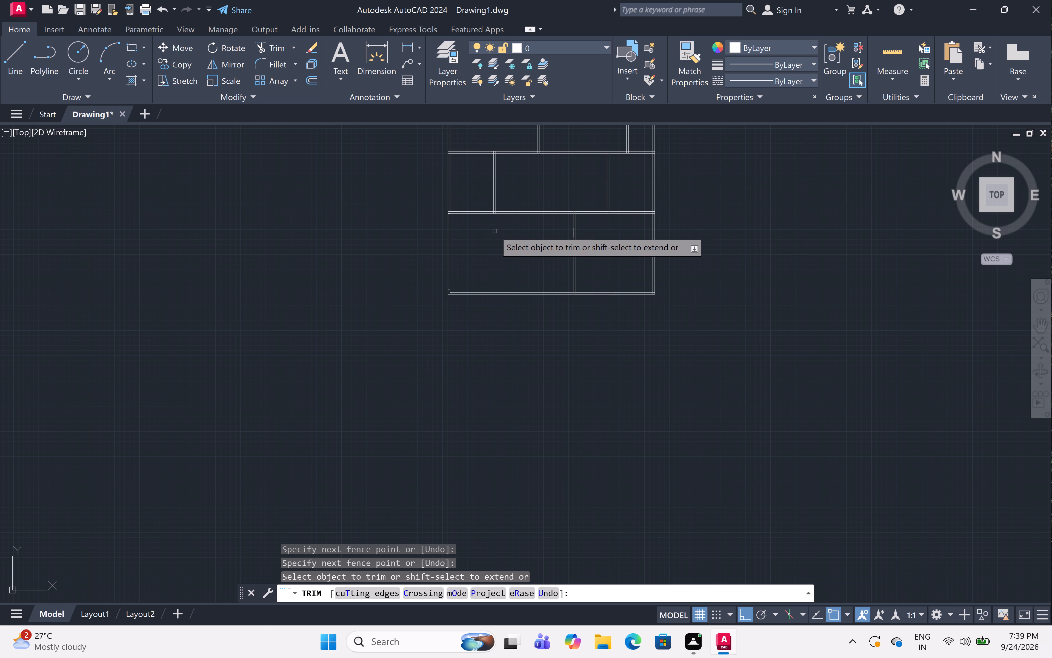
pyautogui.scroll(2, 494, 231)
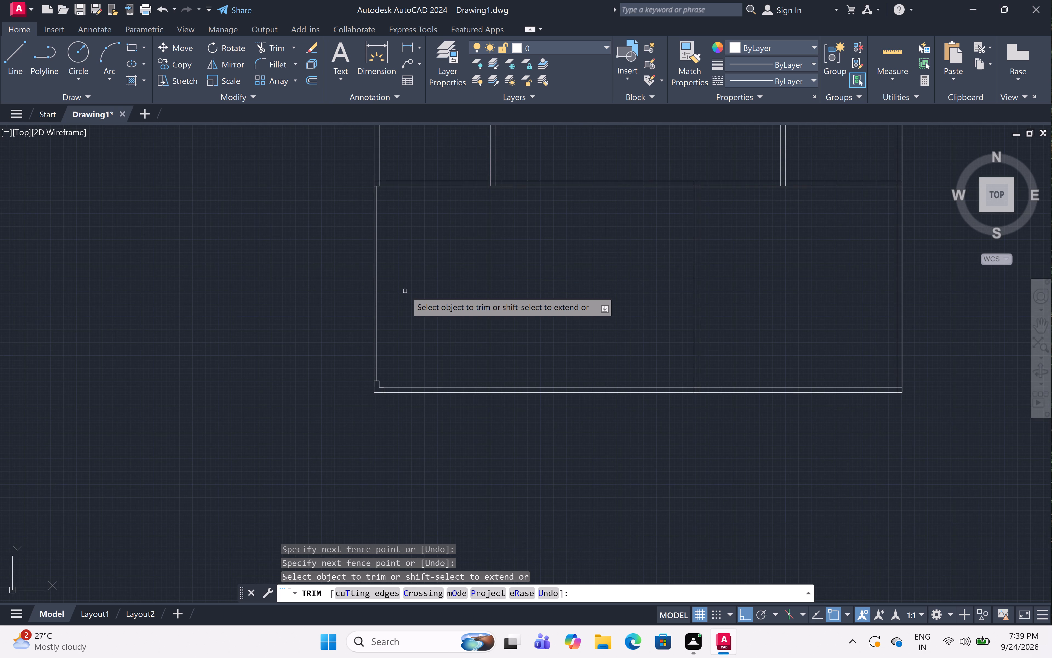
pyautogui.press('Escape')
# Offset the left wall's inner line 15'3" to the right across the fourth room row.
pyautogui.write('off 1')
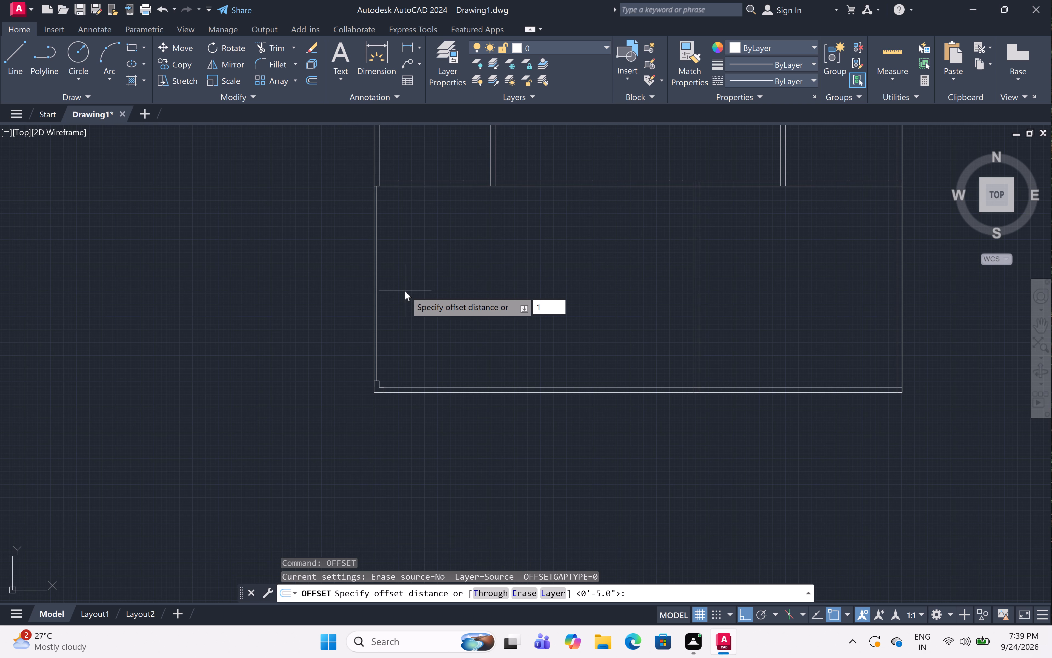
pyautogui.press('5')
pyautogui.press("'")
pyautogui.press('3')
pyautogui.hotkey('shift', '"')
pyautogui.press('space')
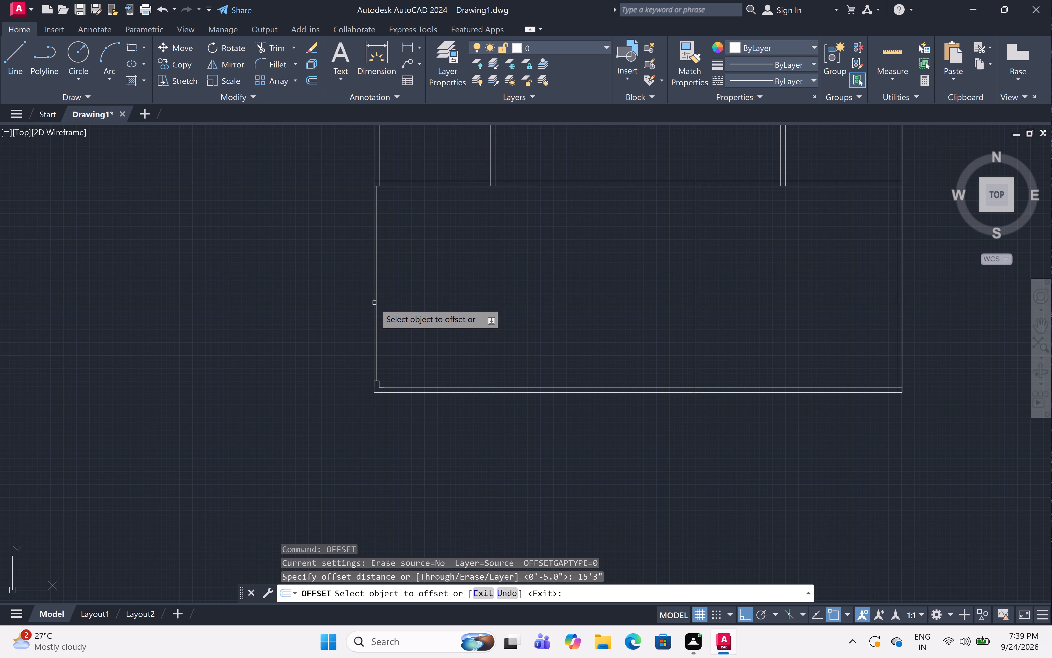
pyautogui.click(376, 299)
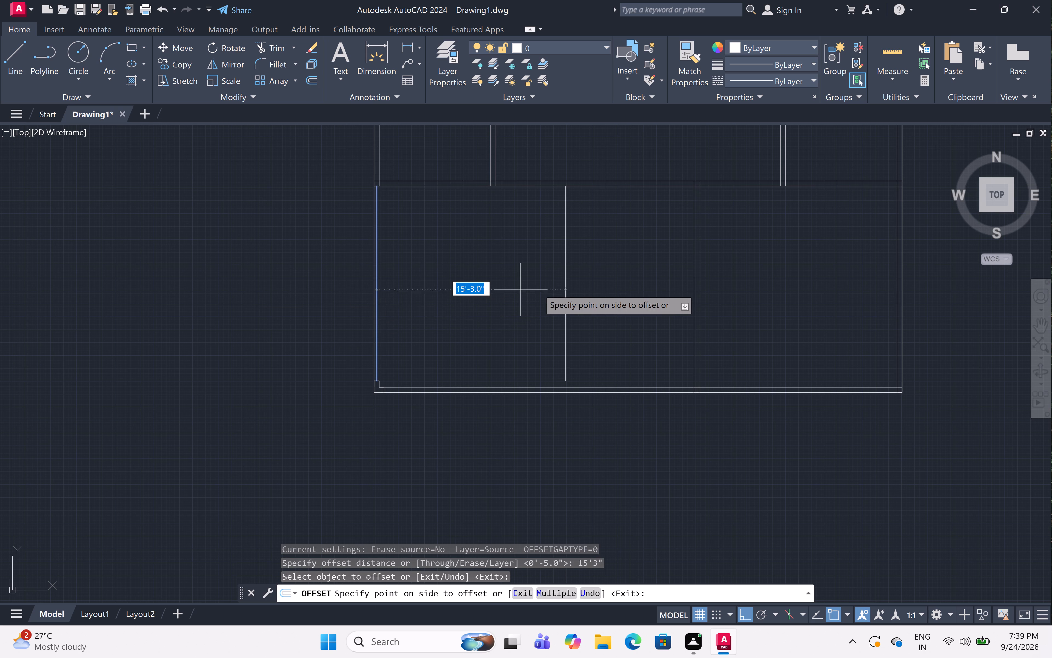
pyautogui.click(587, 273)
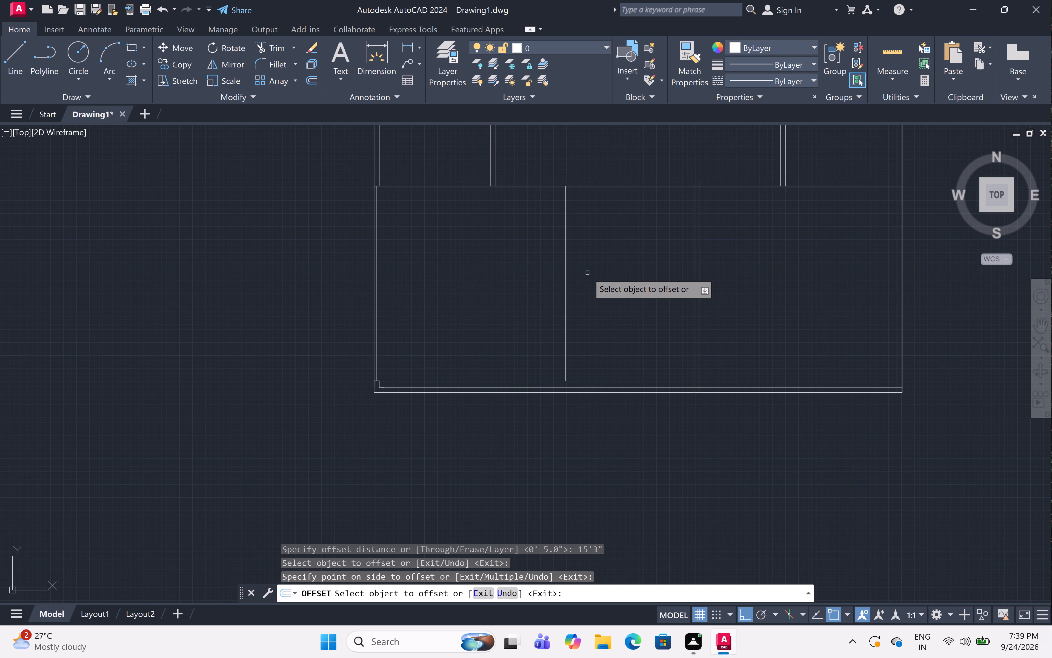
pyautogui.press('space')
# Offset the new vertical line 5" to the right to form the fourth room row's second partition.
pyautogui.press('space')
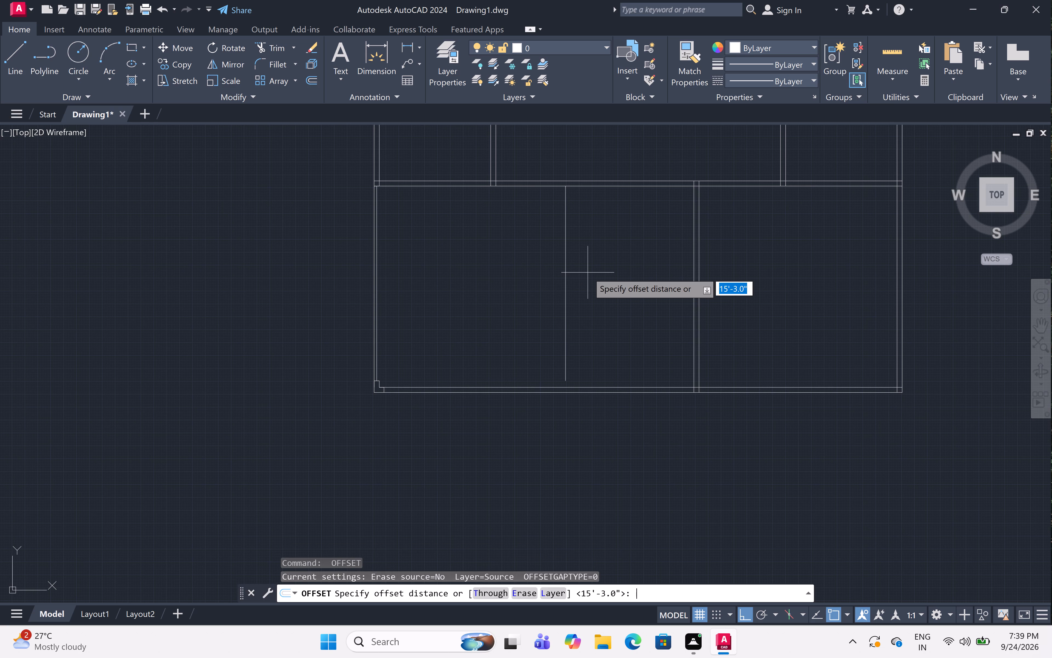
pyautogui.write('5"')
pyautogui.press('space')
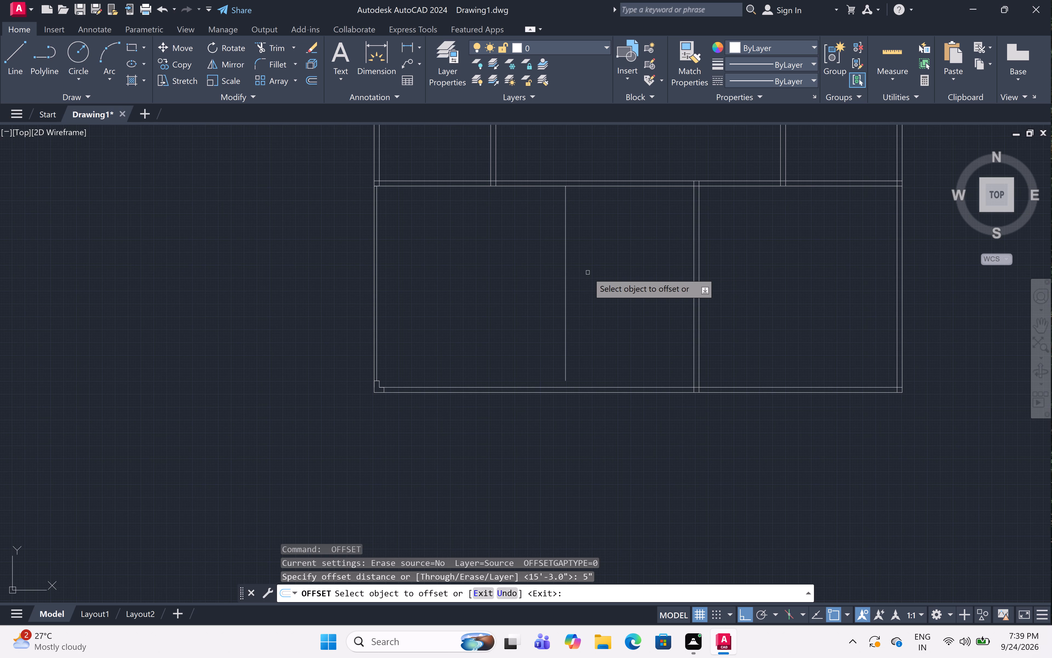
pyautogui.click(566, 318)
pyautogui.click(631, 305)
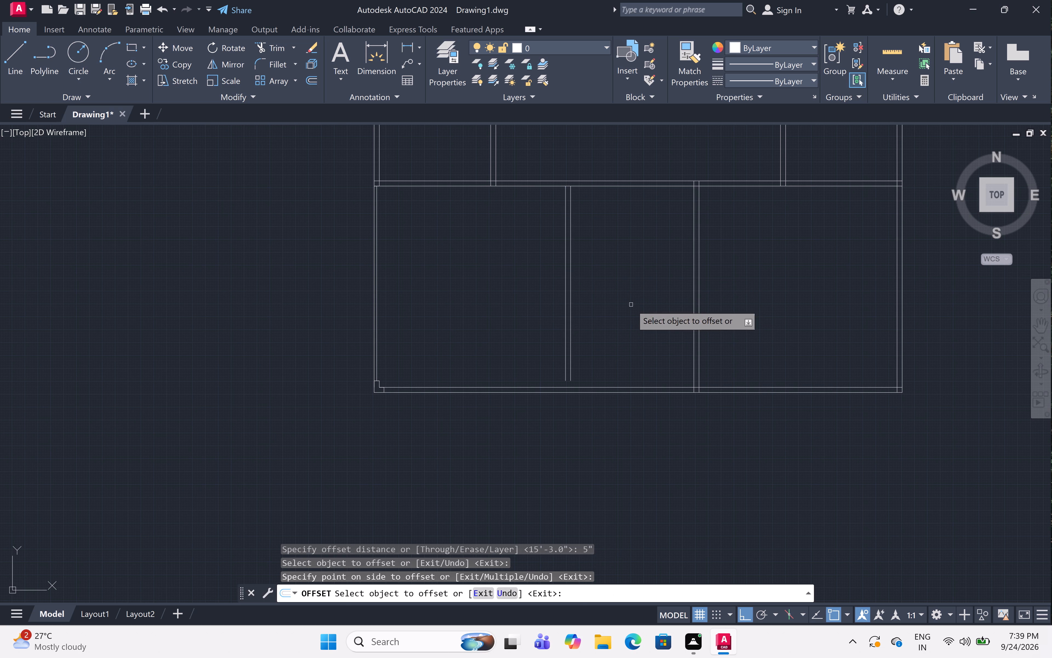
pyautogui.press('Escape')
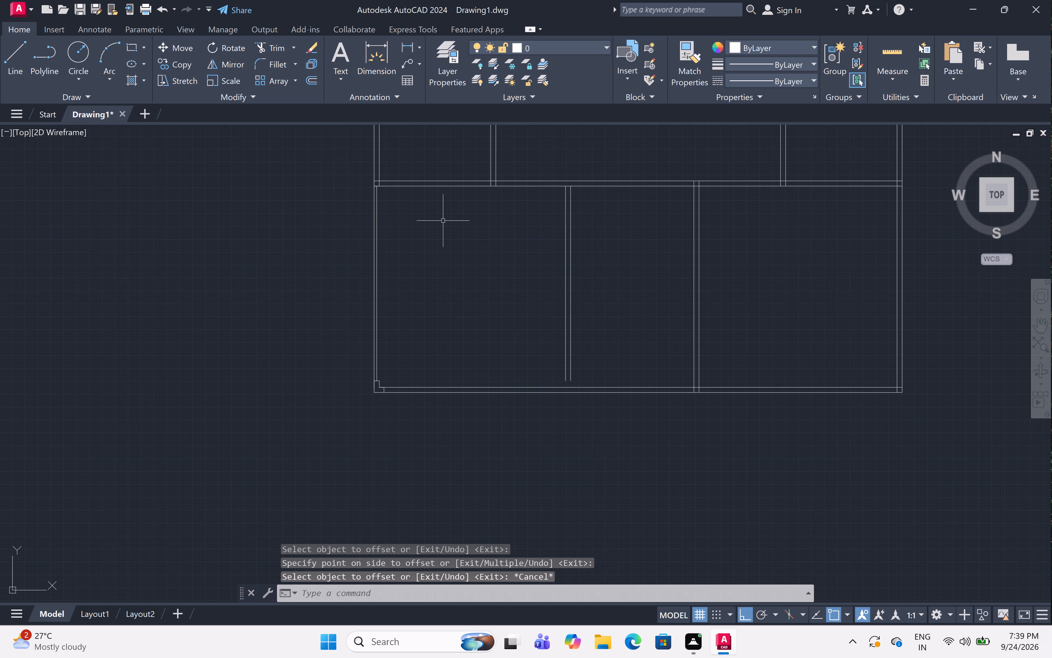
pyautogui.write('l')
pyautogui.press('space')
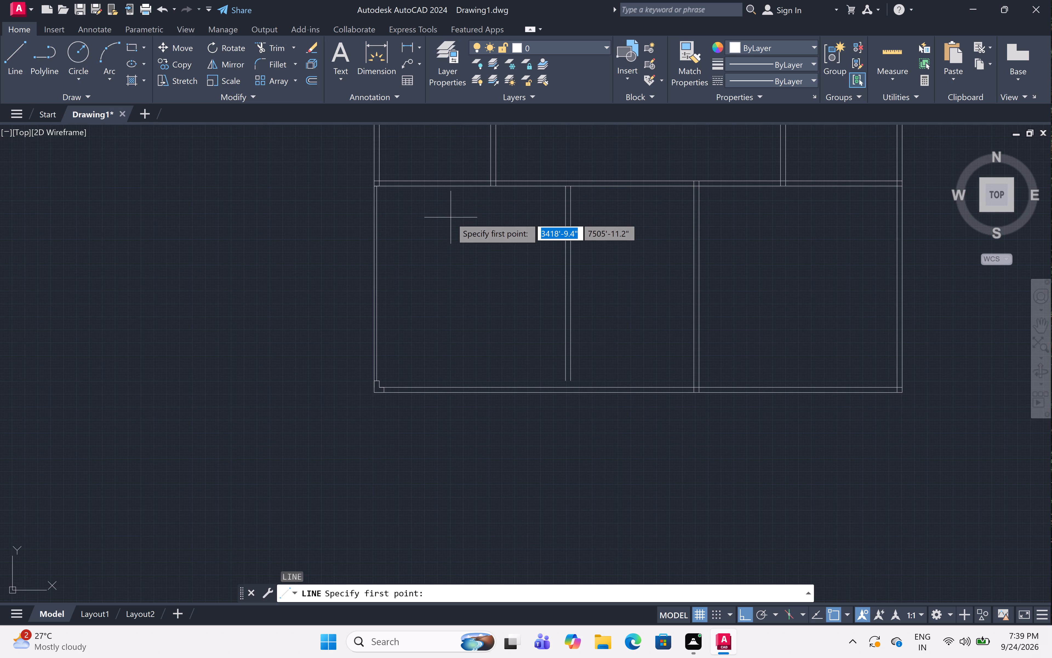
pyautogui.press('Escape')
# Offset the lower line of the wall above the fourth room row 14' downward.
pyautogui.write('off')
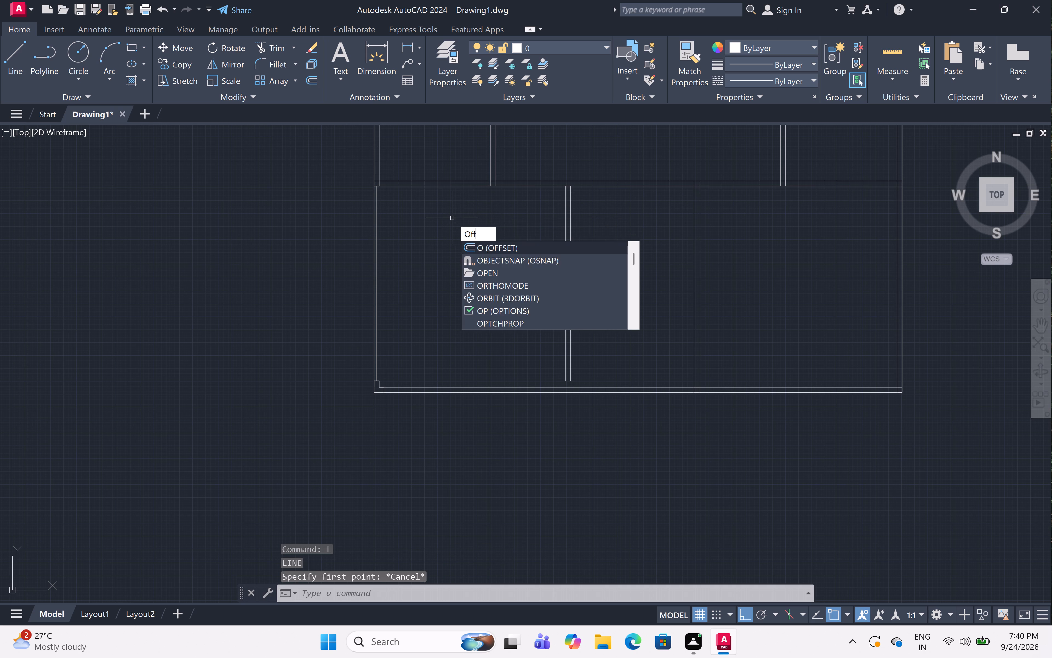
pyautogui.press('space')
pyautogui.write("14'")
pyautogui.press('space')
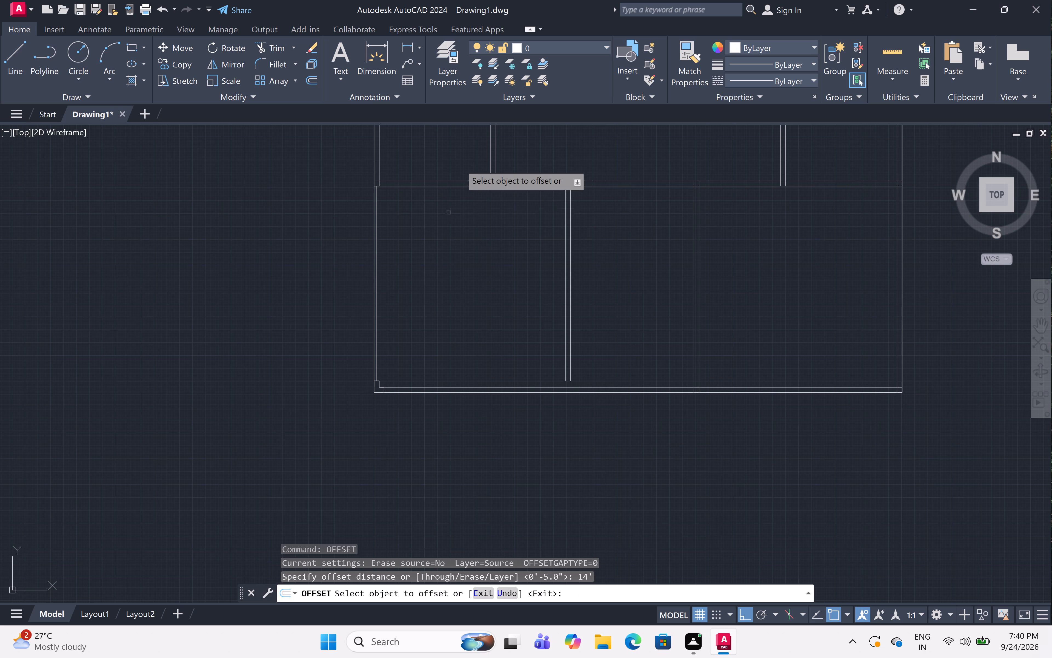
pyautogui.click(463, 185)
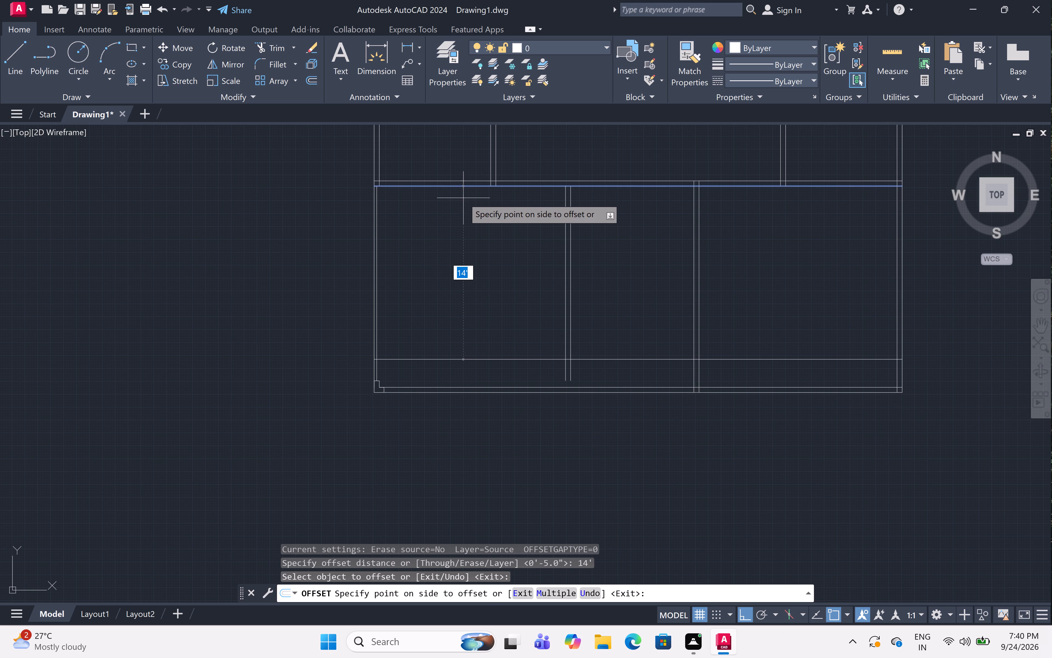
pyautogui.click(464, 249)
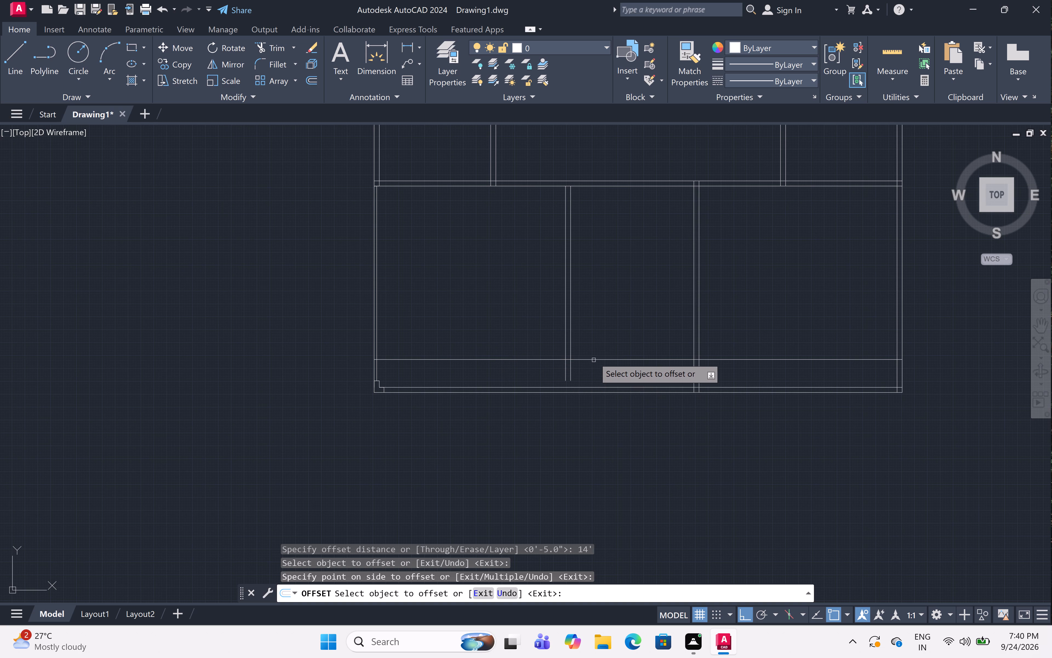
pyautogui.press('Escape')
# Trim the new horizontal line out of the fourth row's middle and right rooms, keeping it in the left room.
pyautogui.write('tr')
pyautogui.press('space')
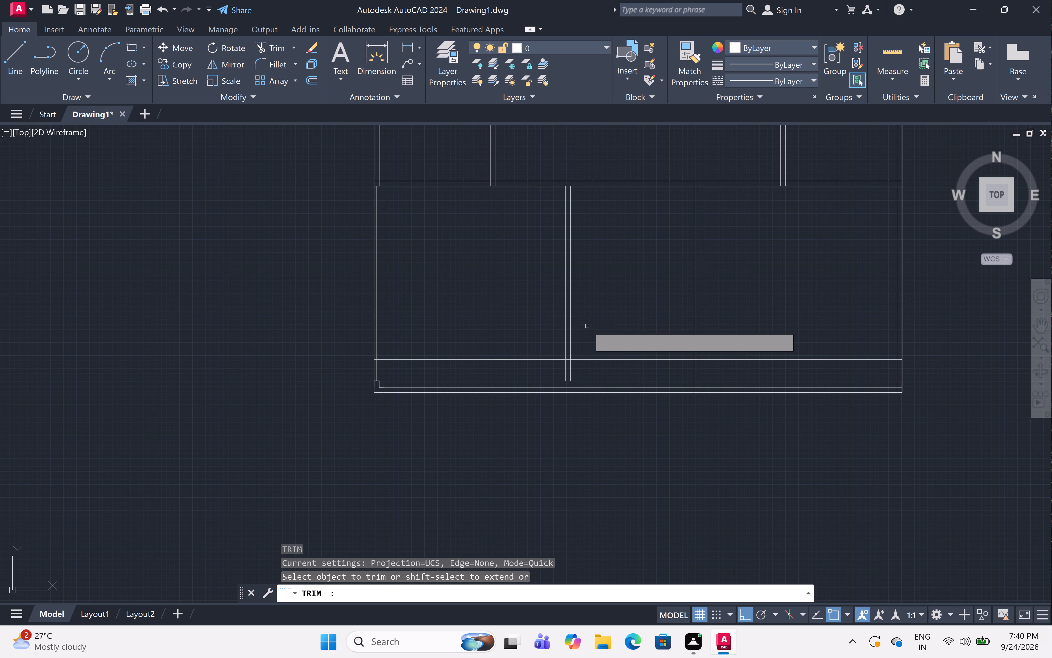
pyautogui.click(595, 351)
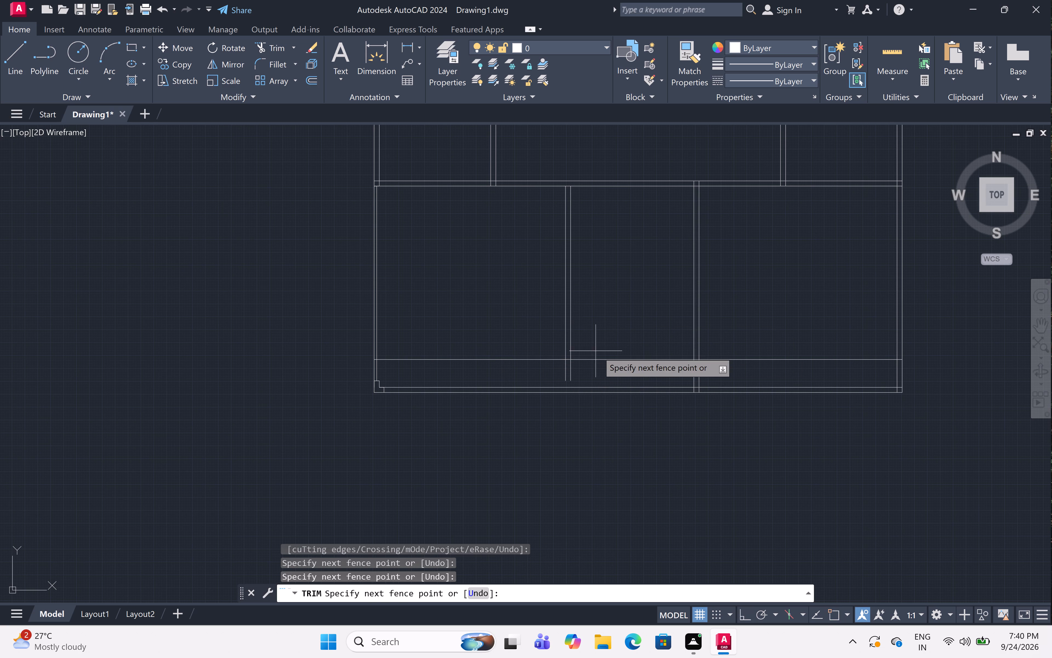
pyautogui.click(607, 364)
pyautogui.click(734, 336)
pyautogui.click(752, 352)
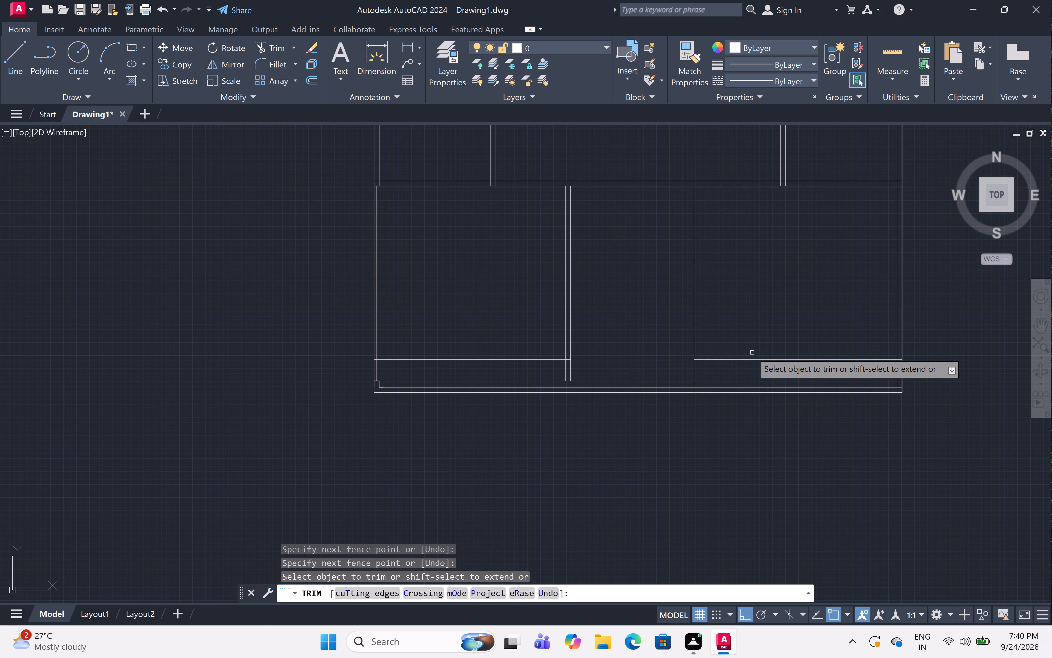
pyautogui.click(752, 353)
pyautogui.click(760, 369)
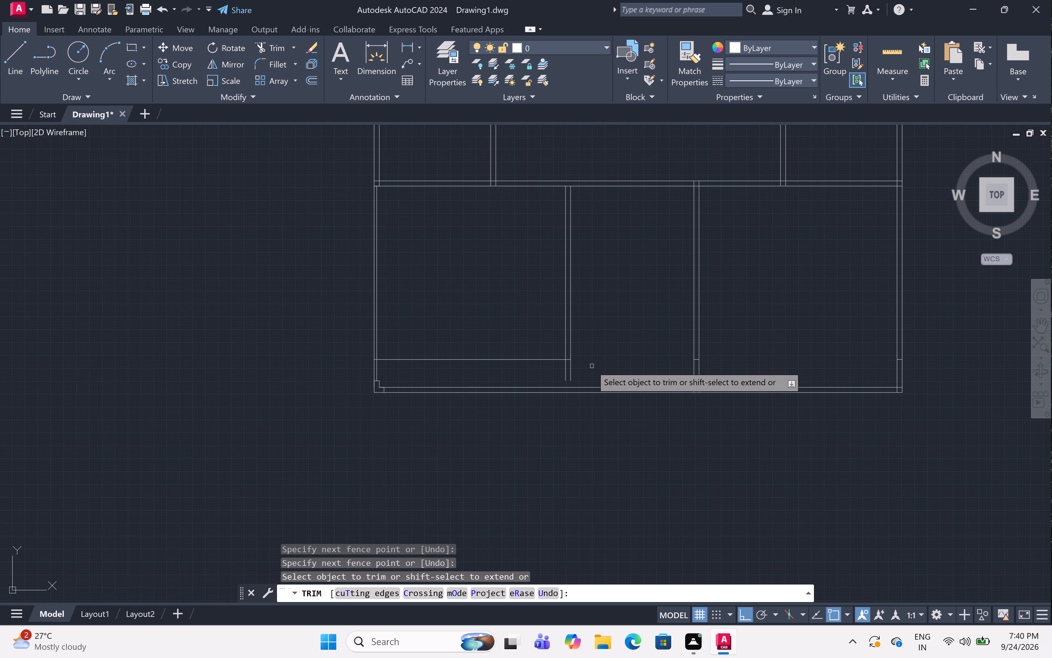
# Trim the second partition's two line ends that project below the left room's new horizontal line.
pyautogui.scroll(-2, 592, 341)
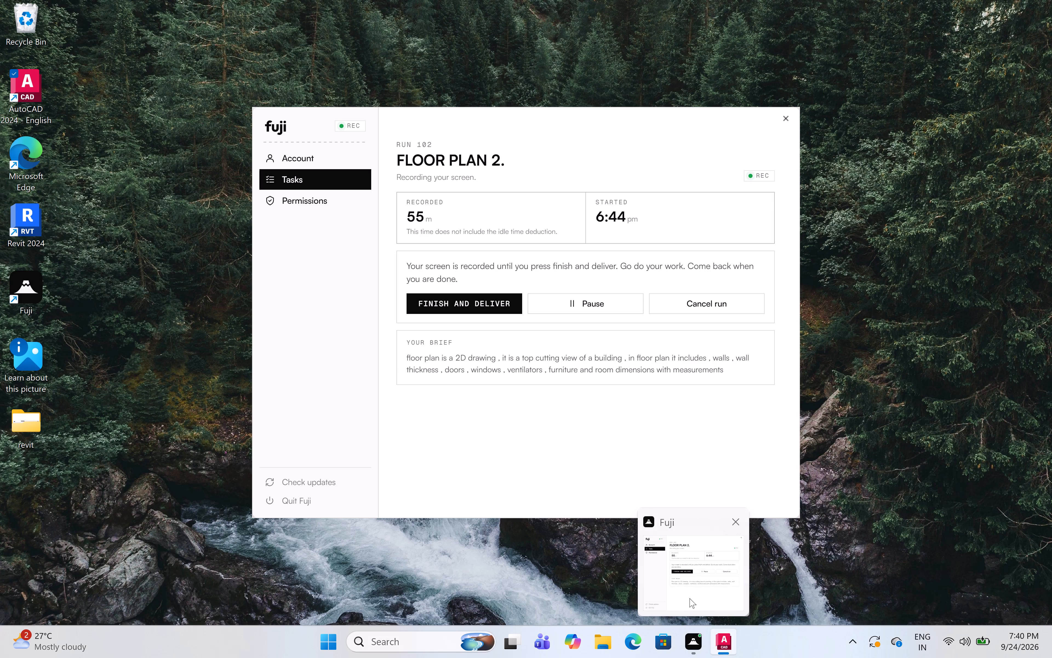
pyautogui.scroll(-1, 521, 350)
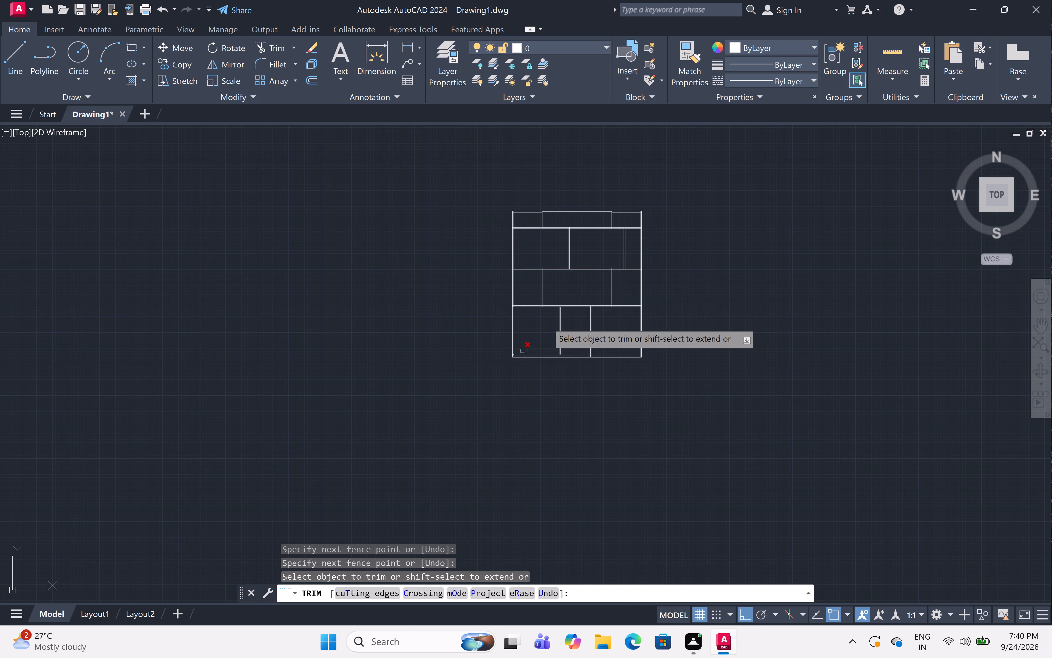
pyautogui.moveTo(563, 289); pyautogui.dragTo(551, 341, button='middle')
pyautogui.scroll(3, 559, 339)
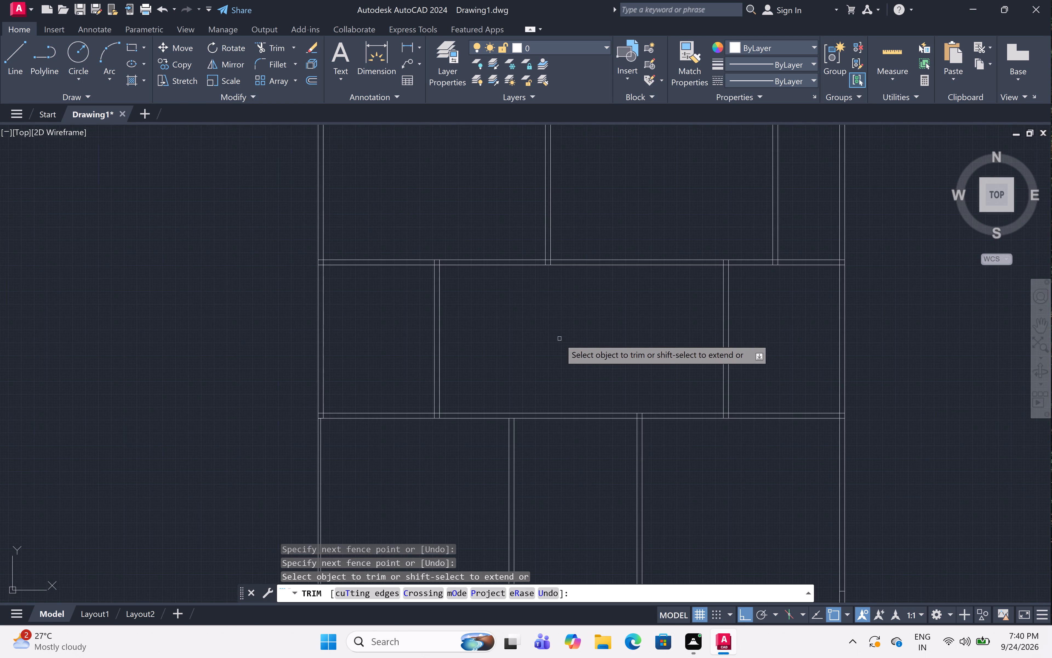
pyautogui.scroll(-1, 563, 336)
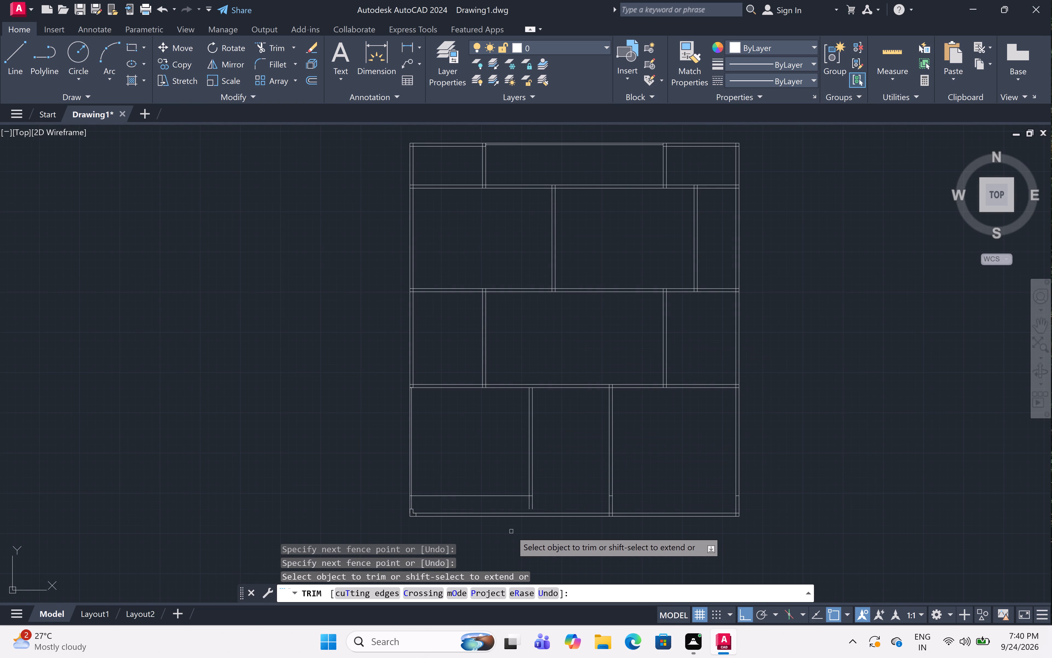
pyautogui.scroll(2, 511, 531)
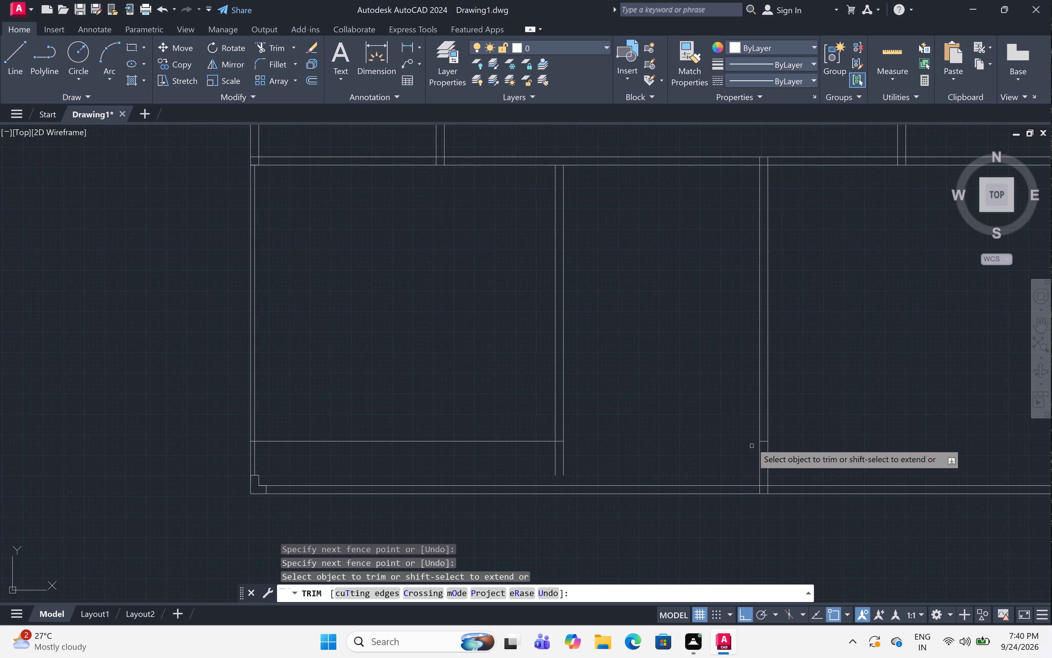
pyautogui.scroll(-1, 752, 443)
pyautogui.moveTo(853, 393); pyautogui.dragTo(781, 401, button='middle')
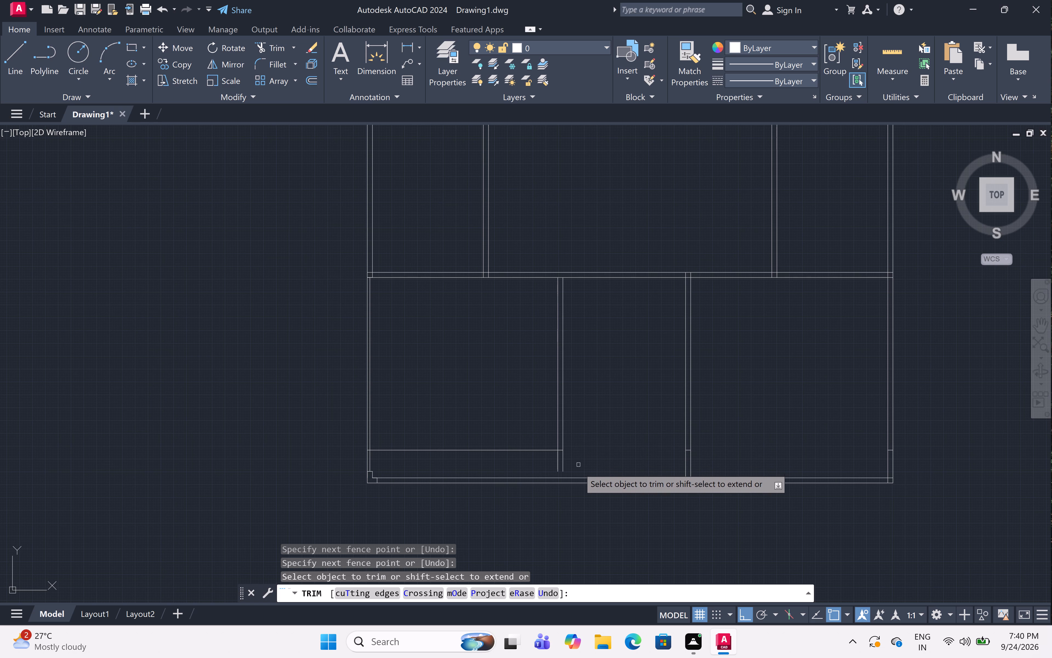
pyautogui.click(576, 460)
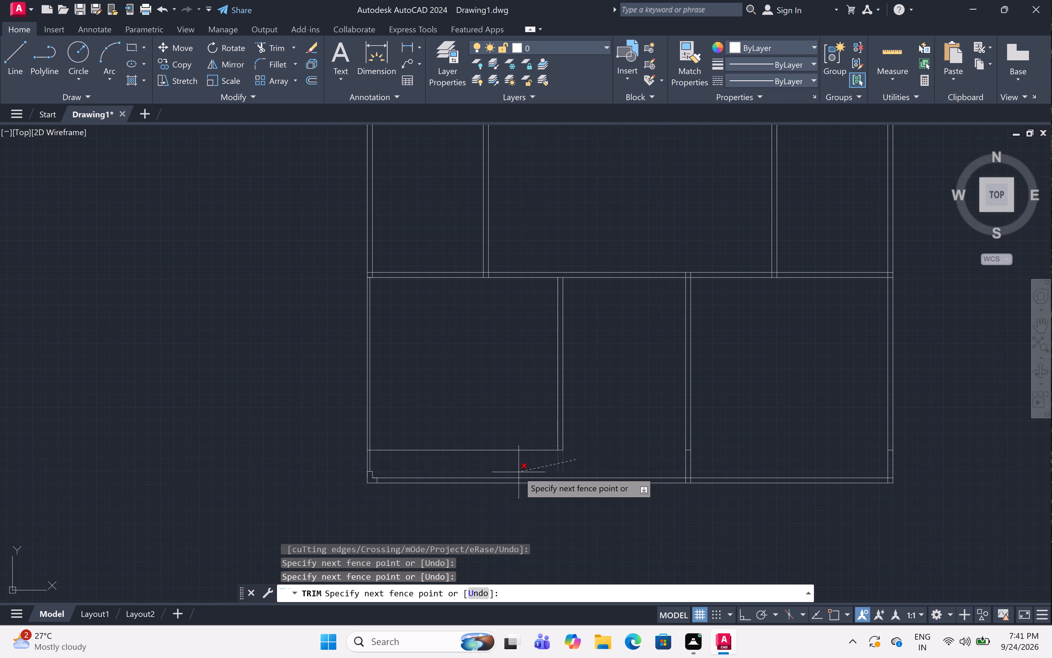
pyautogui.click(505, 463)
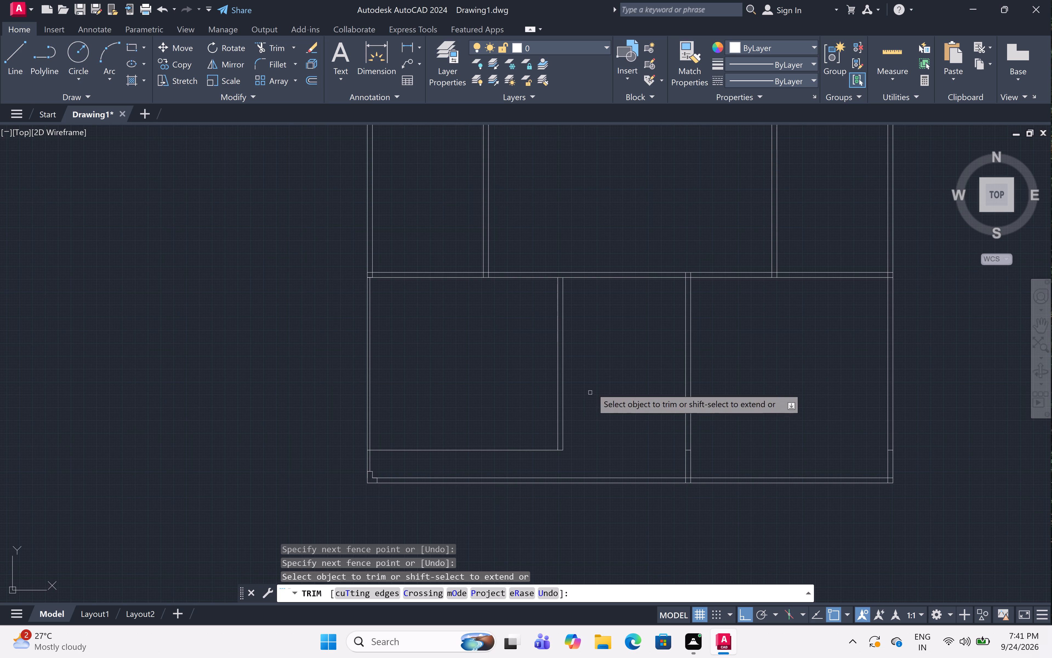
# Trim the leftover short horizontal pieces inside the fourth row's middle-to-right room partition and inside the right outer wall.
pyautogui.scroll(-2, 574, 357)
pyautogui.scroll(2, 574, 357)
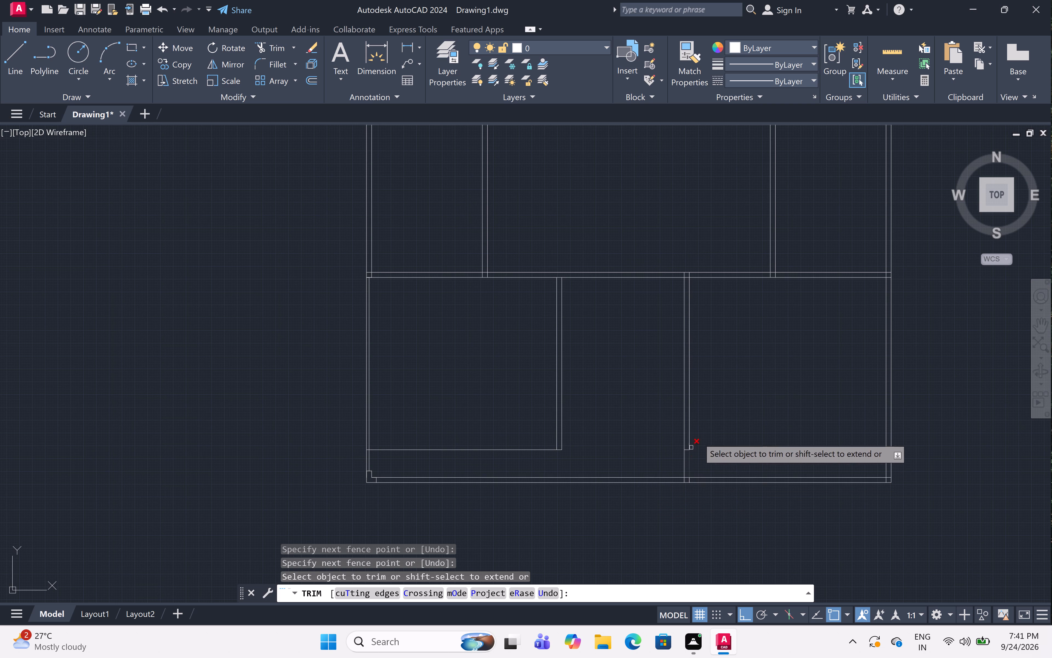
pyautogui.scroll(4, 693, 446)
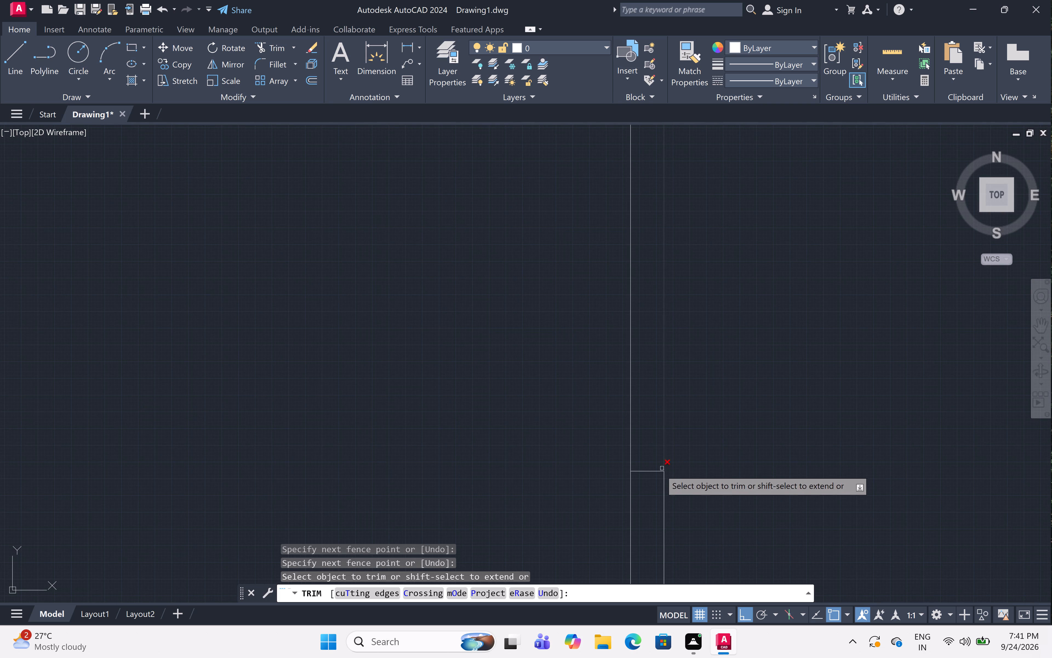
pyautogui.click(656, 473)
pyautogui.scroll(-5, 657, 469)
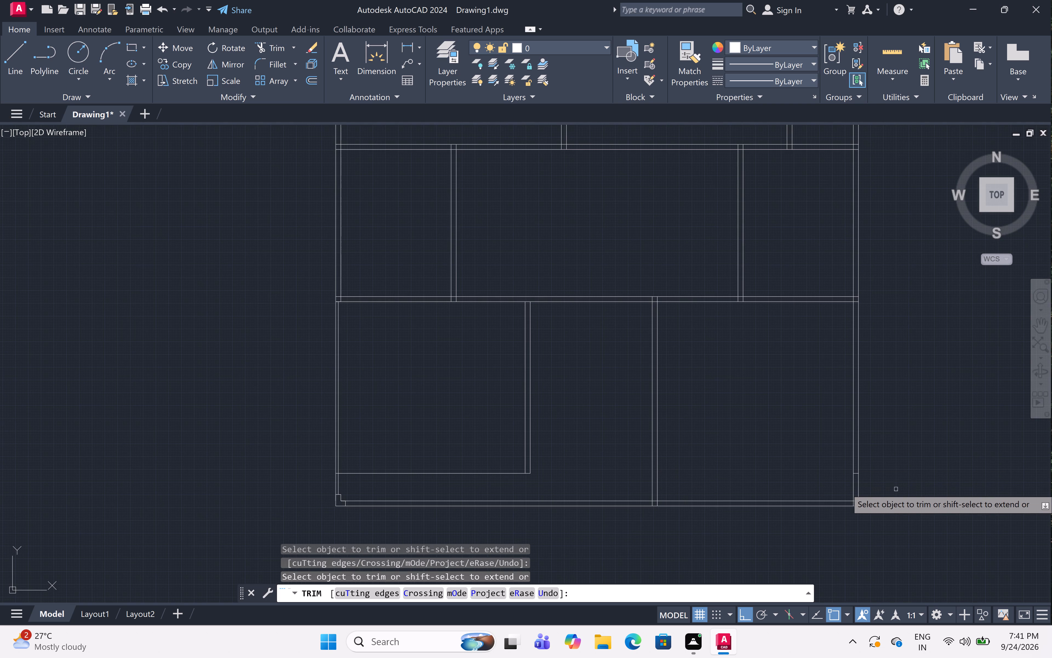
pyautogui.scroll(4, 861, 476)
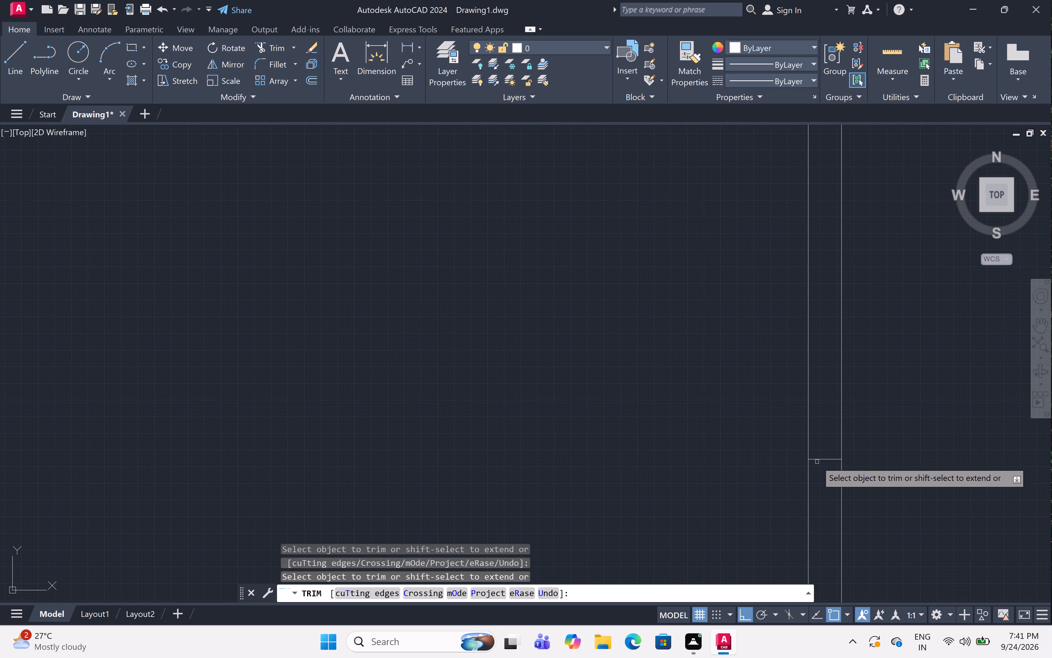
pyautogui.click(821, 460)
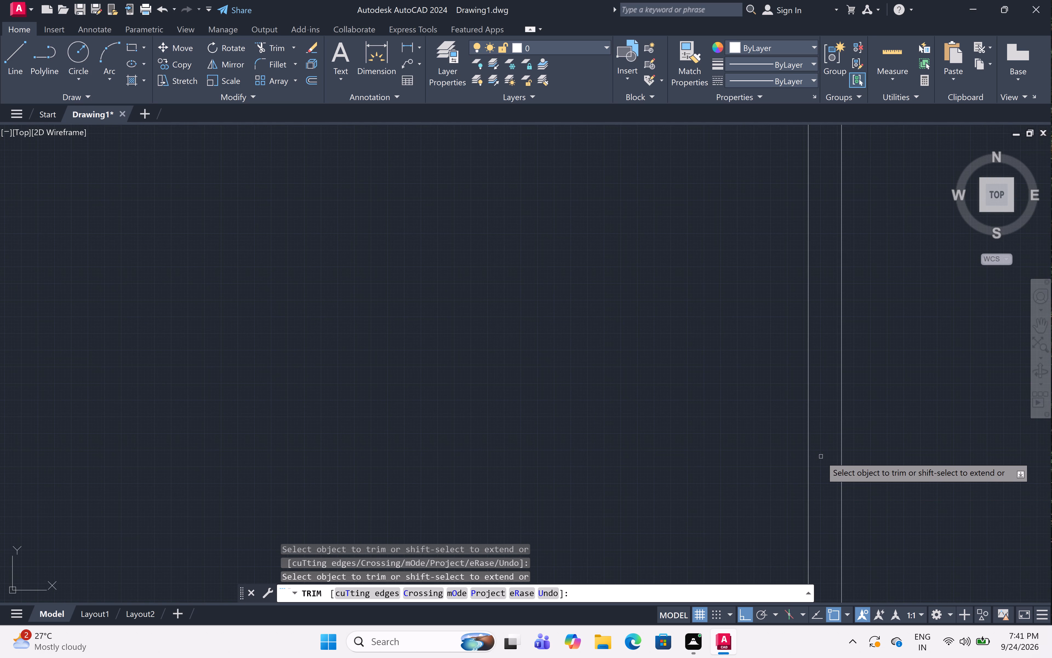
pyautogui.scroll(-5, 821, 456)
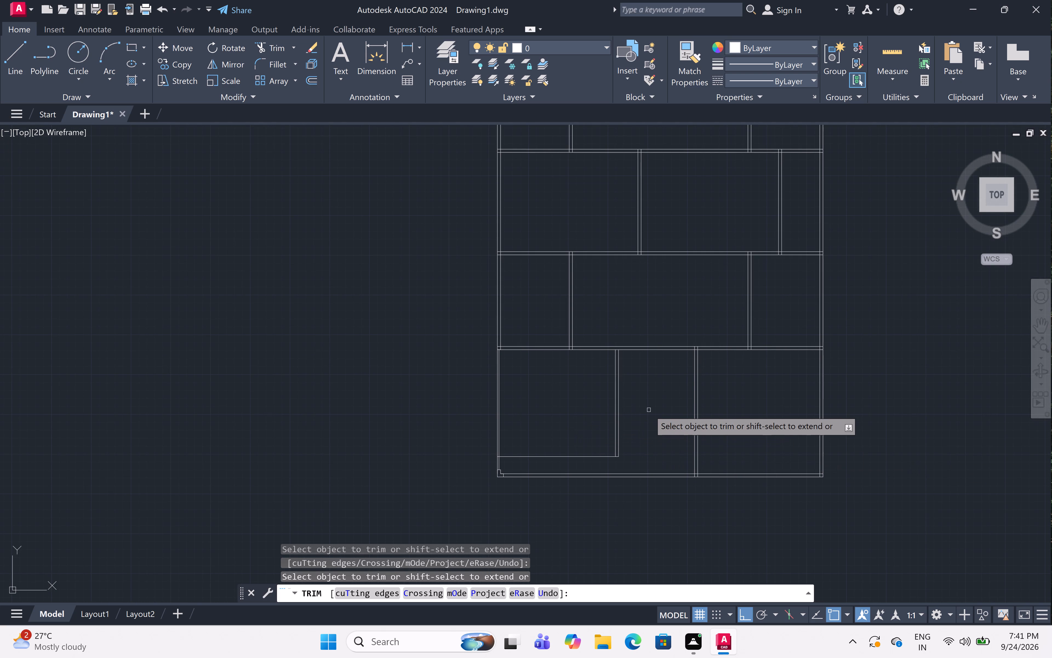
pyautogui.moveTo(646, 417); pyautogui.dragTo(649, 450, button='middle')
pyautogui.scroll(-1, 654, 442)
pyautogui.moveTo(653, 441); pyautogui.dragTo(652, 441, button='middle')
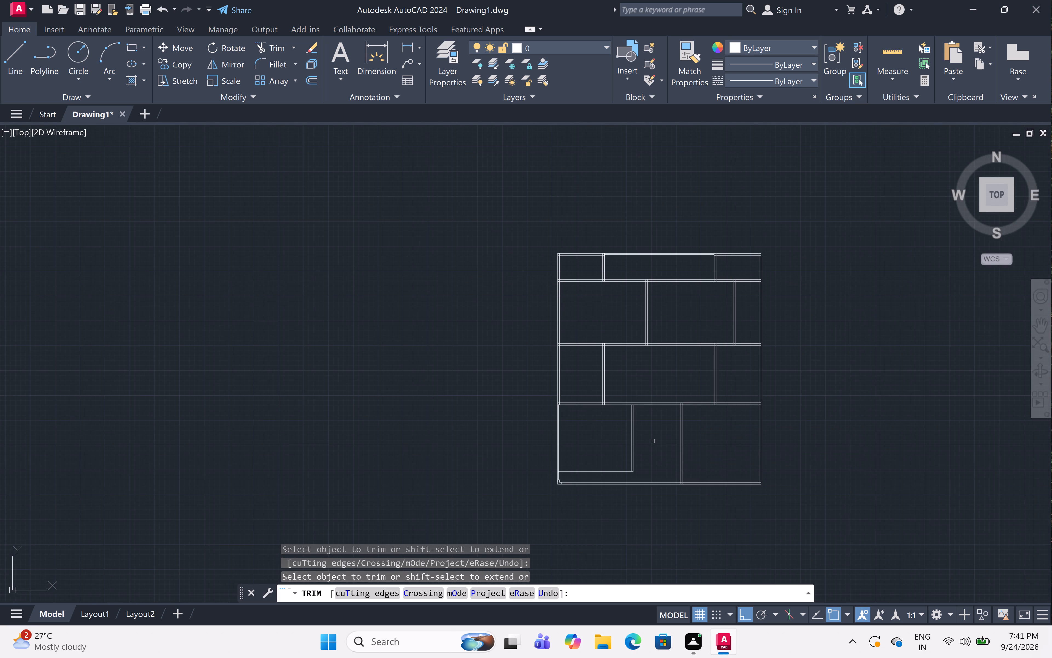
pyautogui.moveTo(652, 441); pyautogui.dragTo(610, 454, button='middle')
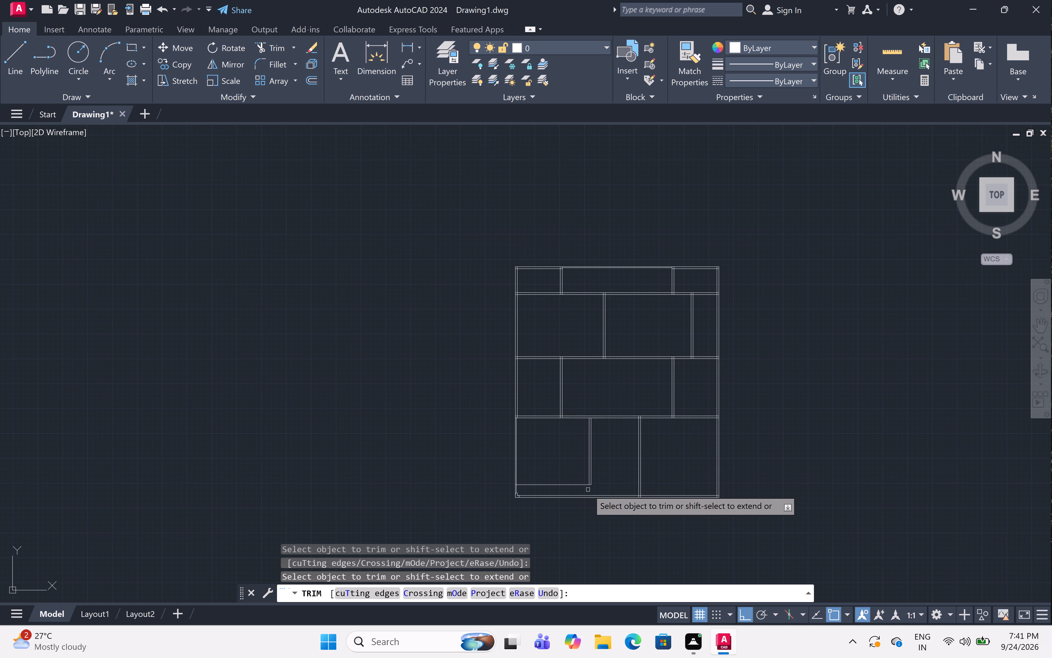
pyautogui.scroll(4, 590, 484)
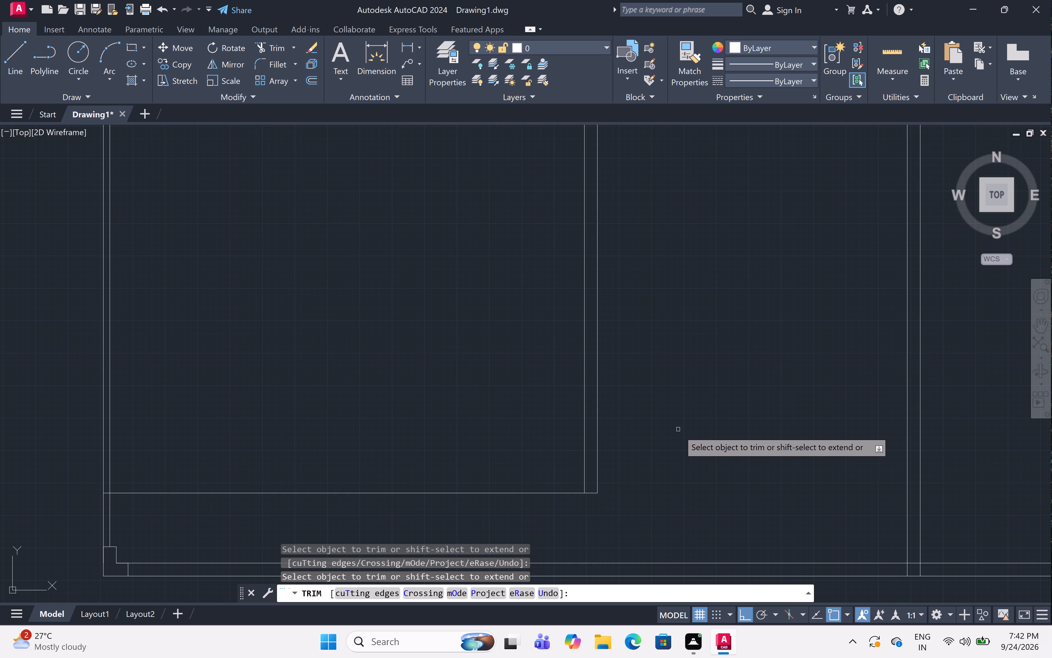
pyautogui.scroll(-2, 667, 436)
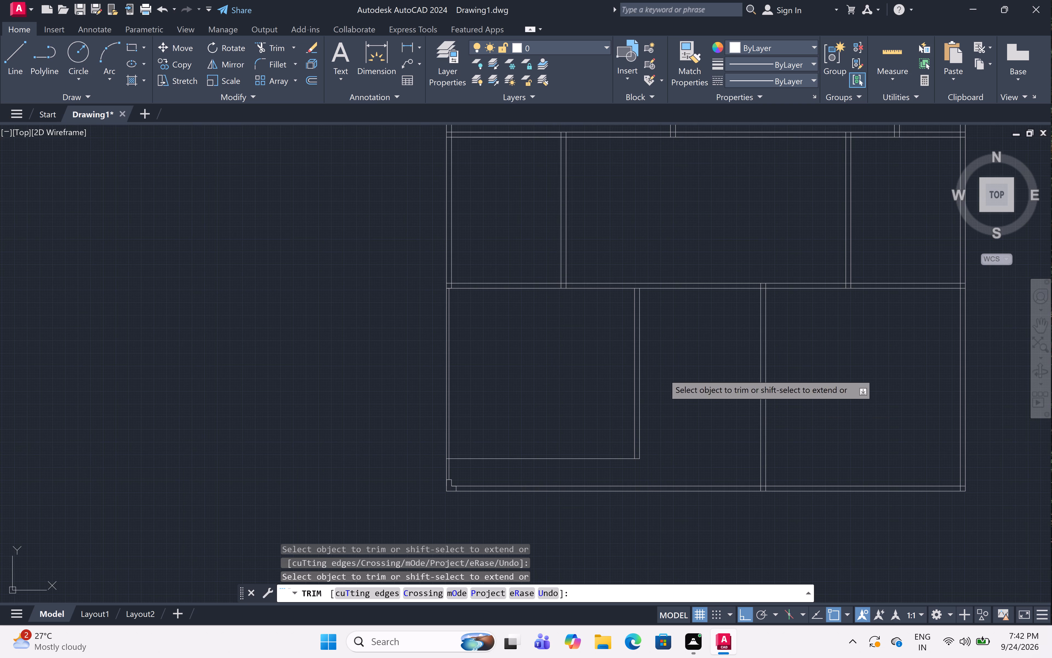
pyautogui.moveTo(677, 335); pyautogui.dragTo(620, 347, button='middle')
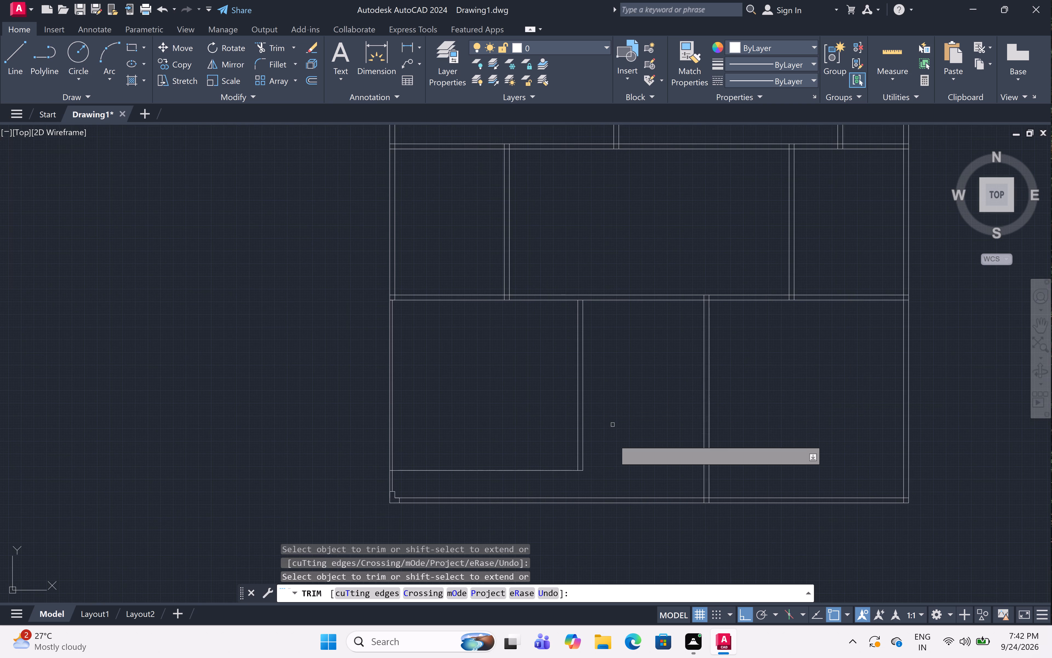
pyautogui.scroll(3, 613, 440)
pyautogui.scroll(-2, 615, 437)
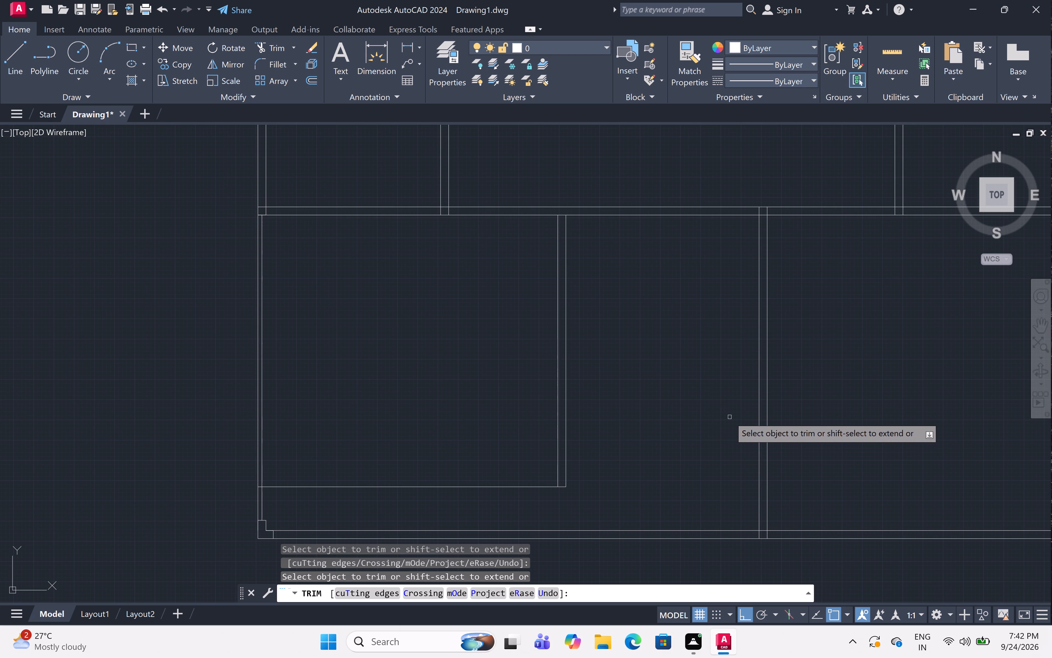
# Draw a 17'-1" vertical line over the left face of the middle-to-right room partition, from the bottom outer line to the upper line of the wall above.
pyautogui.press('Escape')
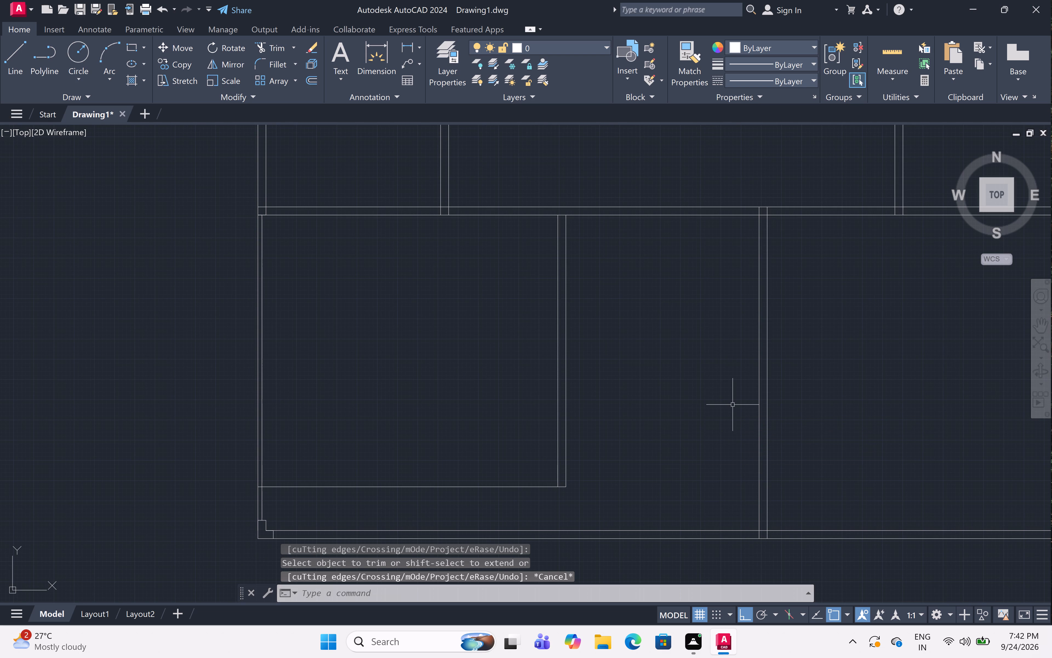
pyautogui.write('l')
pyautogui.press('space')
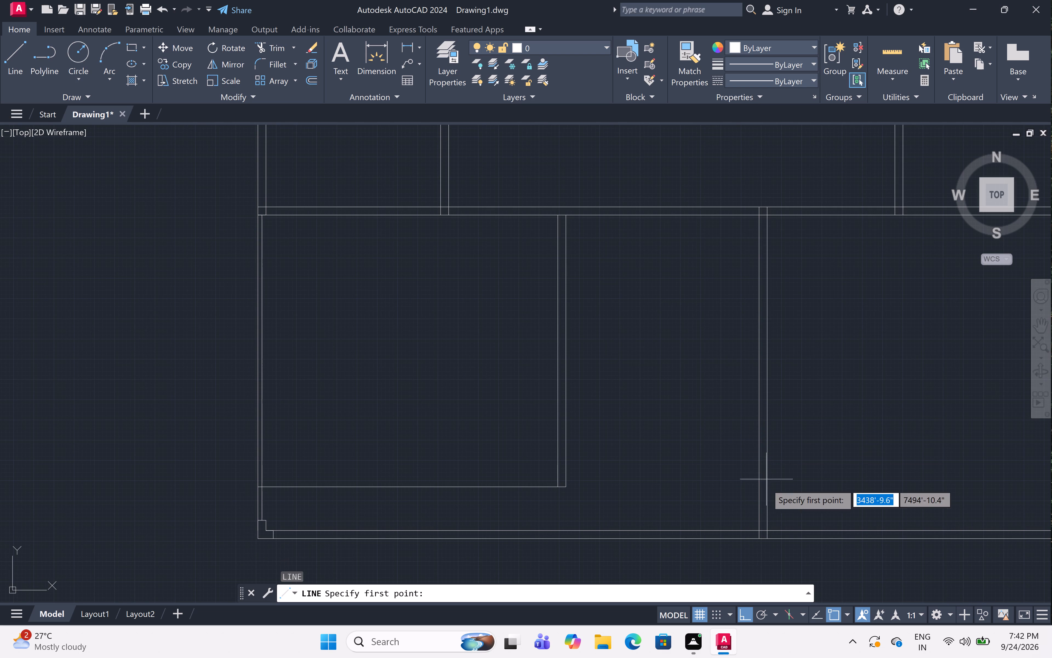
pyautogui.click(760, 536)
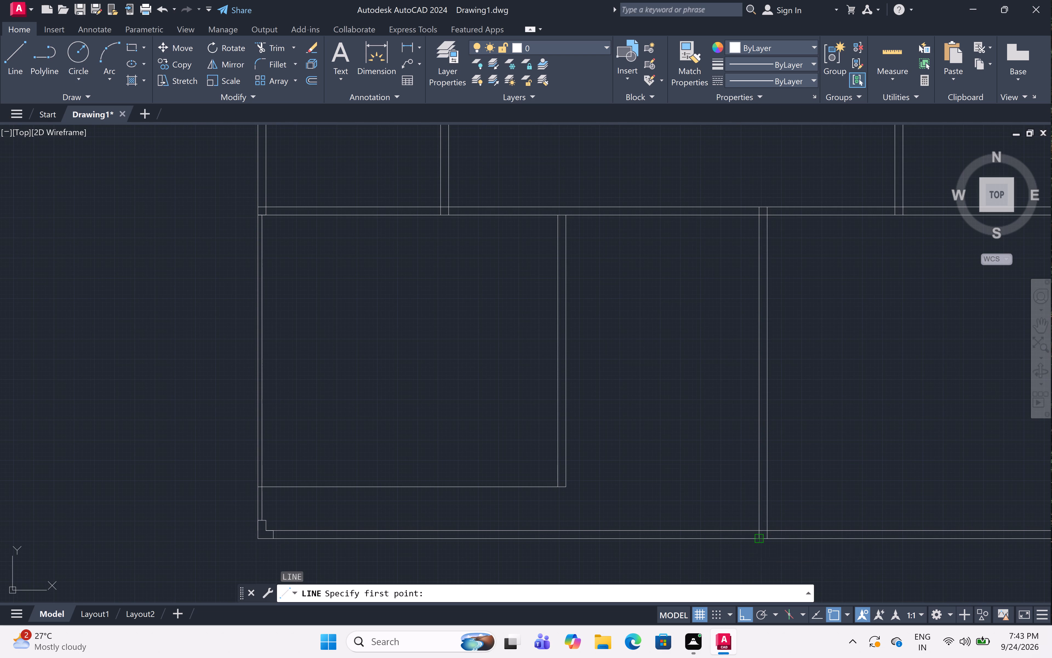
pyautogui.click(760, 205)
pyautogui.press('Escape')
# Draw a horizontal line from that vertical line's midpoint across the middle room to the far line of the left room's partition.
pyautogui.write('l')
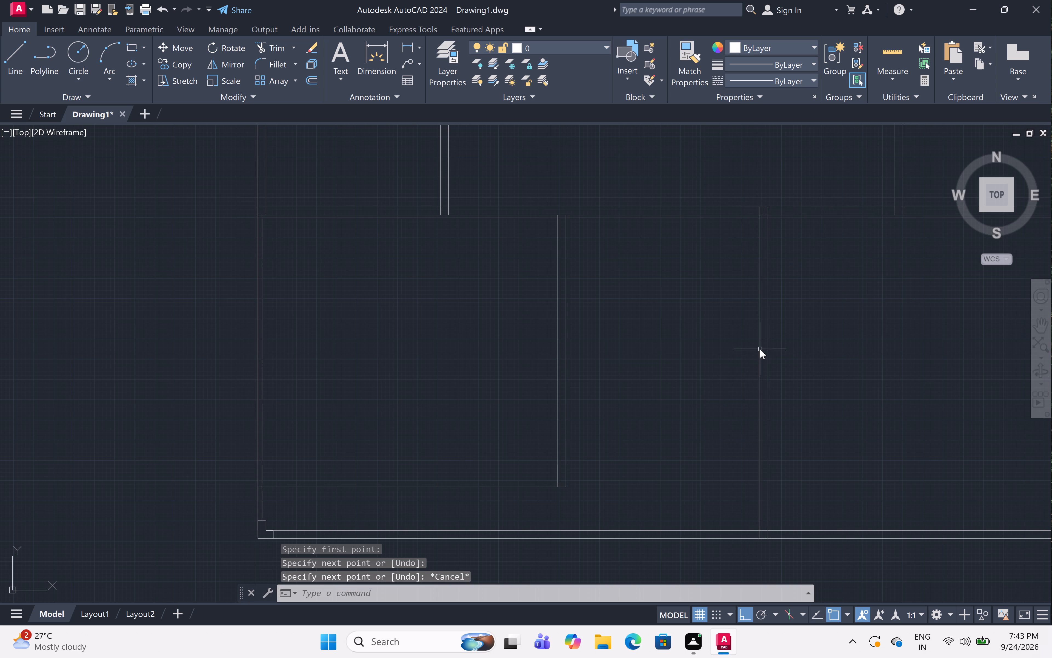
pyautogui.press('space')
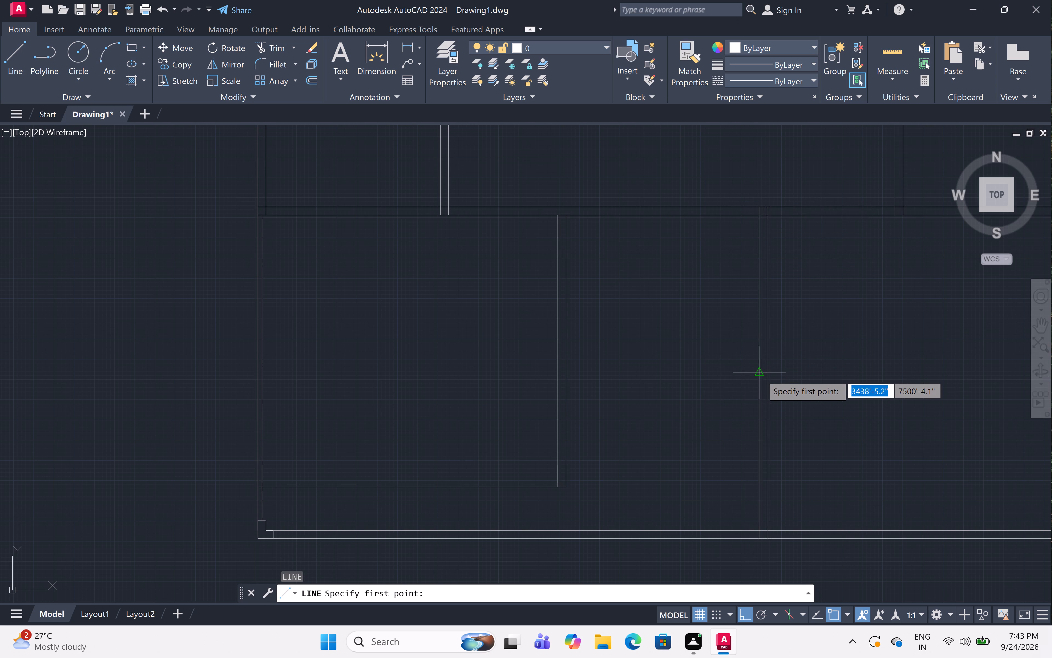
pyautogui.click(761, 375)
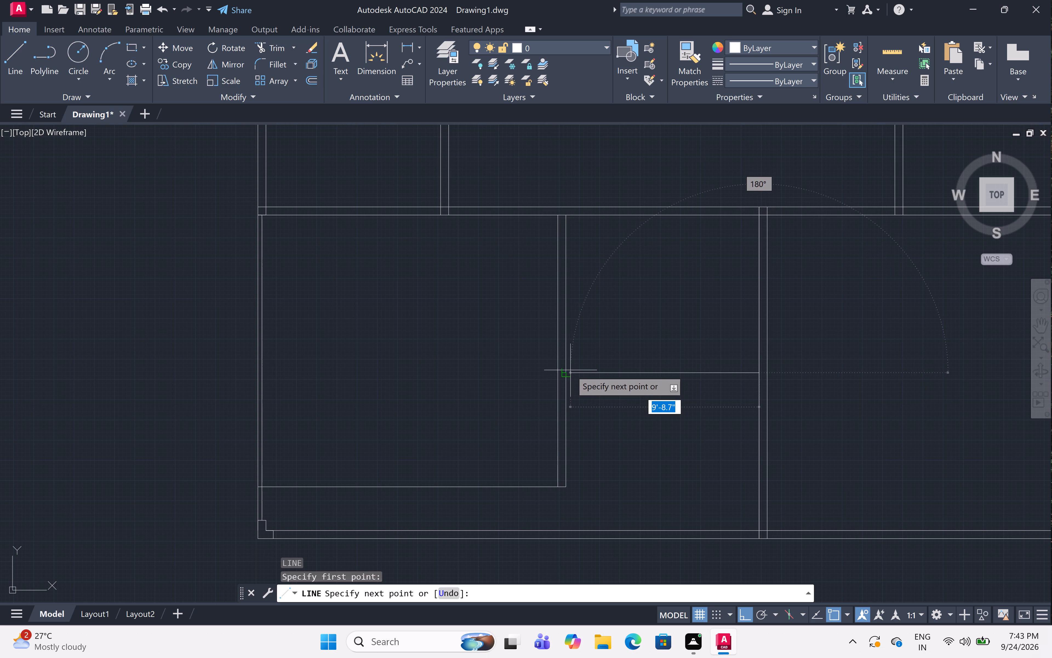
pyautogui.click(570, 371)
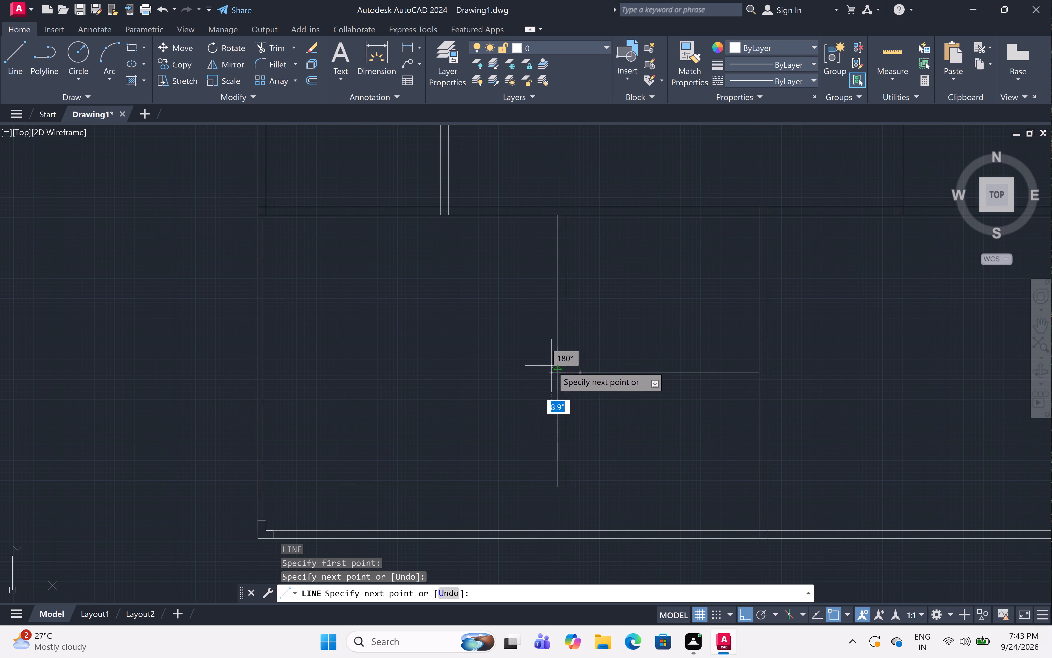
pyautogui.scroll(2, 565, 372)
pyautogui.click(545, 371)
pyautogui.press('Escape')
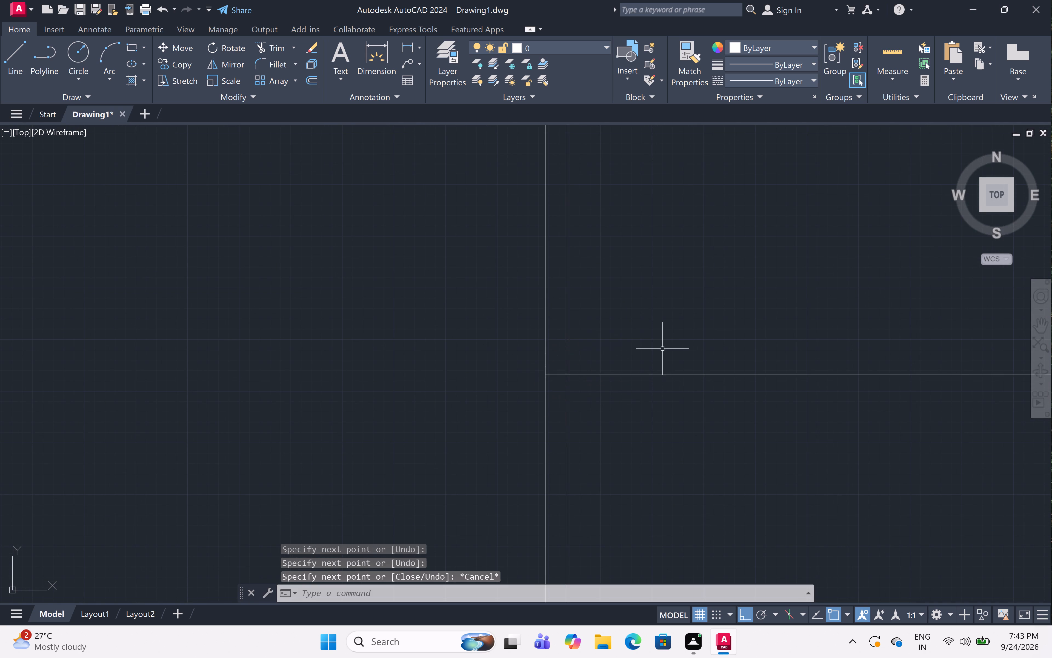
# Offset the middle room's horizontal midline 3'6" both upward and downward.
pyautogui.scroll(-3, 663, 344)
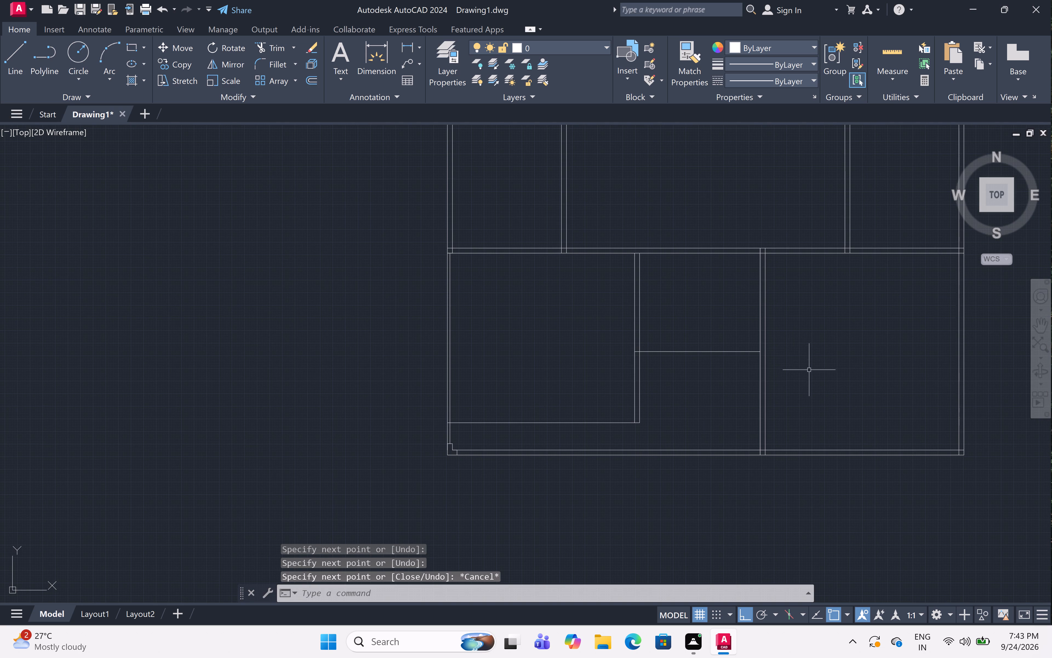
pyautogui.scroll(2, 765, 342)
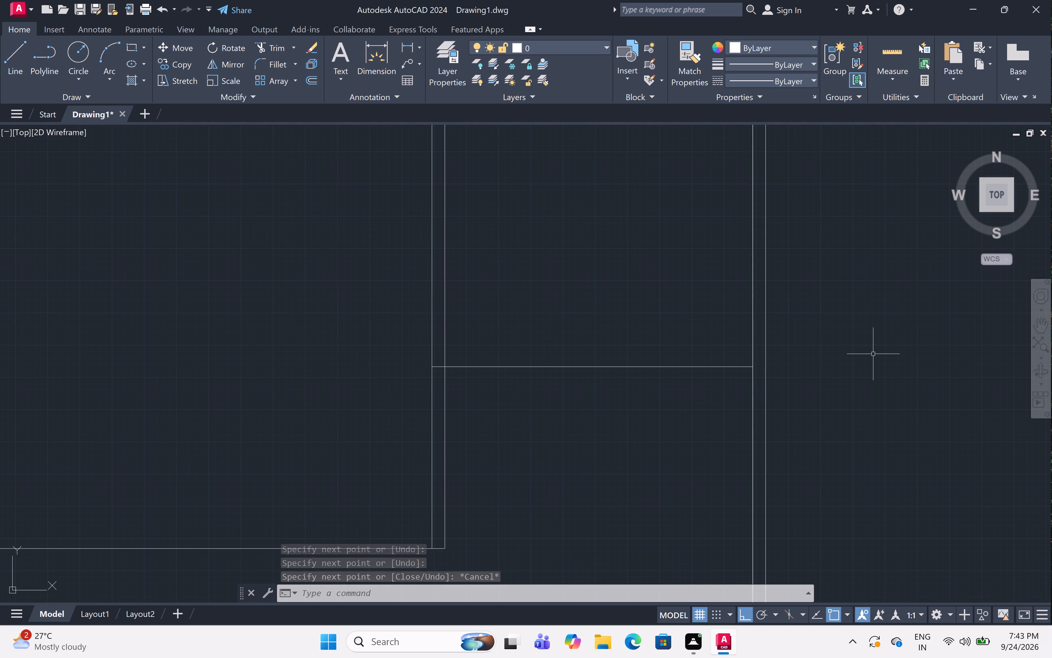
pyautogui.press('o')
pyautogui.press('f')
pyautogui.write('f')
pyautogui.press('space')
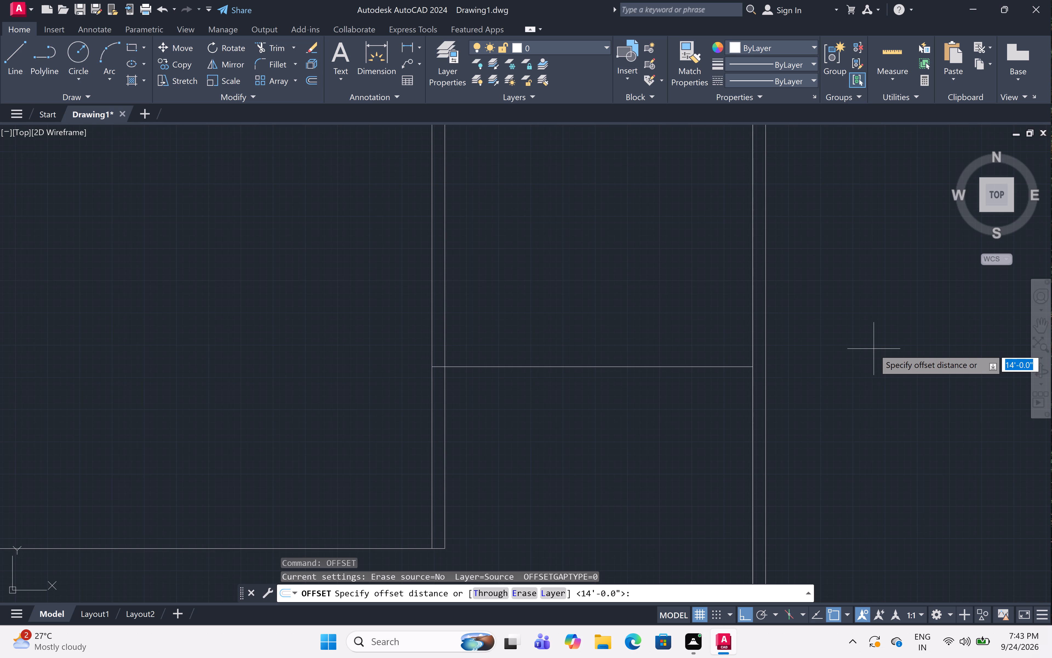
pyautogui.press('3')
pyautogui.press("'")
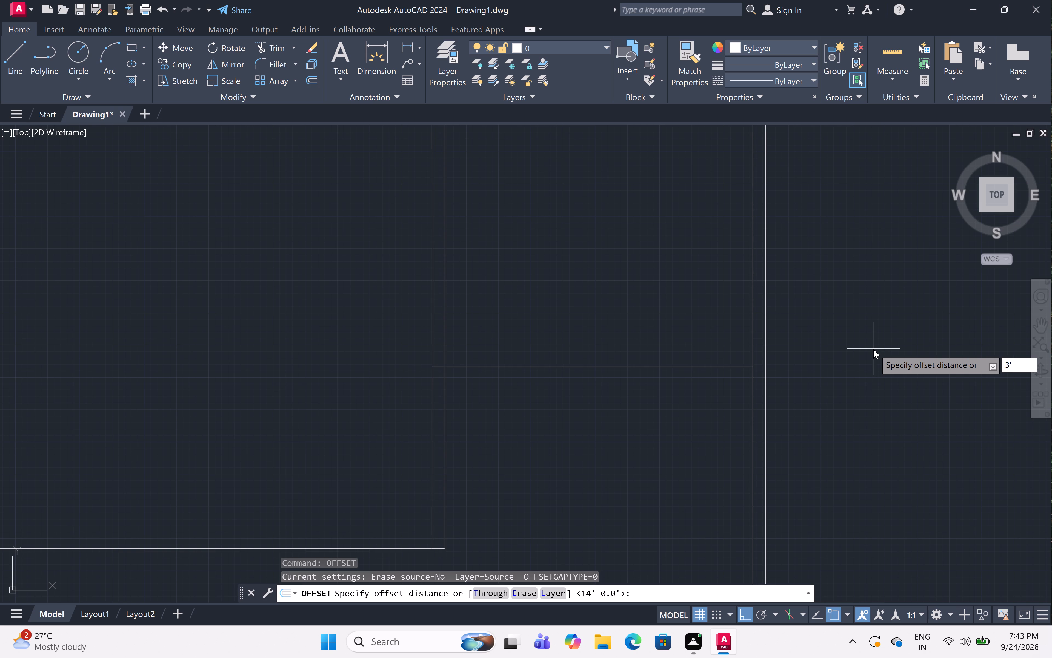
pyautogui.write('6"')
pyautogui.press('space')
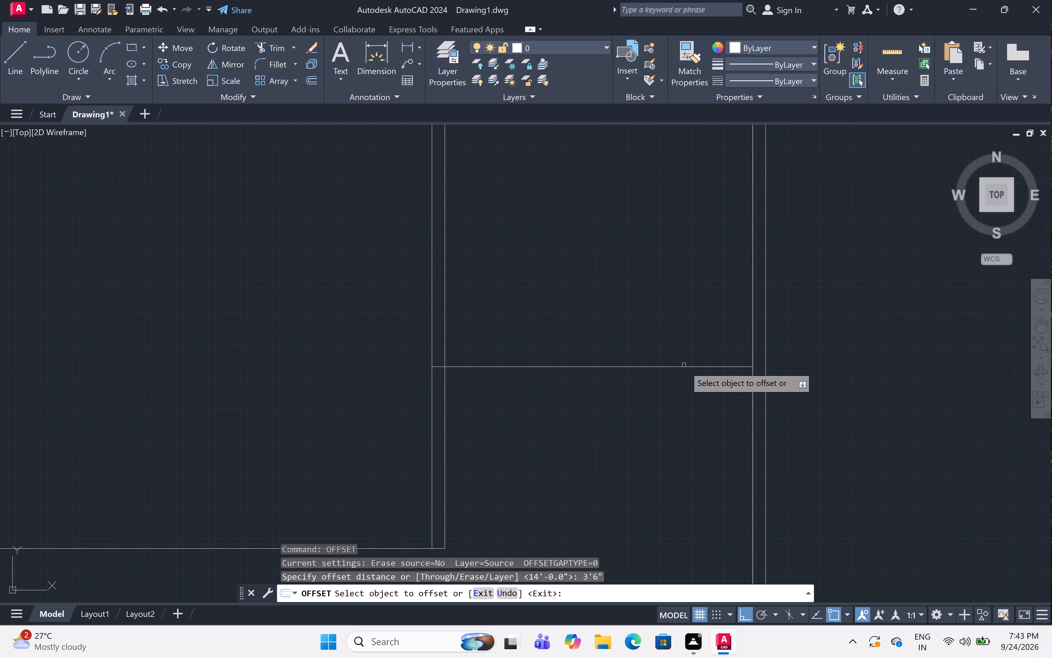
pyautogui.moveTo(685, 367); pyautogui.dragTo(685, 360)
pyautogui.click(689, 243)
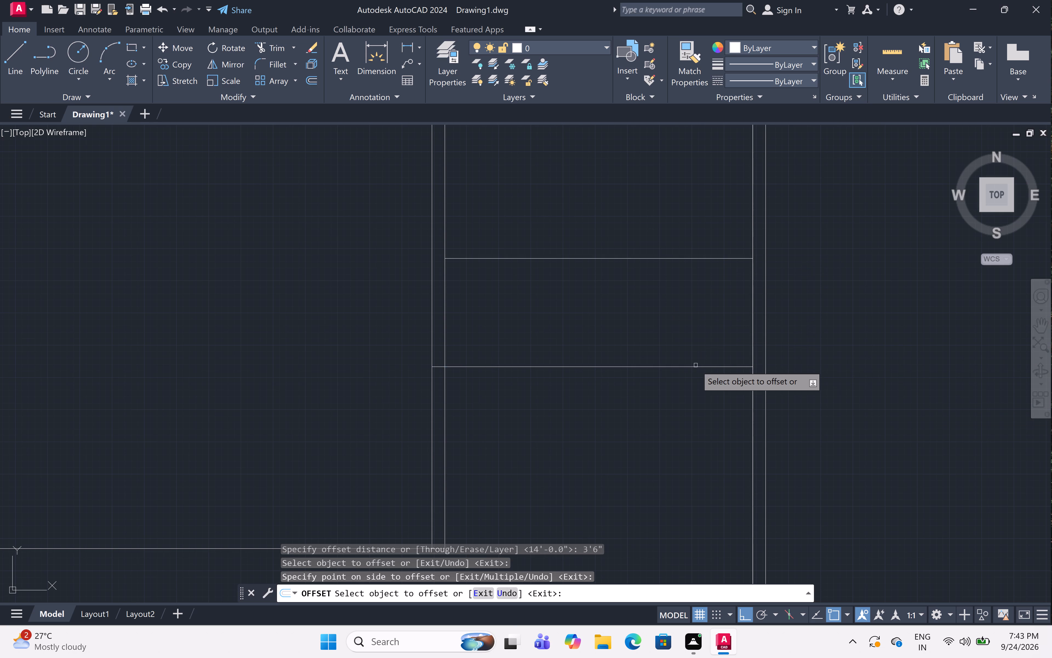
pyautogui.click(695, 367)
pyautogui.moveTo(695, 462); pyautogui.dragTo(694, 458)
pyautogui.scroll(-2, 699, 376)
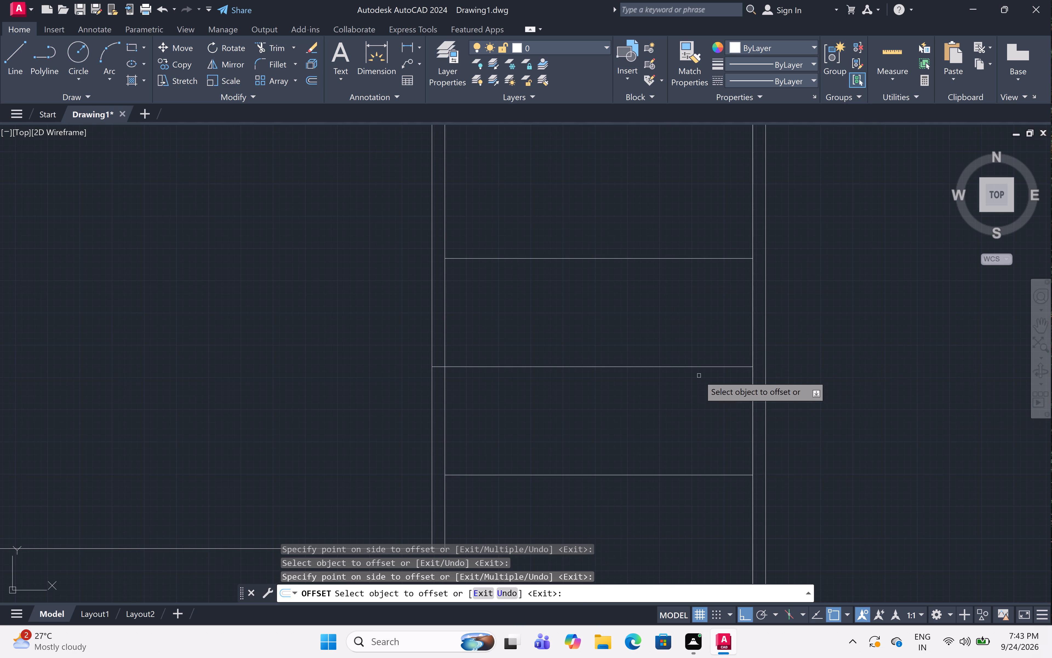
pyautogui.scroll(-1, 699, 376)
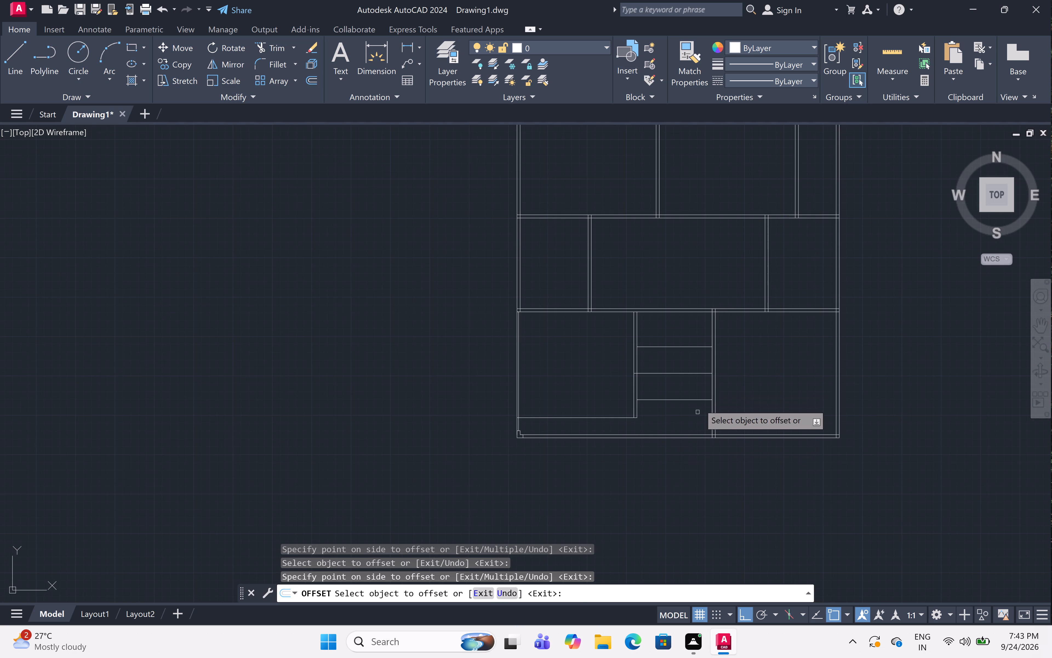
pyautogui.scroll(2, 695, 372)
pyautogui.press('Escape')
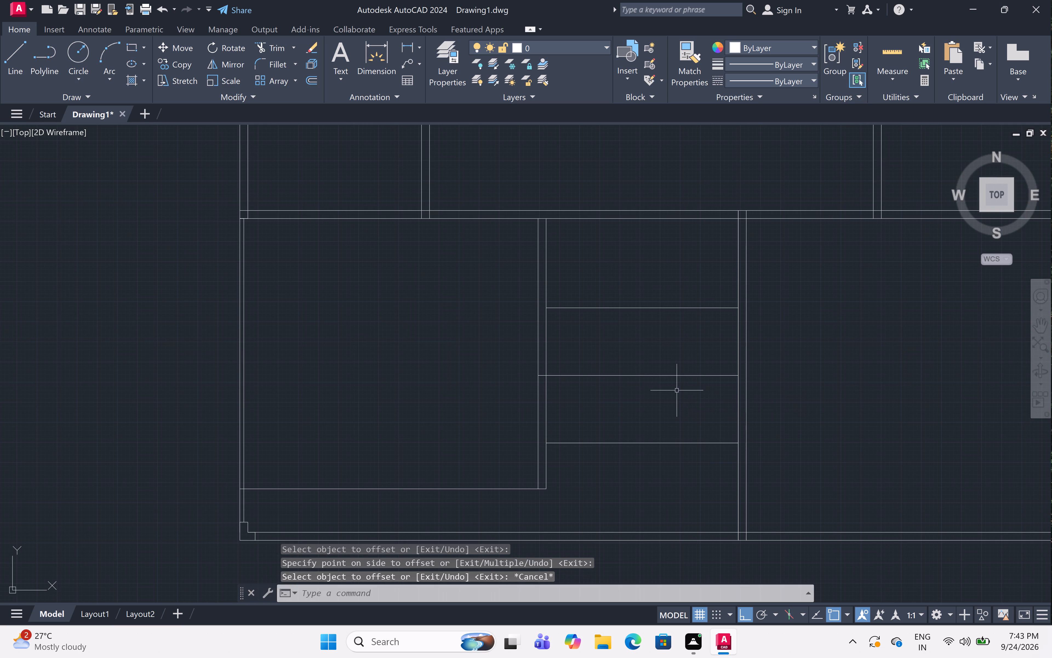
# Trim away the original horizontal midline in the middle room, including its short piece inside the left partition.
pyautogui.write('tr')
pyautogui.press('space')
pyautogui.click(645, 376)
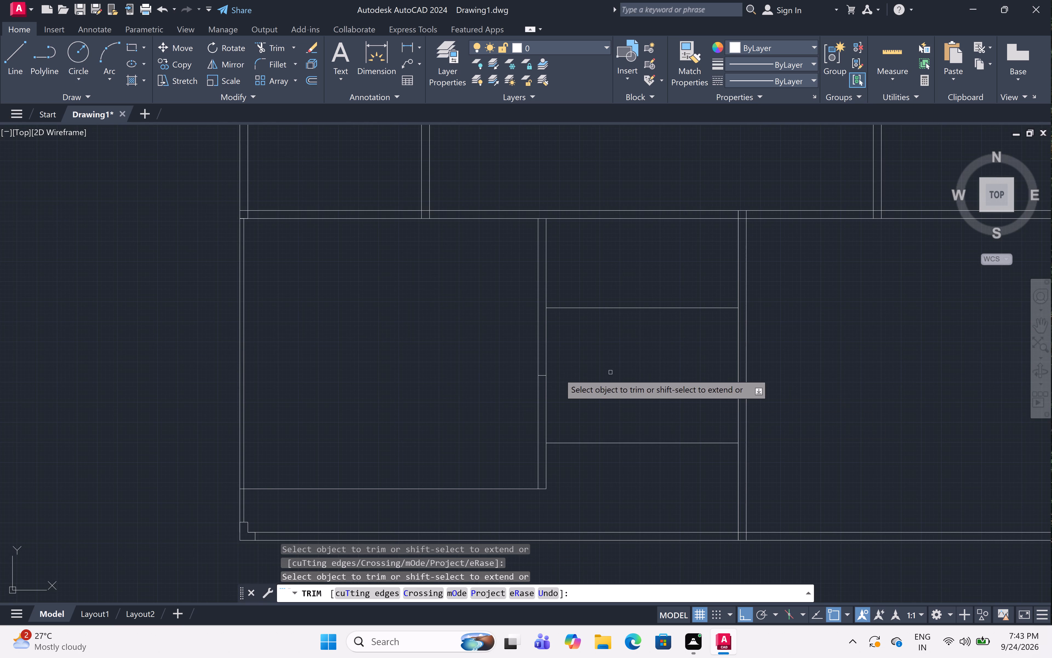
pyautogui.scroll(2, 537, 377)
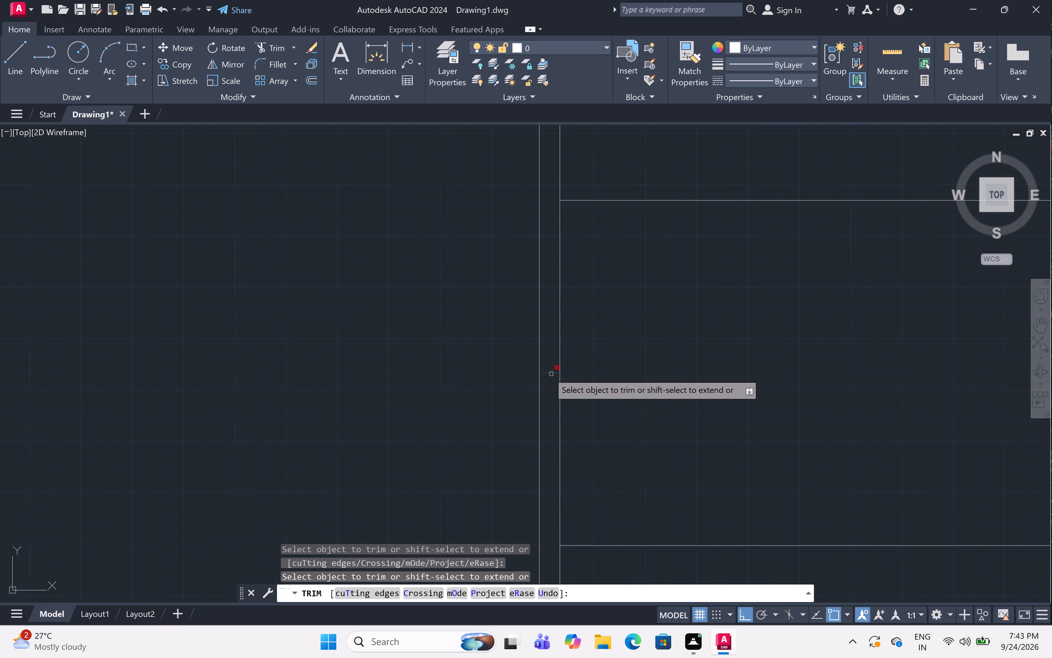
pyautogui.click(549, 374)
pyautogui.scroll(-5, 598, 359)
pyautogui.scroll(1, 602, 367)
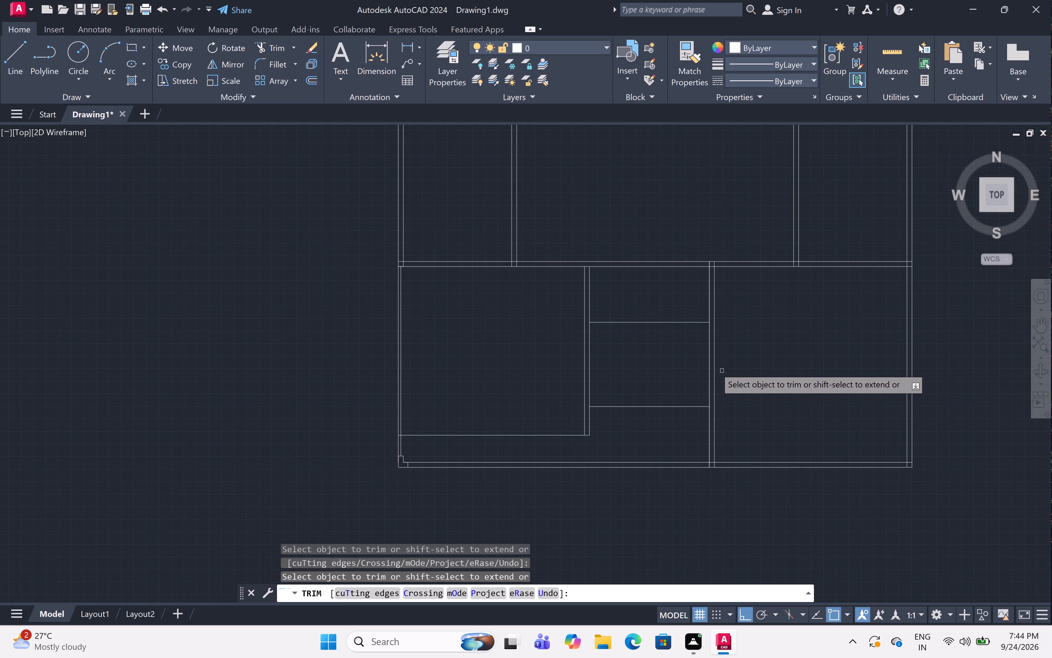
pyautogui.press('Escape')
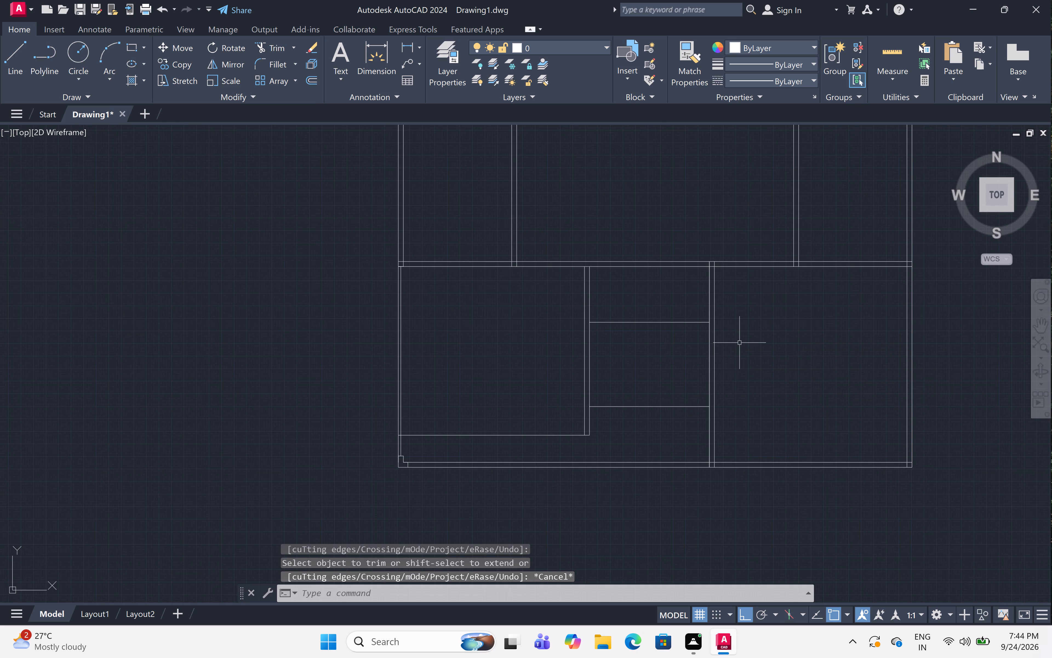
# Extend both horizontal lines in the middle room through the left and right partitions to their far faces.
pyautogui.press('e')
pyautogui.write('x')
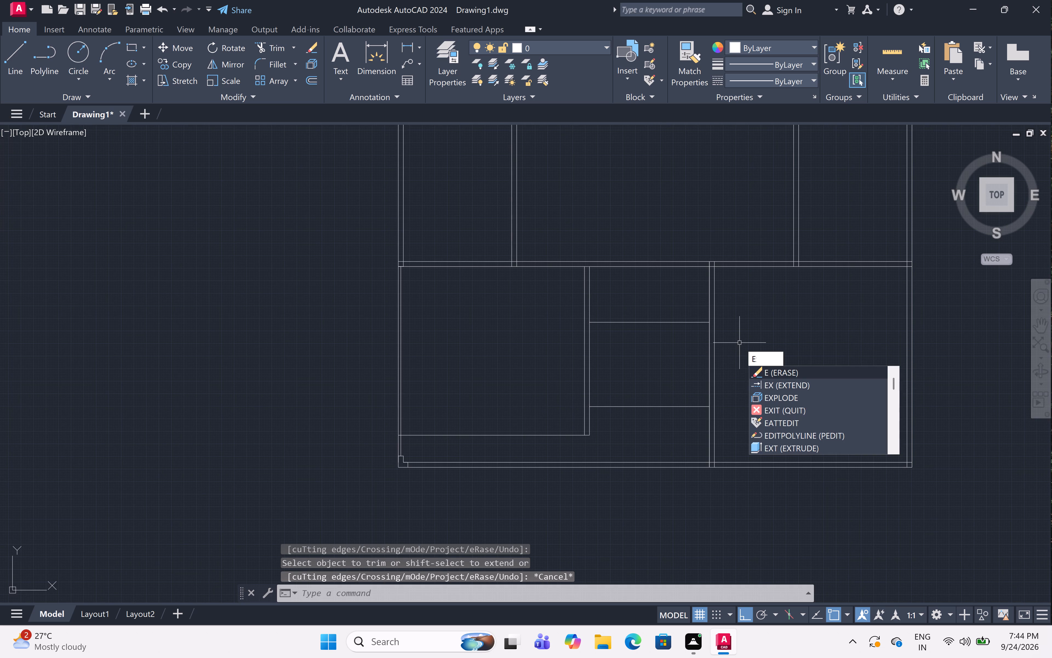
pyautogui.press('space')
pyautogui.click(679, 316)
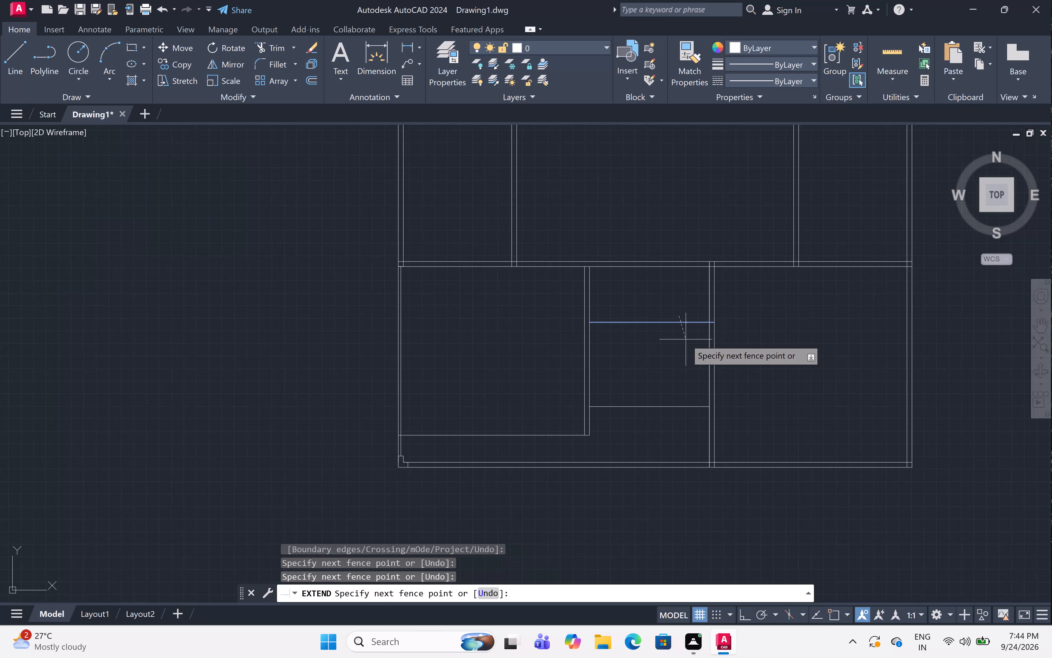
pyautogui.click(686, 339)
pyautogui.click(619, 313)
pyautogui.click(620, 349)
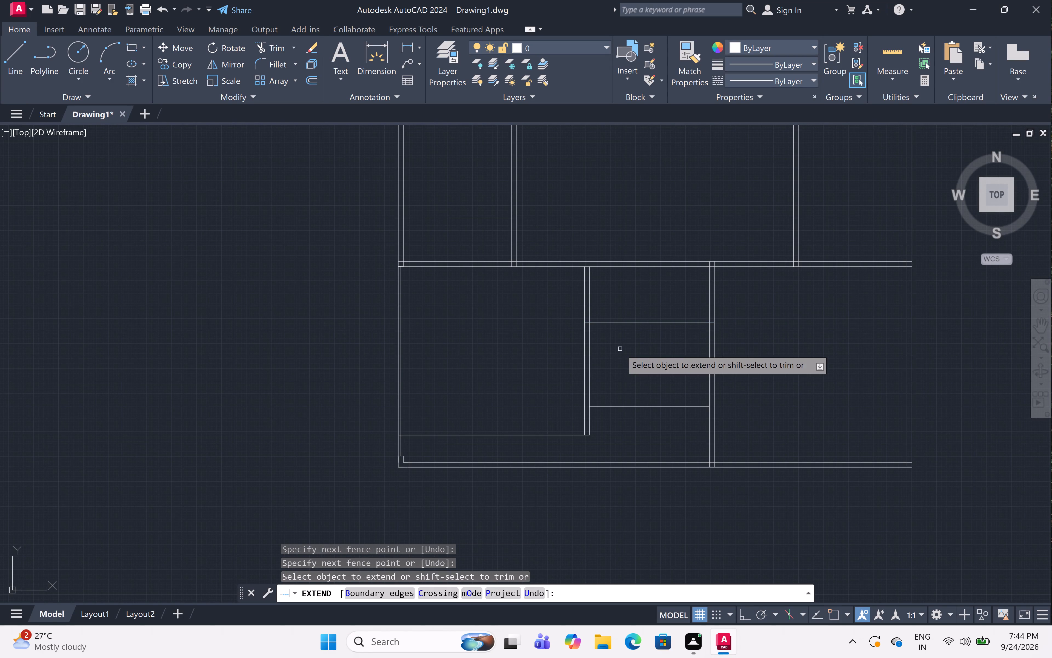
pyautogui.click(607, 399)
pyautogui.click(610, 411)
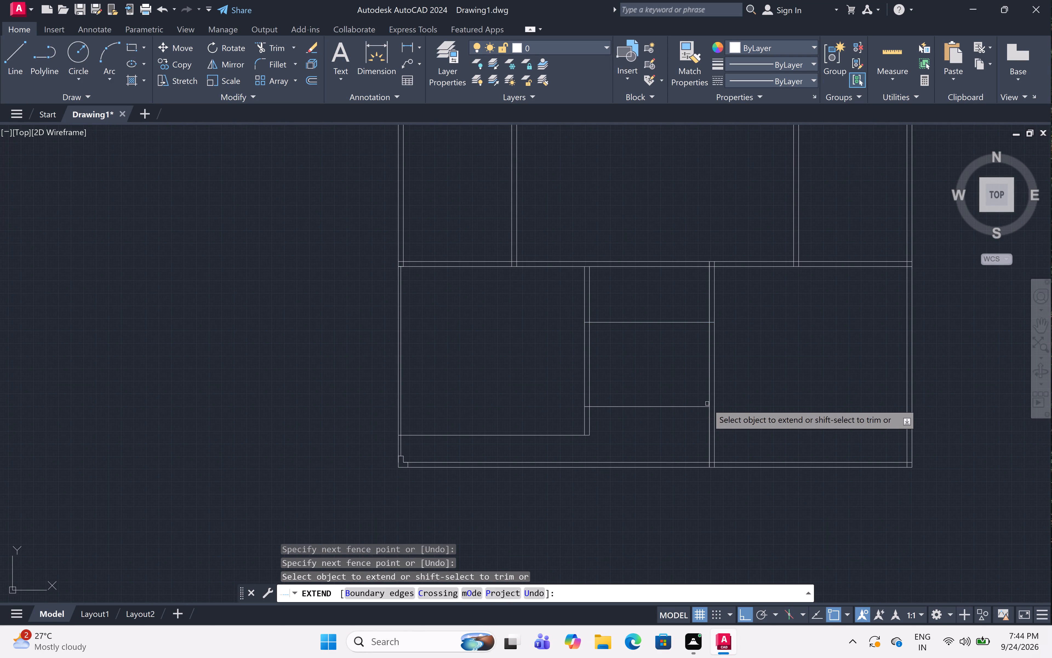
pyautogui.click(688, 394)
pyautogui.click(691, 424)
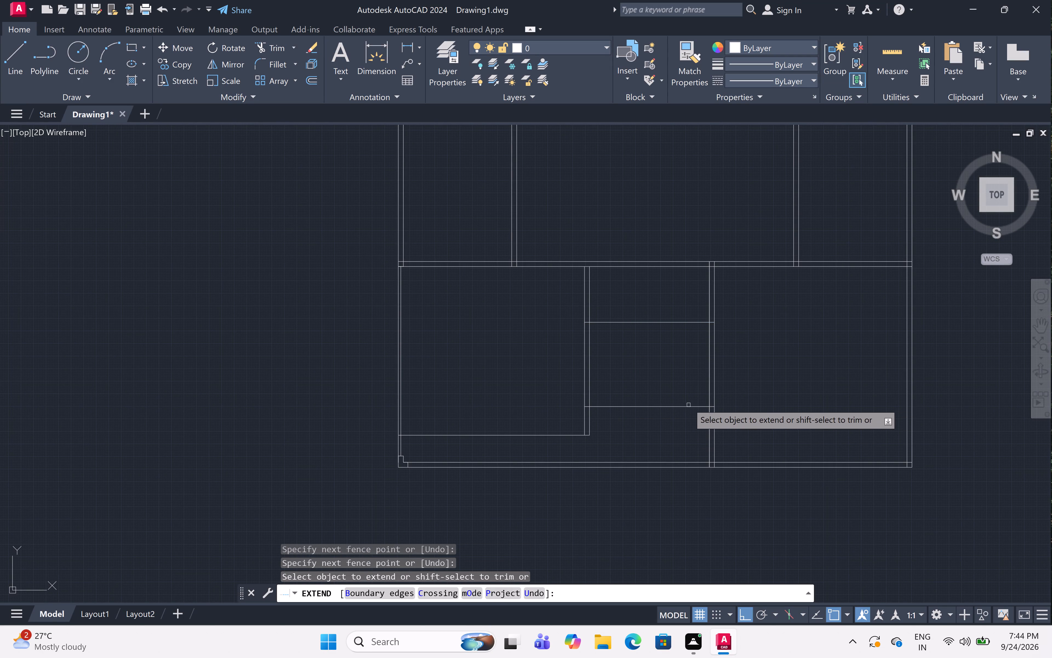
pyautogui.press('Escape')
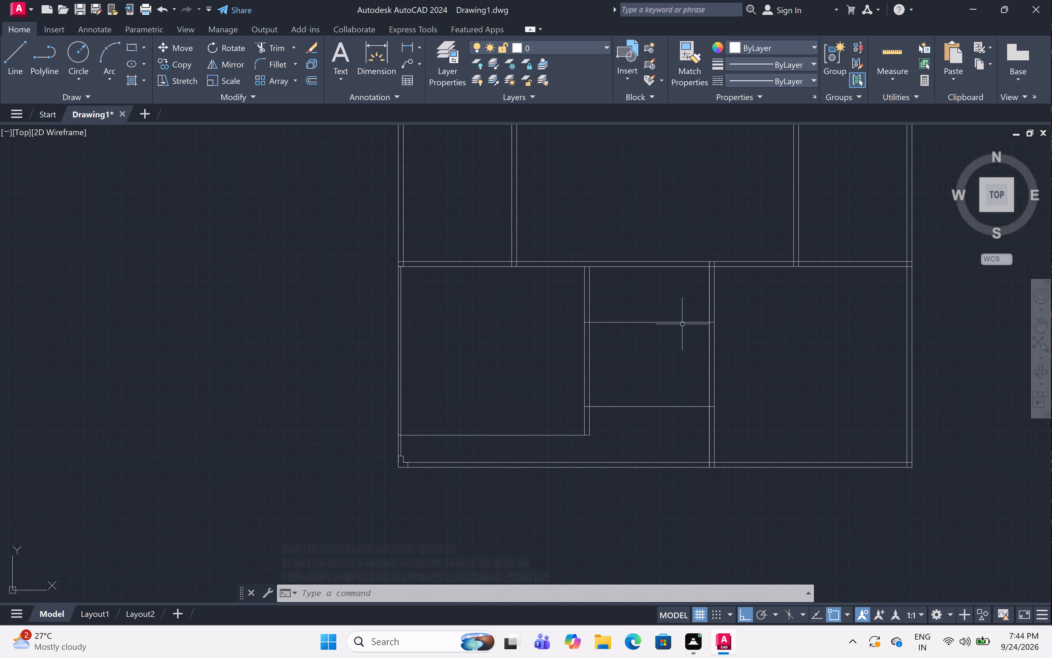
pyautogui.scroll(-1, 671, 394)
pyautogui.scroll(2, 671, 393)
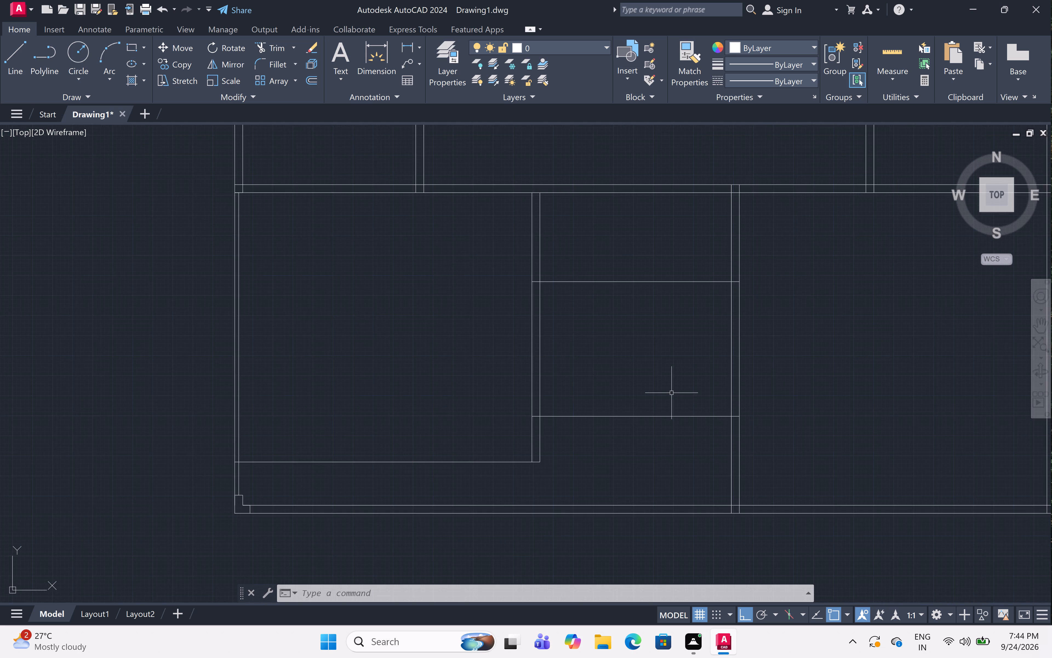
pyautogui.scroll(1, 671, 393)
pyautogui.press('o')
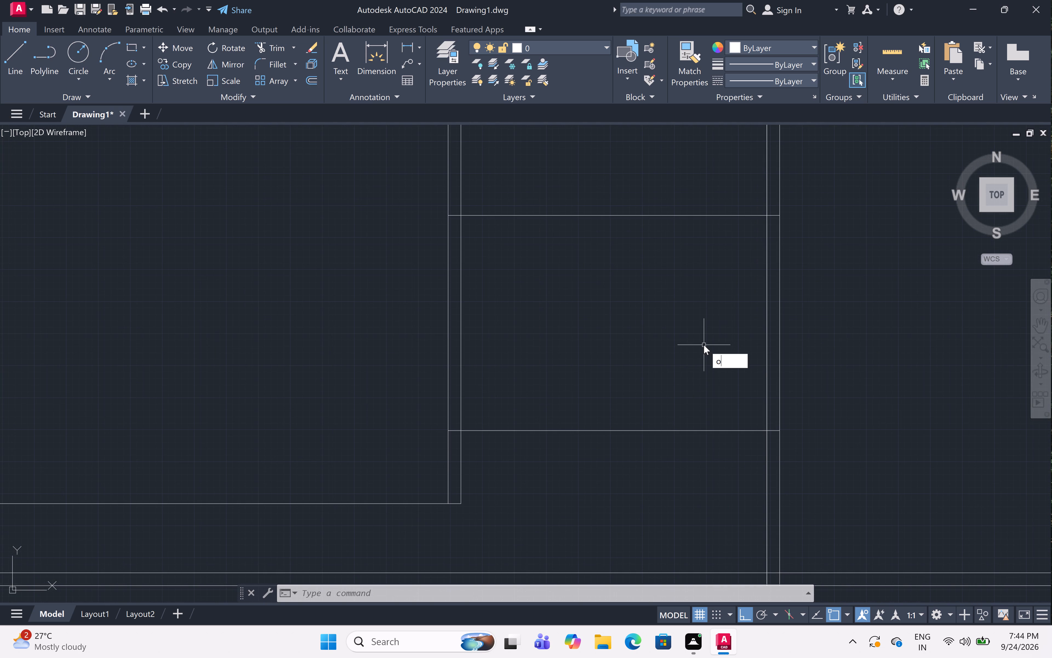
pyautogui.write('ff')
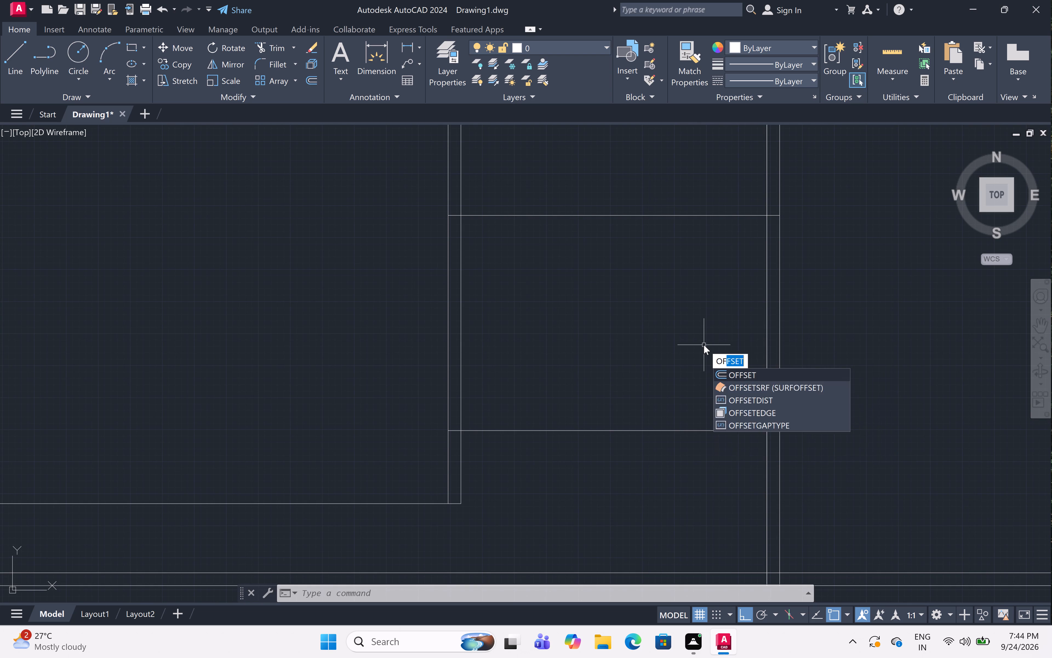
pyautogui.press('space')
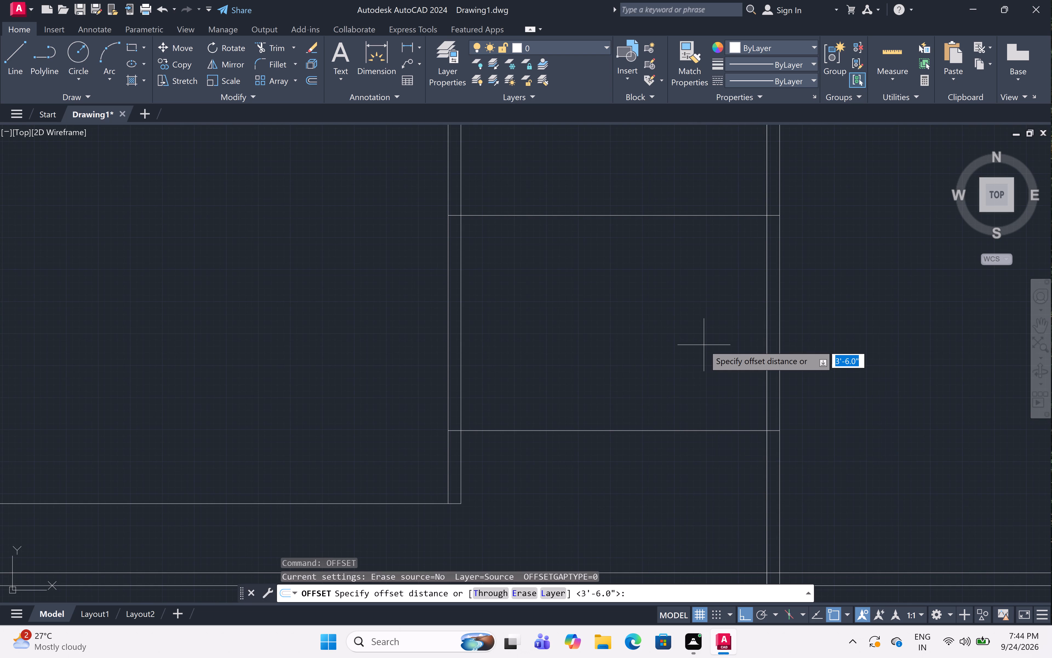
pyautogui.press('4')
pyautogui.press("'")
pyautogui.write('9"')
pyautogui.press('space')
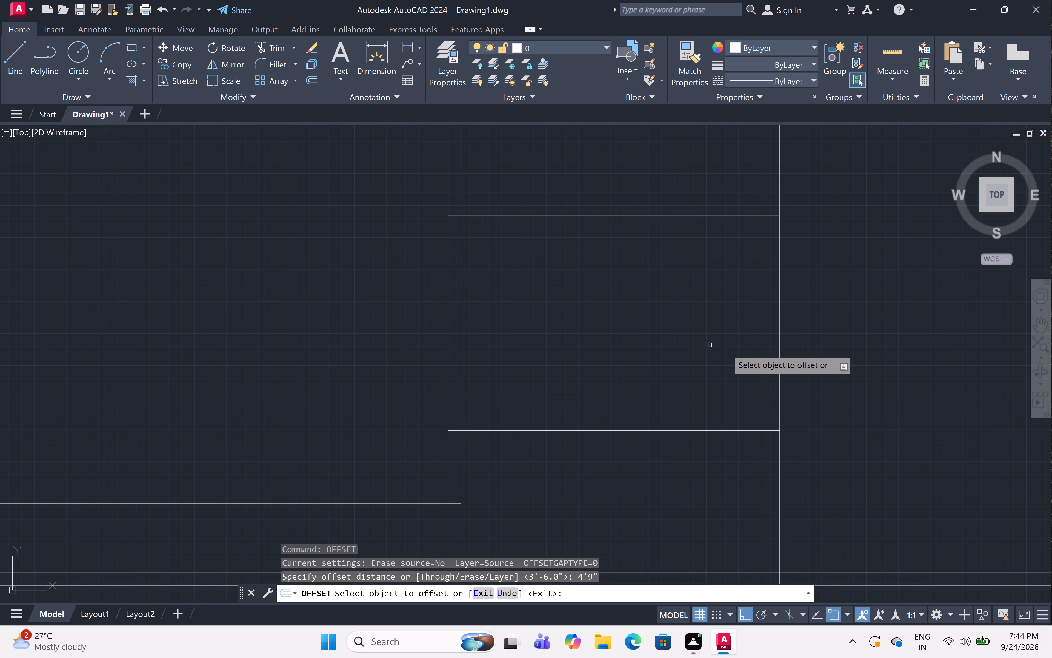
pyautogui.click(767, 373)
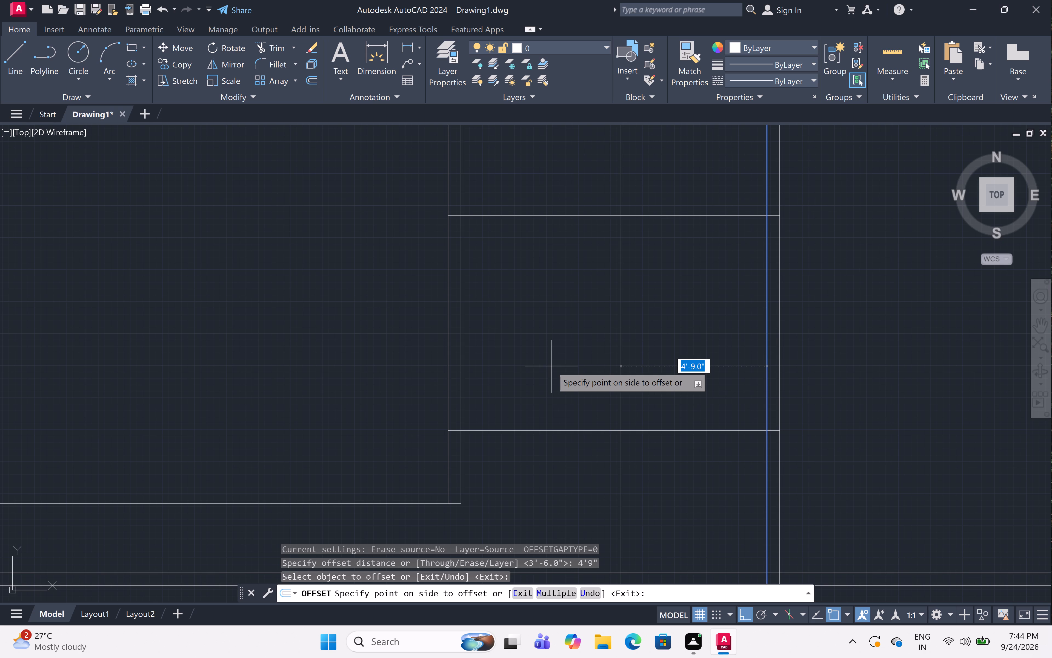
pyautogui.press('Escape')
# Draw a vertical line from the midpoint of the middle room's upper horizontal line down to the lower one.
pyautogui.write('l')
pyautogui.press('space')
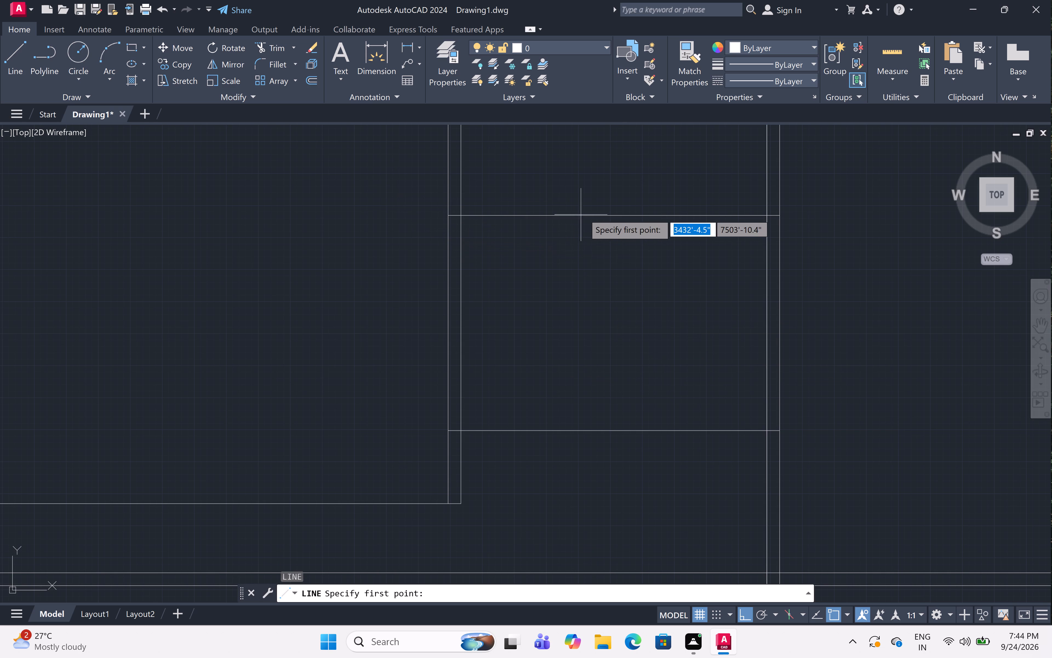
pyautogui.click(612, 214)
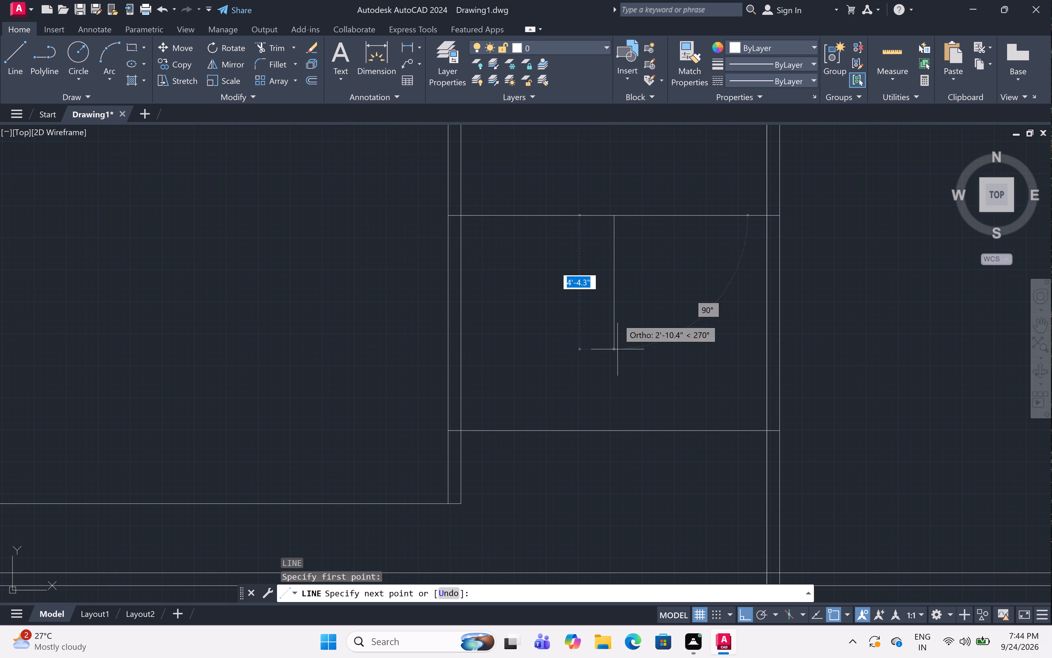
pyautogui.click(615, 432)
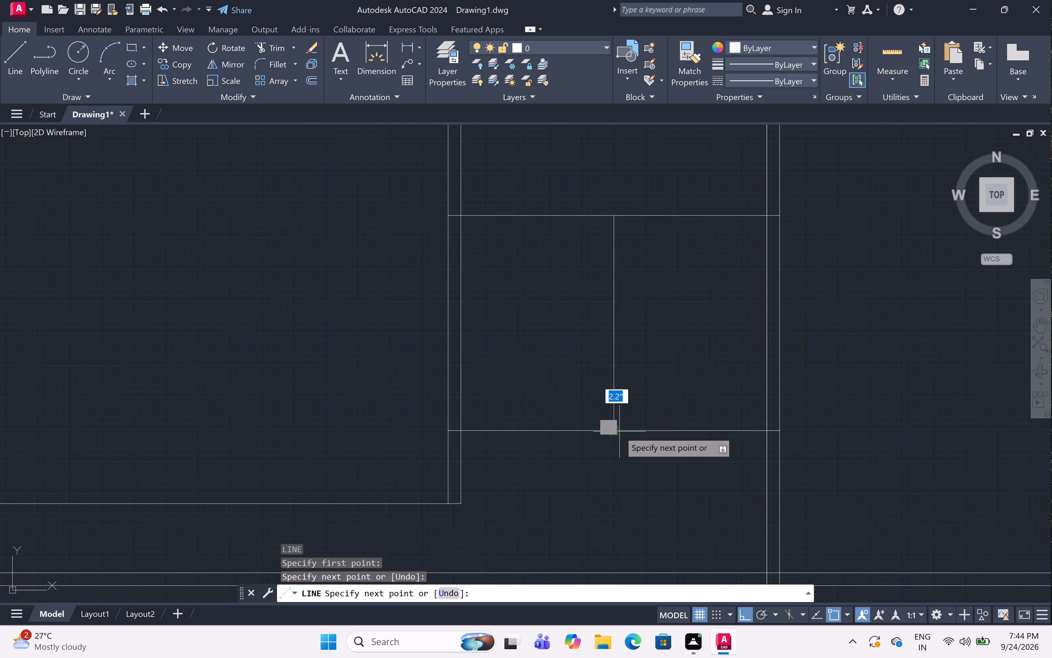
pyautogui.press('Escape')
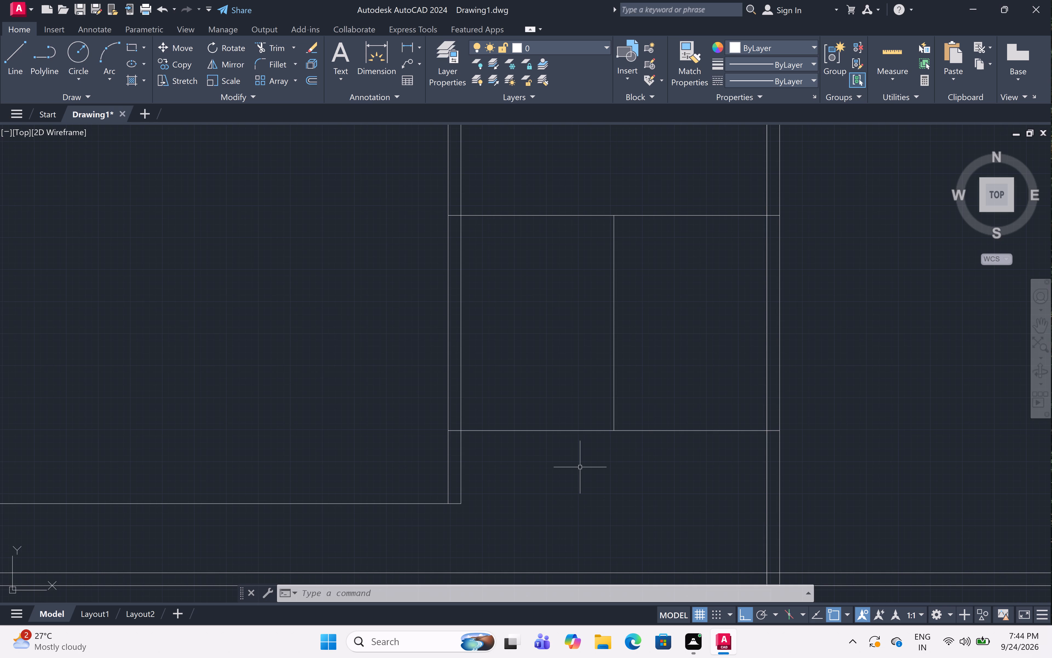
# Offset the middle room's lower horizontal line 5" downward and its upper horizontal line 5" upward.
pyautogui.write('off')
pyautogui.press('space')
pyautogui.write('5"')
pyautogui.press('space')
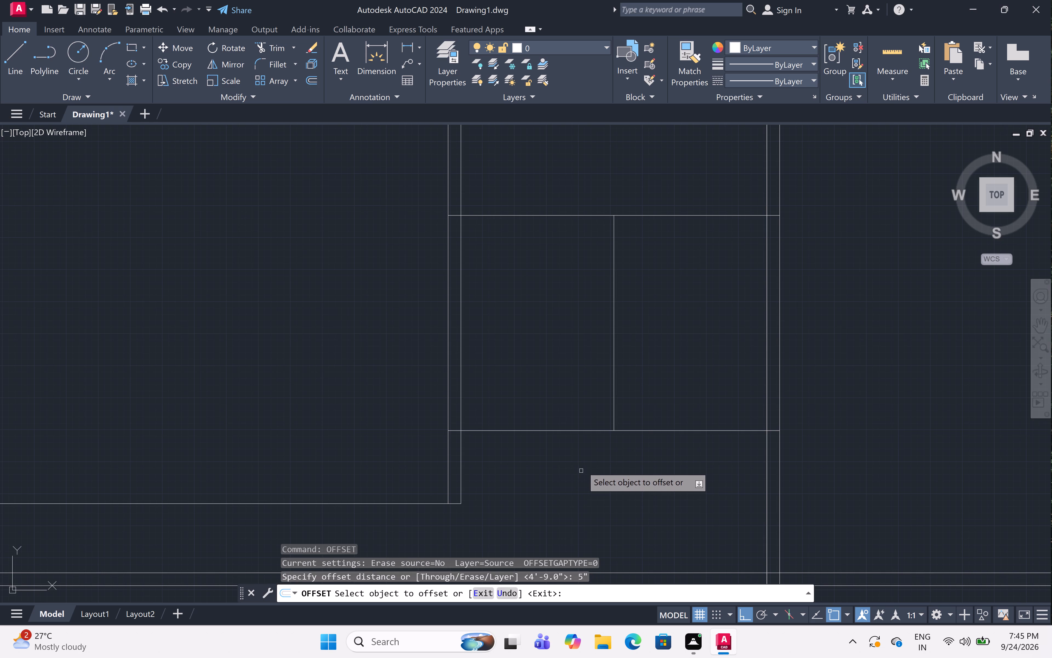
pyautogui.click(592, 430)
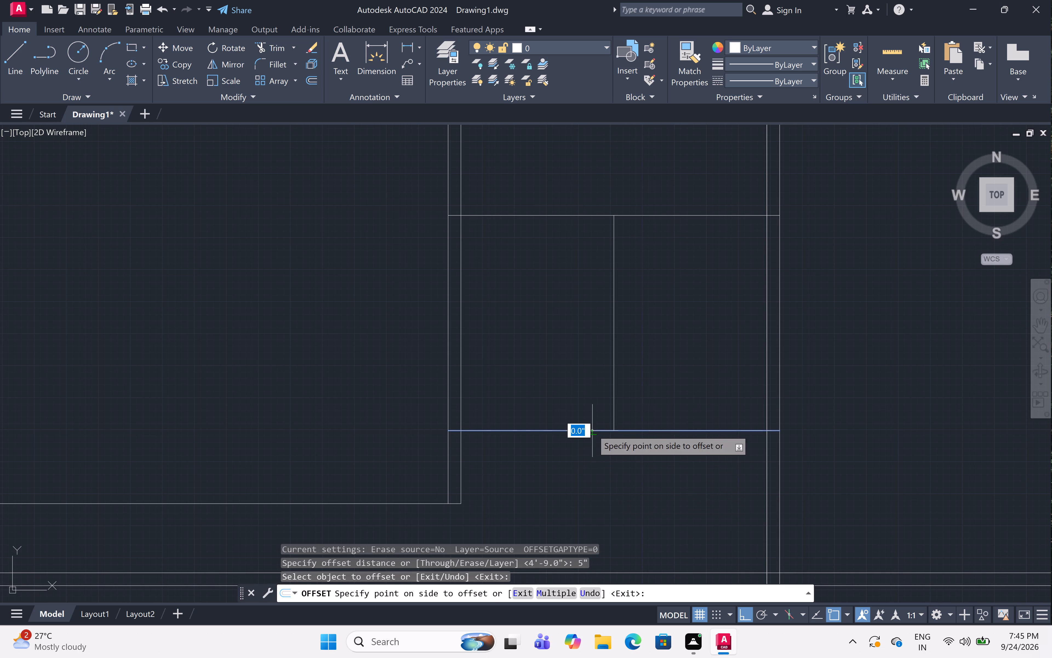
pyautogui.moveTo(593, 482); pyautogui.dragTo(593, 475)
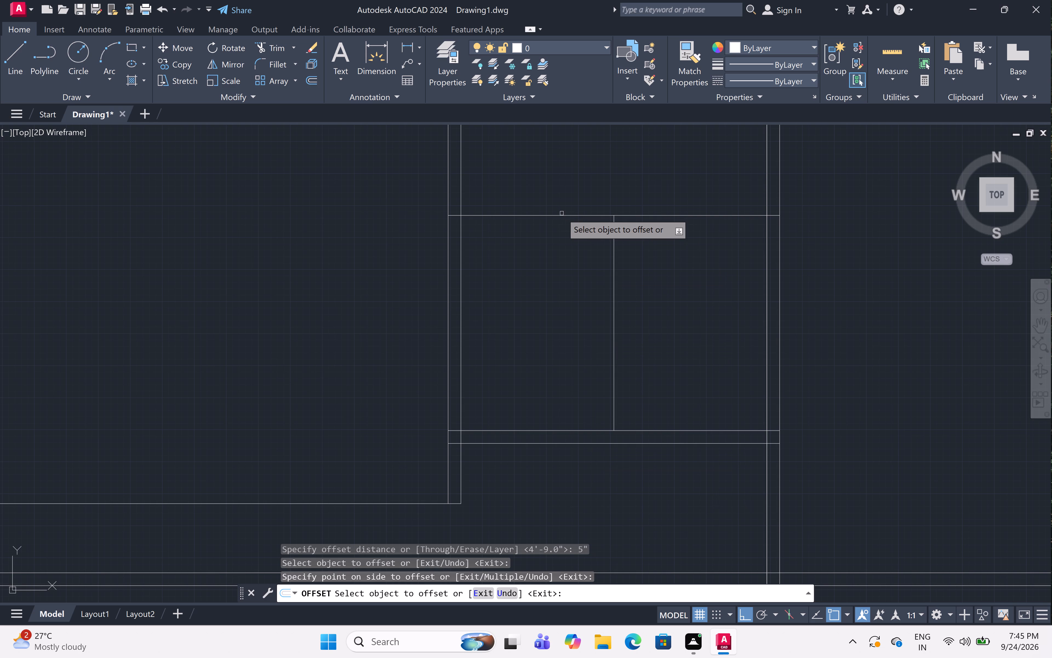
pyautogui.click(562, 215)
pyautogui.click(563, 168)
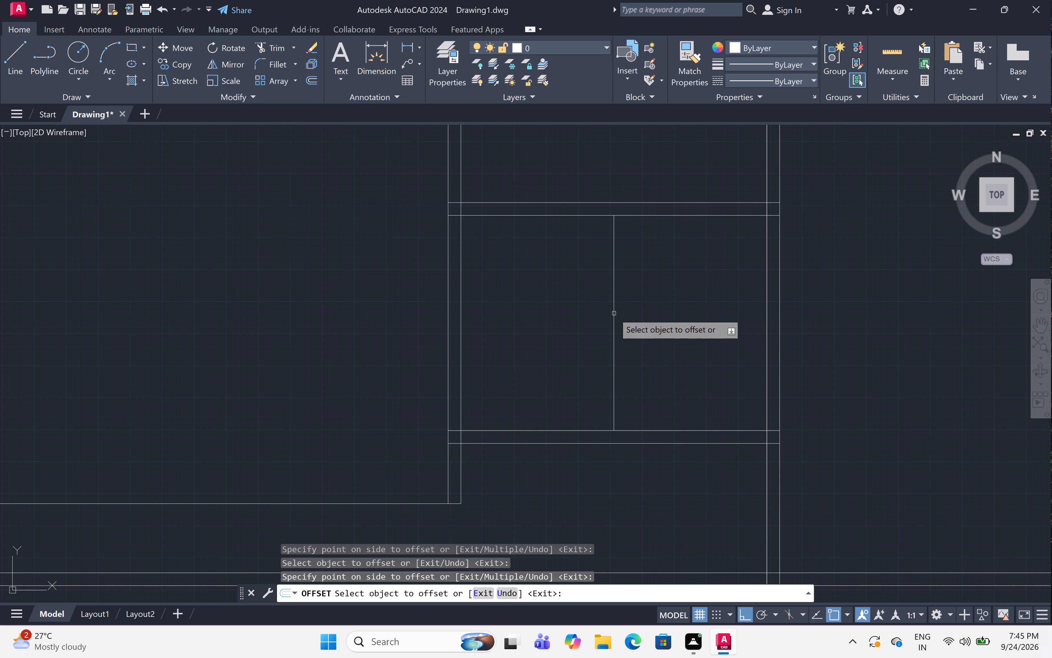
pyautogui.press('Escape')
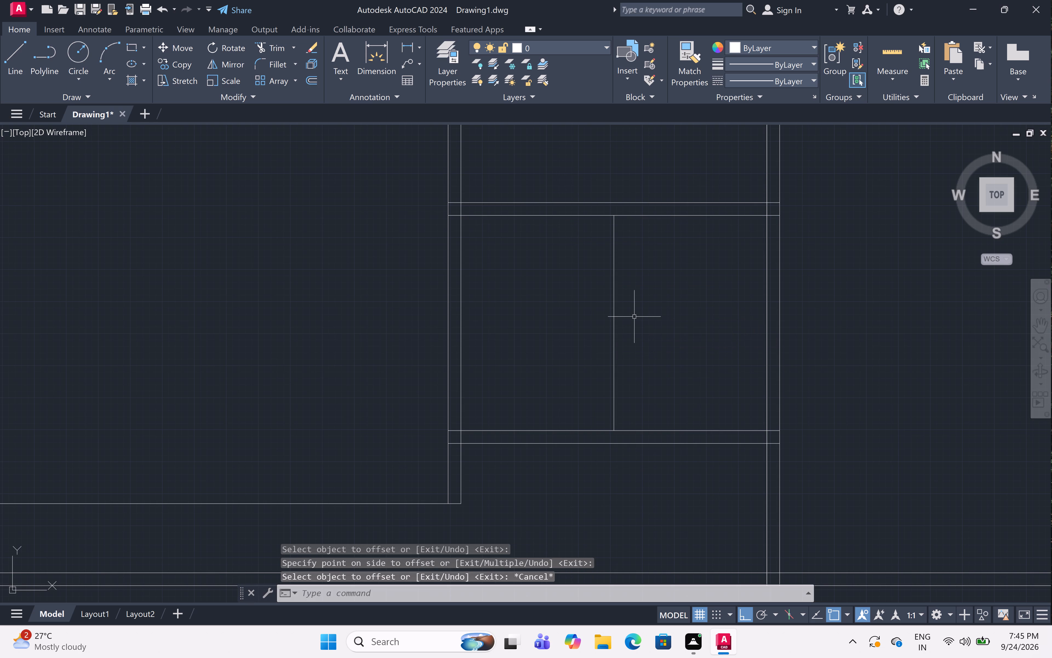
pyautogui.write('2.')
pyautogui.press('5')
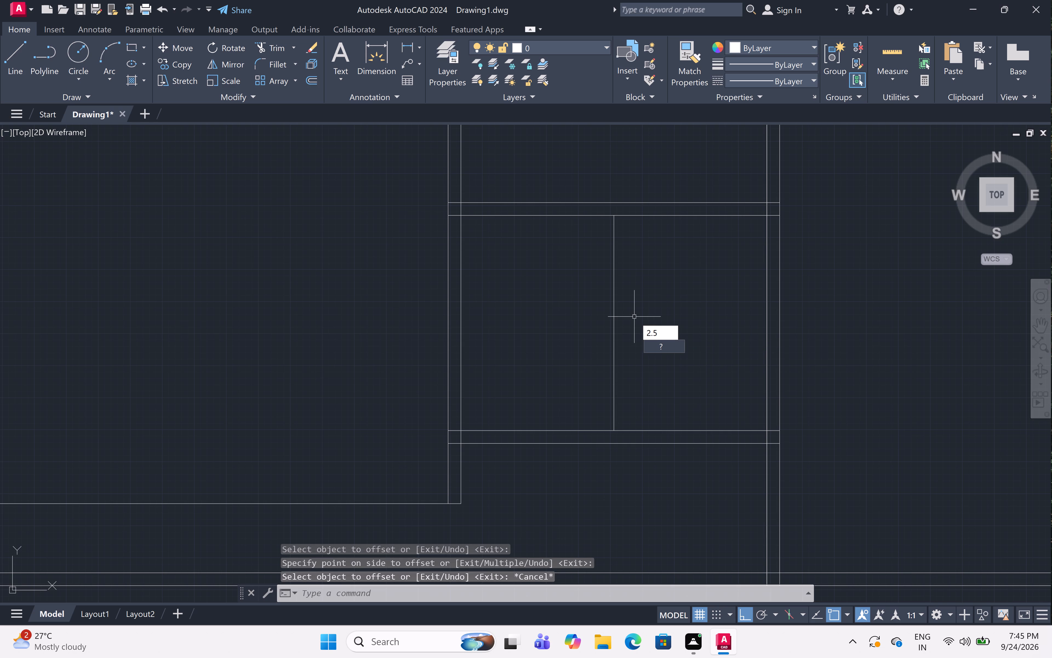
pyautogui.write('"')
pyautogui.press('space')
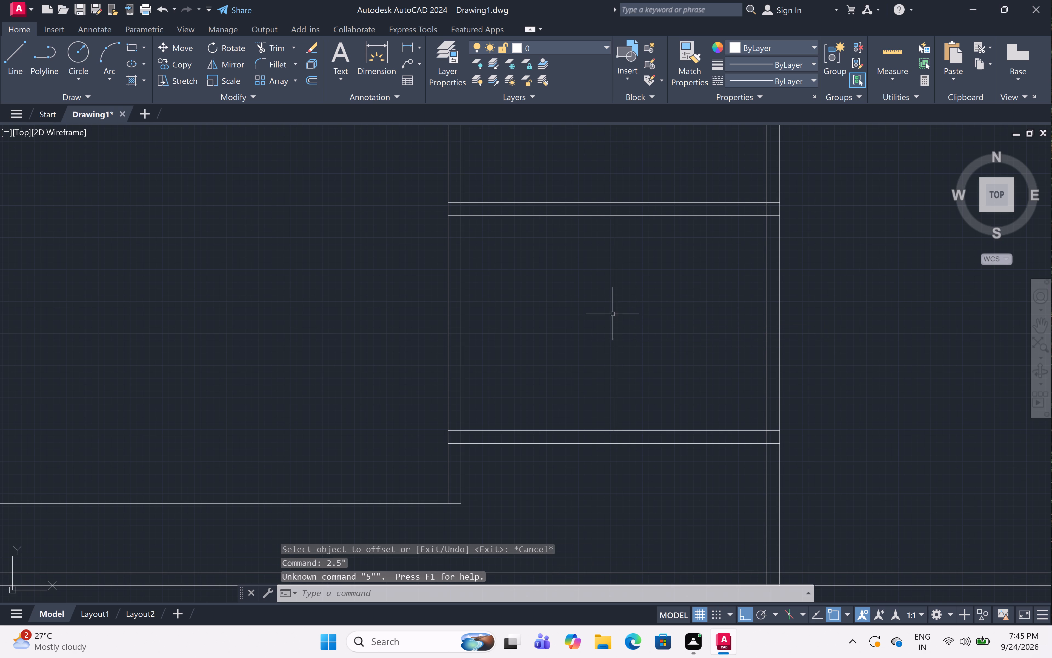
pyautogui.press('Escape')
# Offset the middle room's vertical centre line 2.5" to both sides.
pyautogui.write('off')
pyautogui.press('space')
pyautogui.write('2.')
pyautogui.press('5')
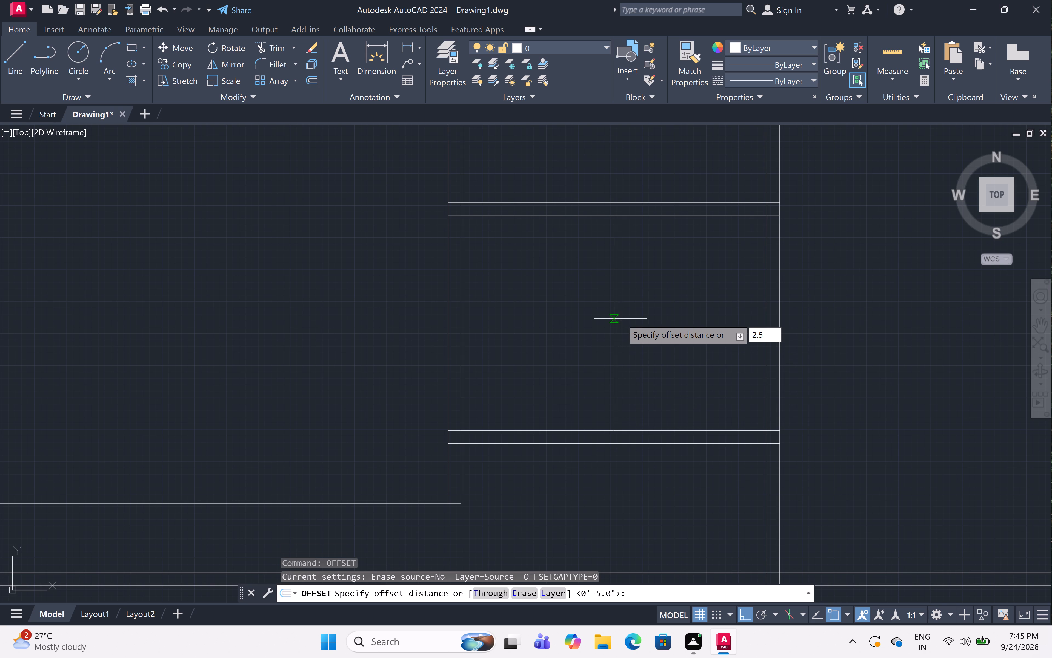
pyautogui.write('"')
pyautogui.press('space')
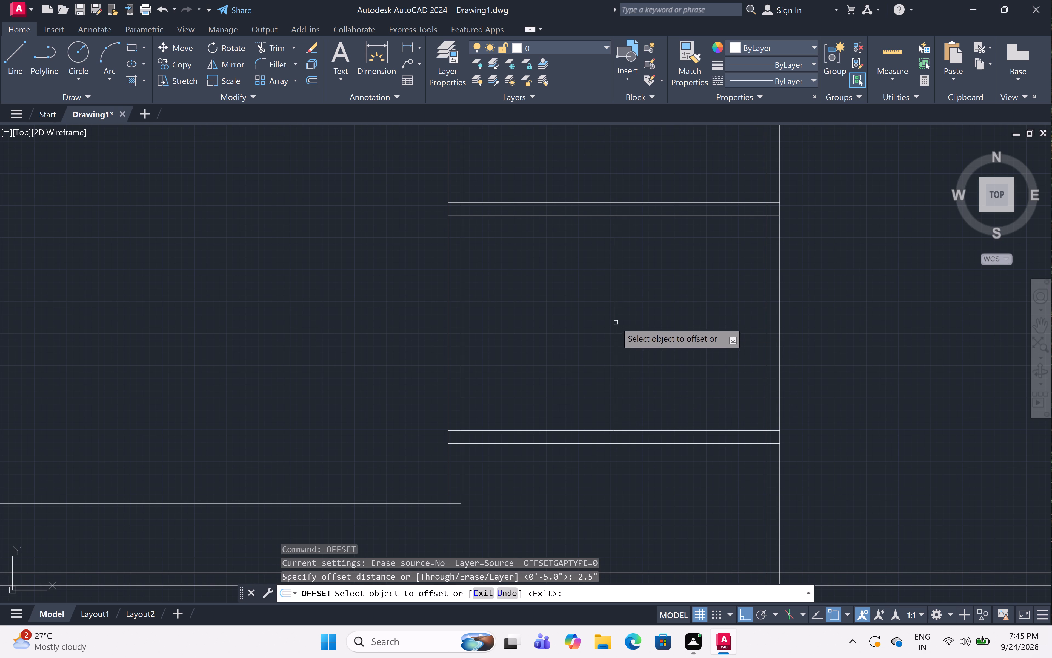
pyautogui.click(616, 322)
pyautogui.doubleClick(631, 321)
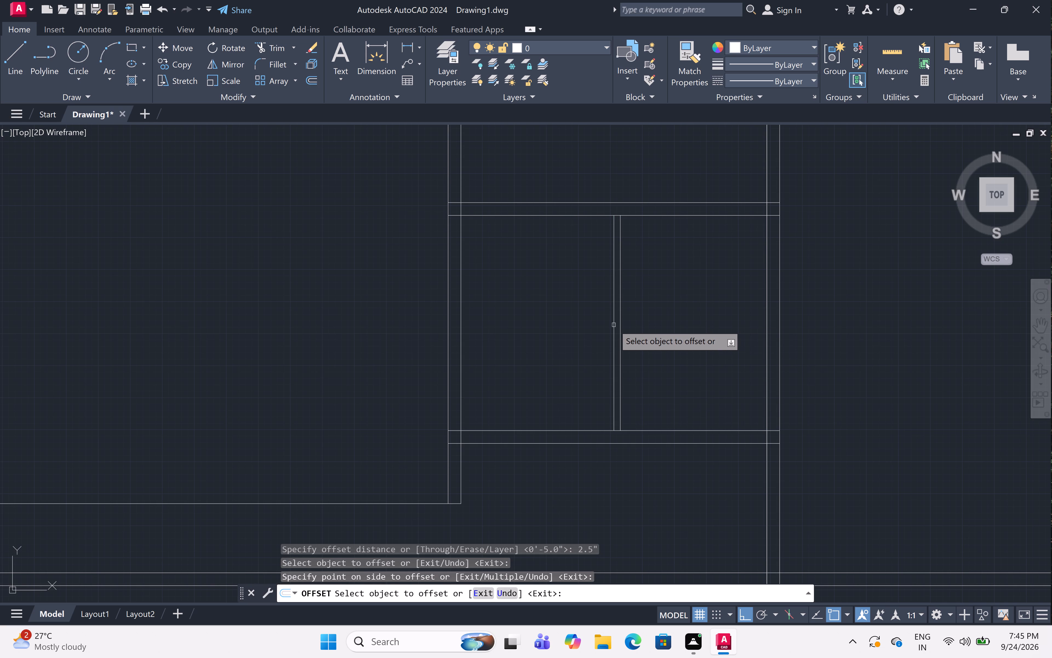
pyautogui.click(613, 323)
pyautogui.doubleClick(576, 325)
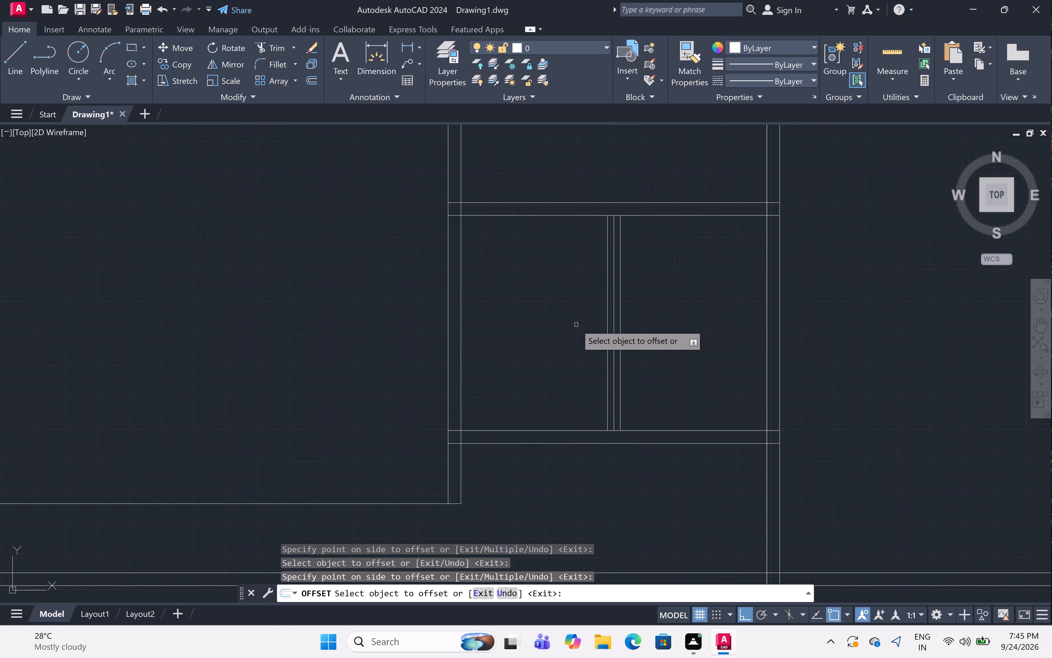
pyautogui.press('Escape')
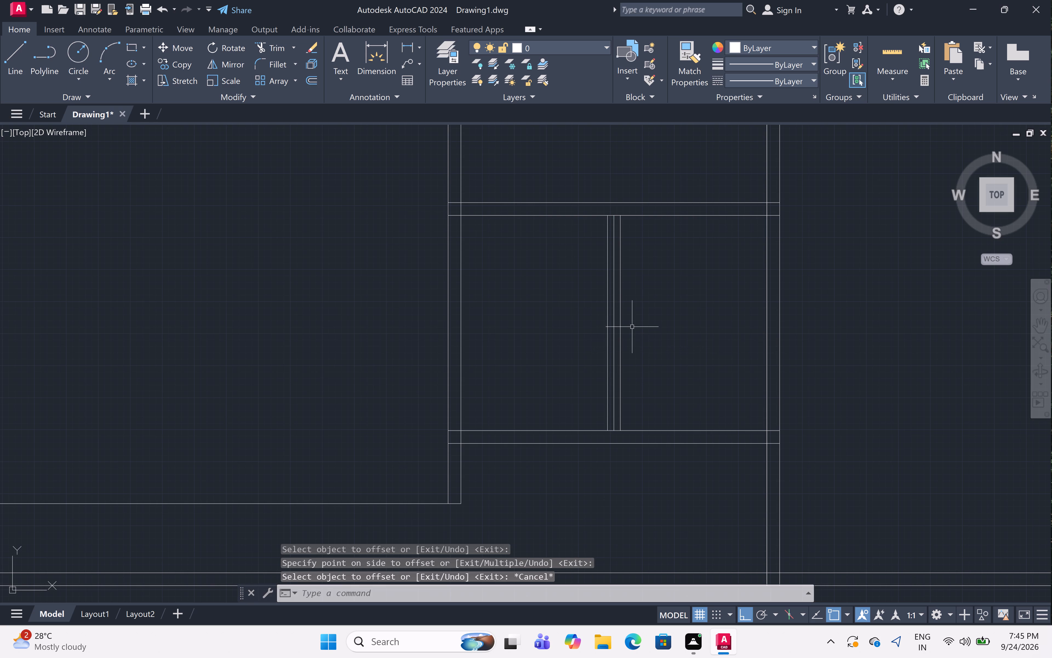
# Trim away the original vertical centre line between its two offset lines.
pyautogui.write('tr')
pyautogui.press('space')
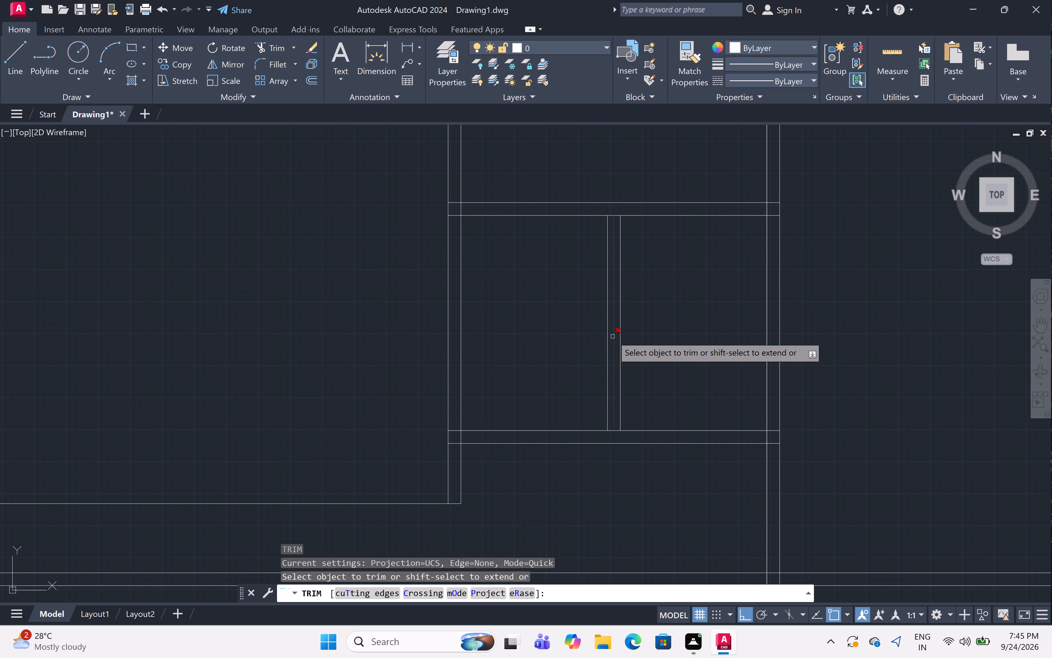
pyautogui.click(613, 336)
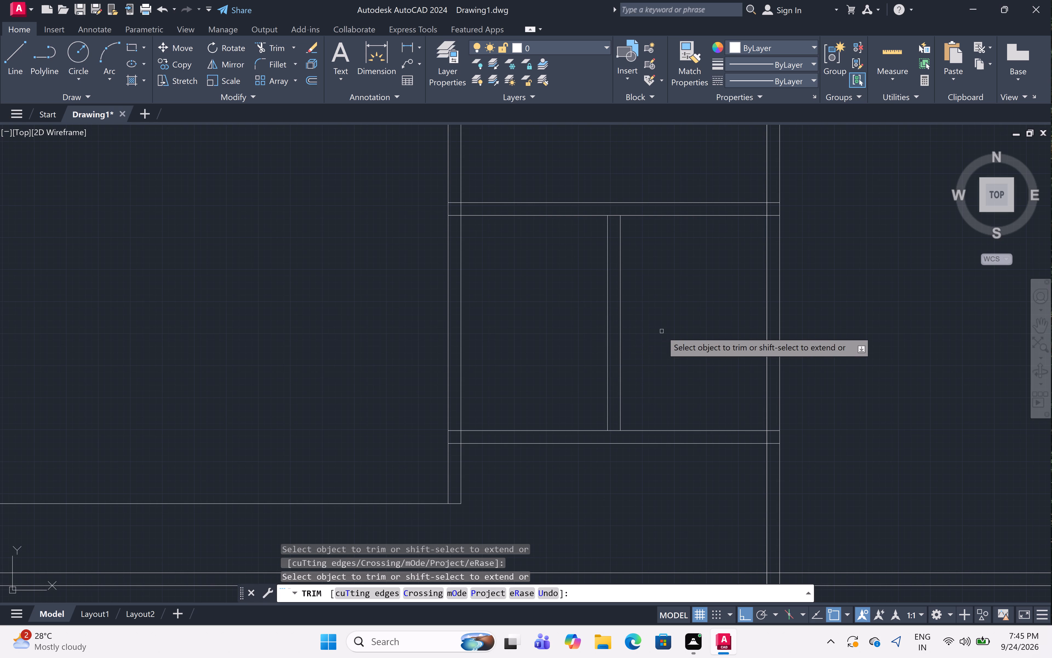
pyautogui.press('Escape')
# Extend both lines of the new vertical partition to the outer lines of the horizontal walls below and above.
pyautogui.write('ex')
pyautogui.press('space')
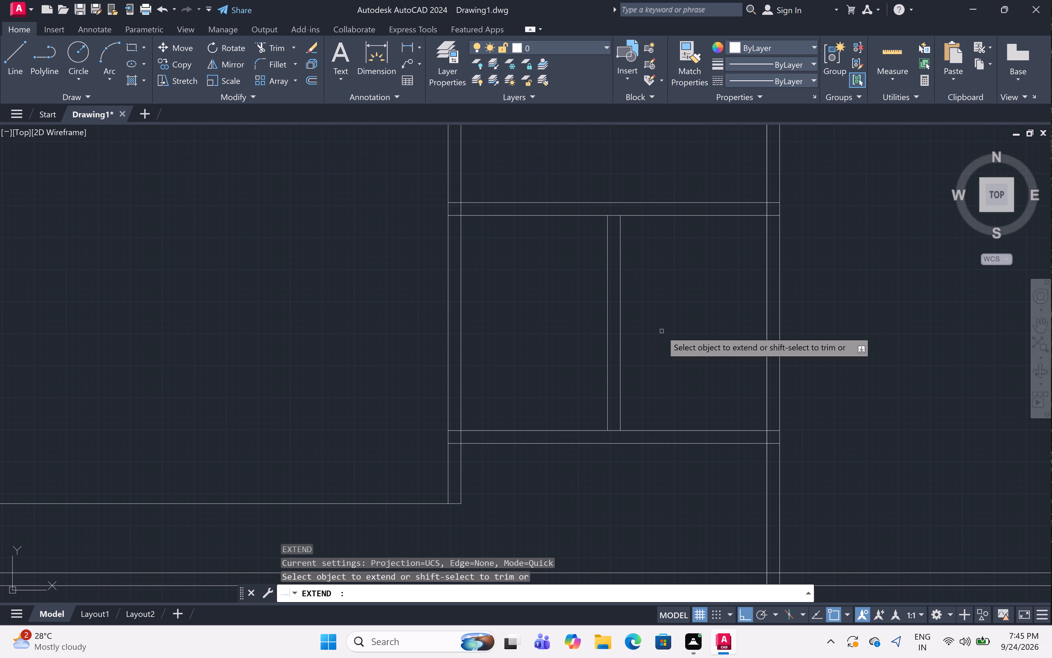
pyautogui.click(659, 328)
pyautogui.click(583, 332)
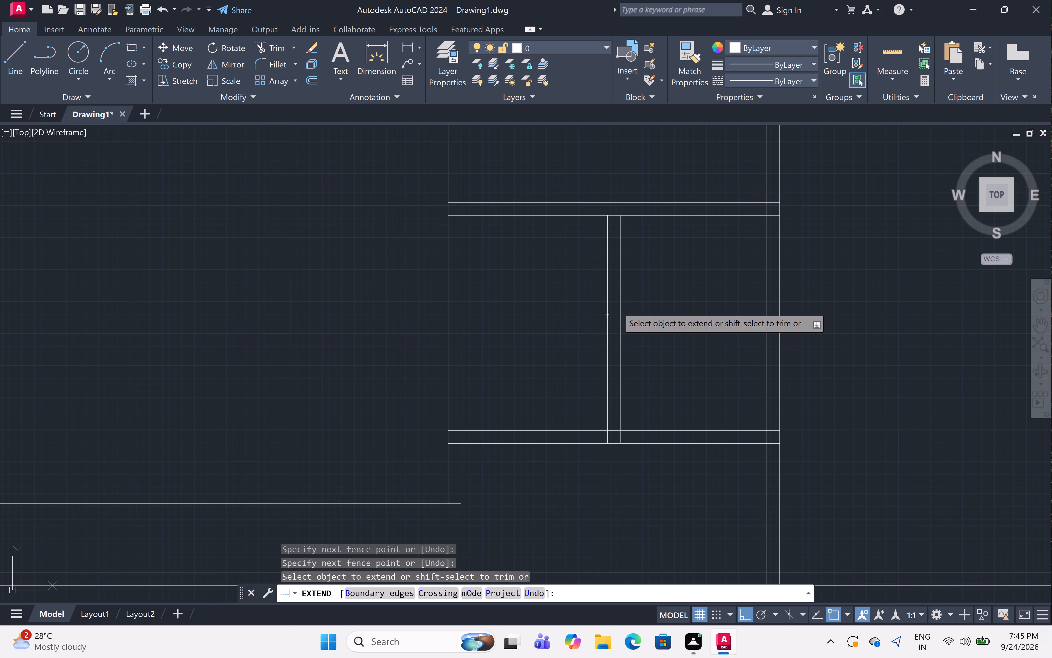
pyautogui.click(632, 281)
pyautogui.click(585, 284)
pyautogui.press('Escape')
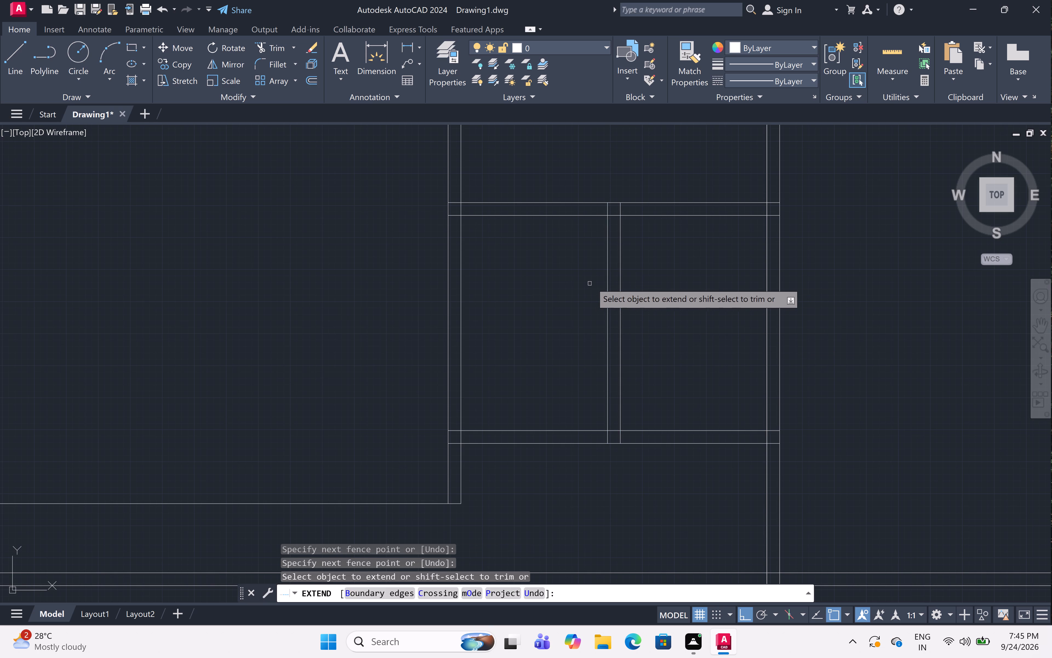
# Examine the whole floor plan and the junction between the second row's left-hand partition and the horizontal wall above it.
pyautogui.scroll(-4, 635, 278)
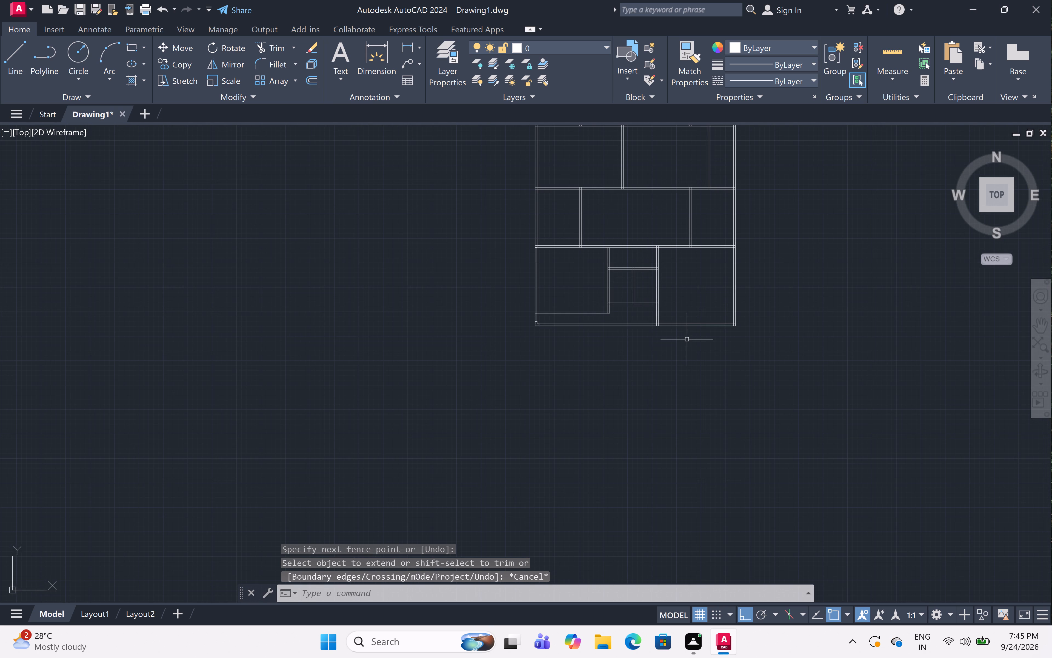
pyautogui.scroll(-1, 691, 330)
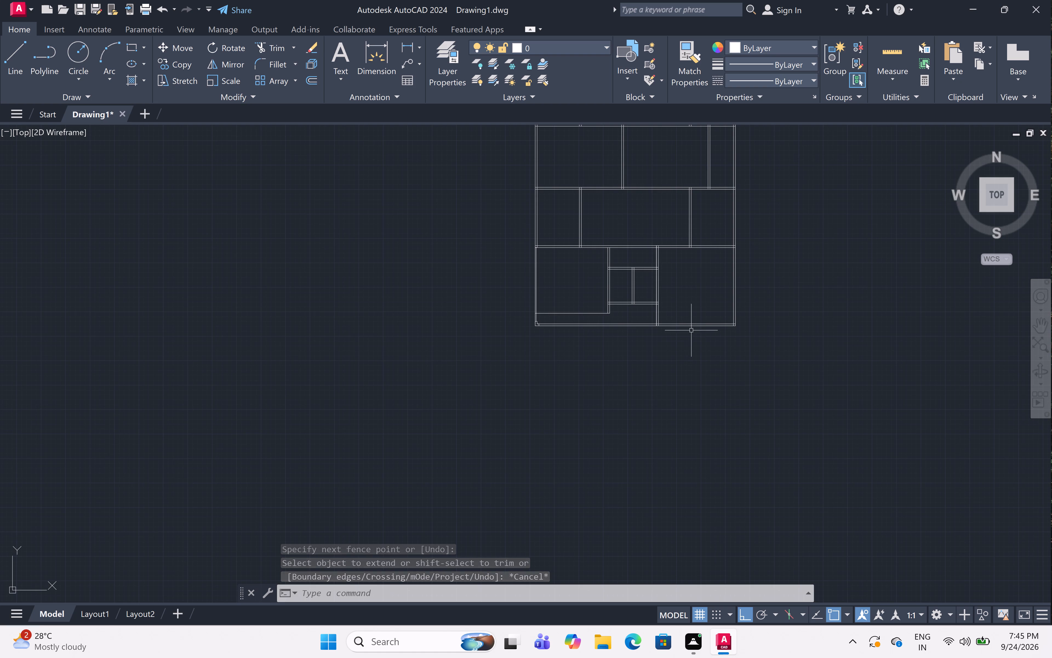
pyautogui.moveTo(768, 310); pyautogui.dragTo(777, 345, button='middle')
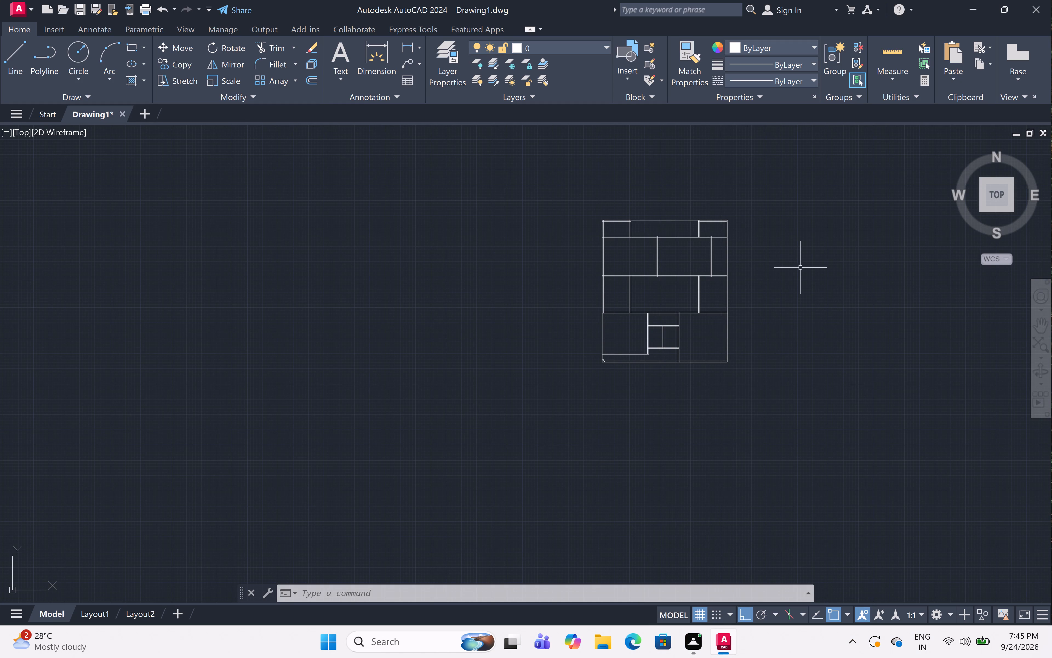
pyautogui.moveTo(817, 245); pyautogui.dragTo(768, 284, button='middle')
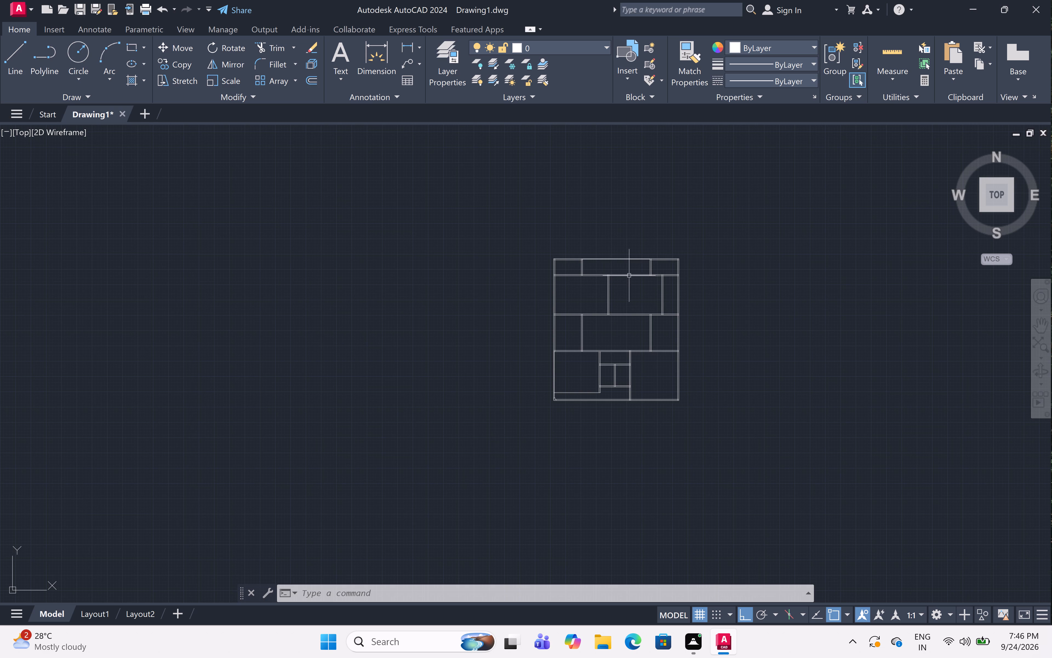
pyautogui.scroll(3, 662, 279)
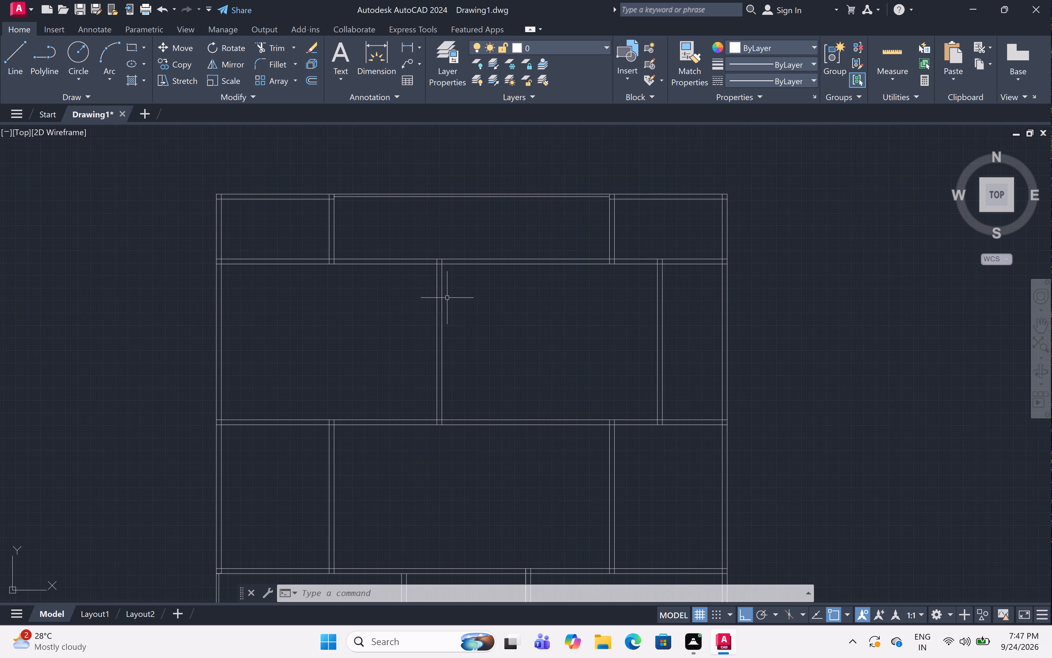
pyautogui.moveTo(492, 325); pyautogui.dragTo(518, 366, button='middle')
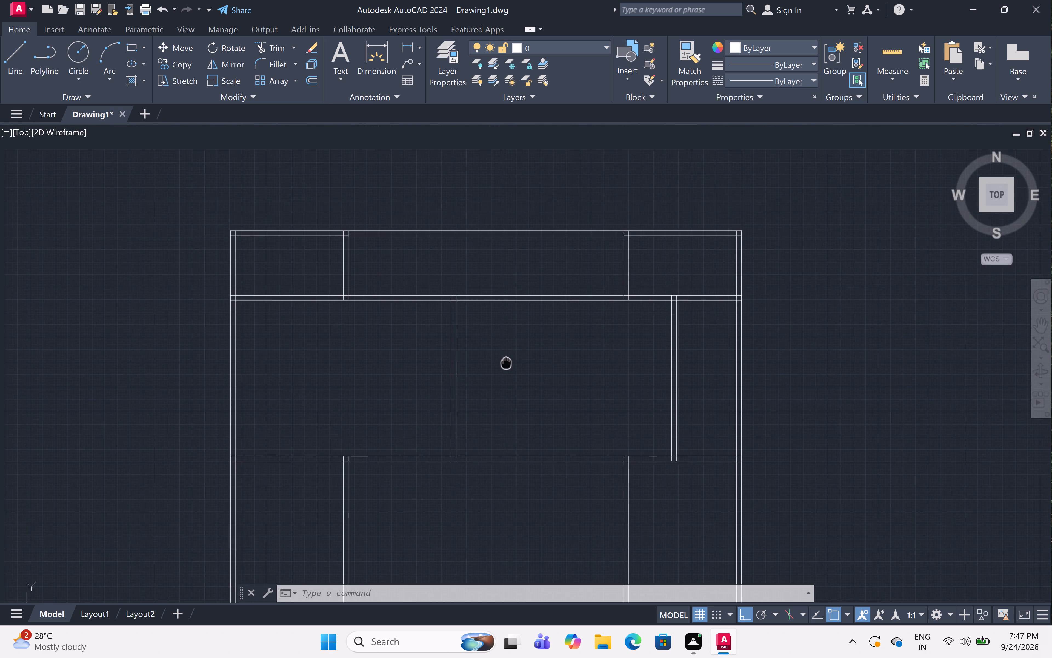
pyautogui.moveTo(518, 366); pyautogui.dragTo(544, 361, button='middle')
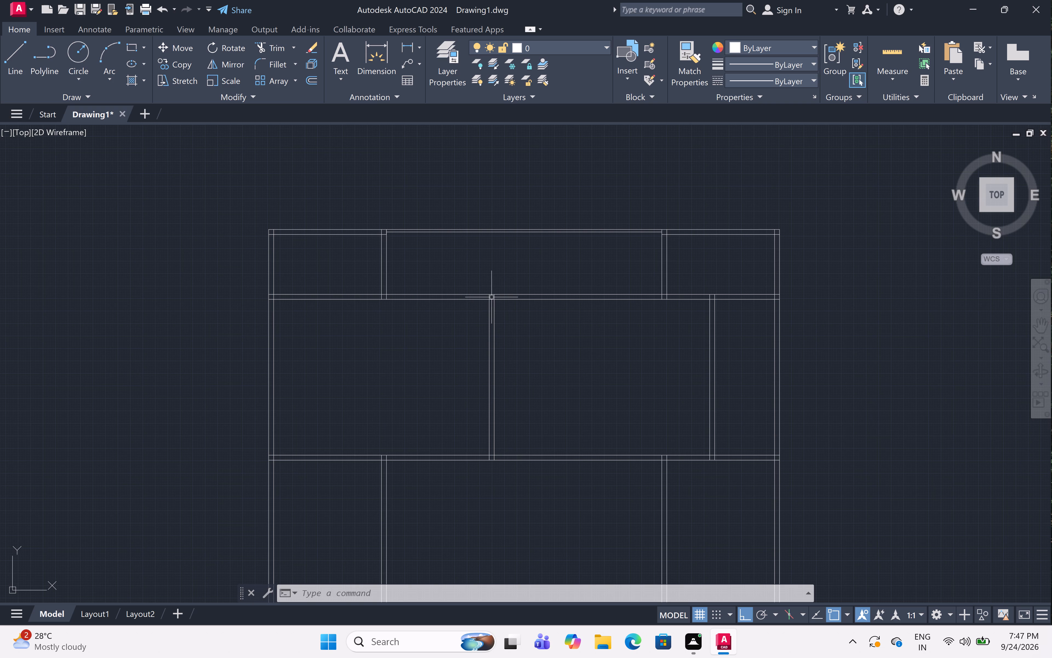
pyautogui.scroll(4, 491, 297)
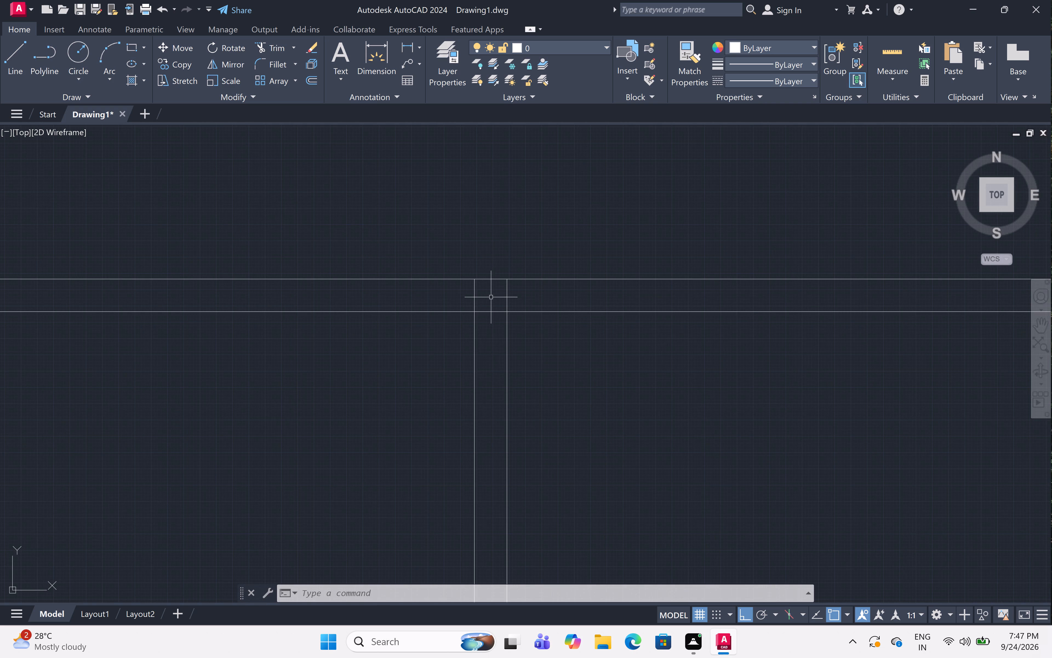
pyautogui.scroll(1, 491, 297)
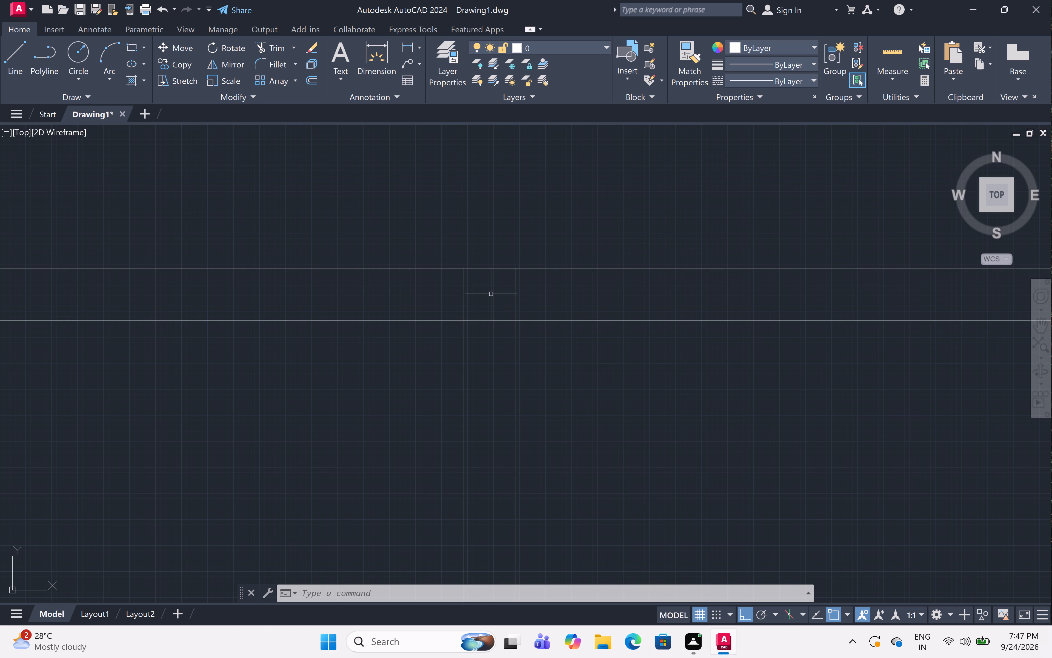
pyautogui.scroll(-4, 491, 294)
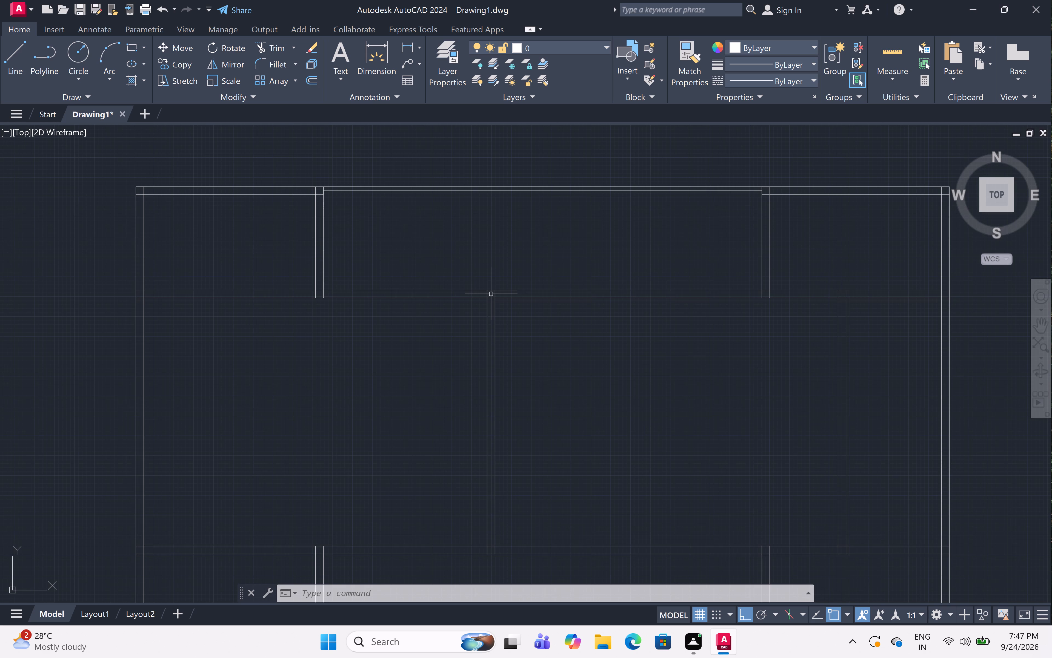
pyautogui.scroll(-3, 491, 294)
pyautogui.scroll(5, 491, 294)
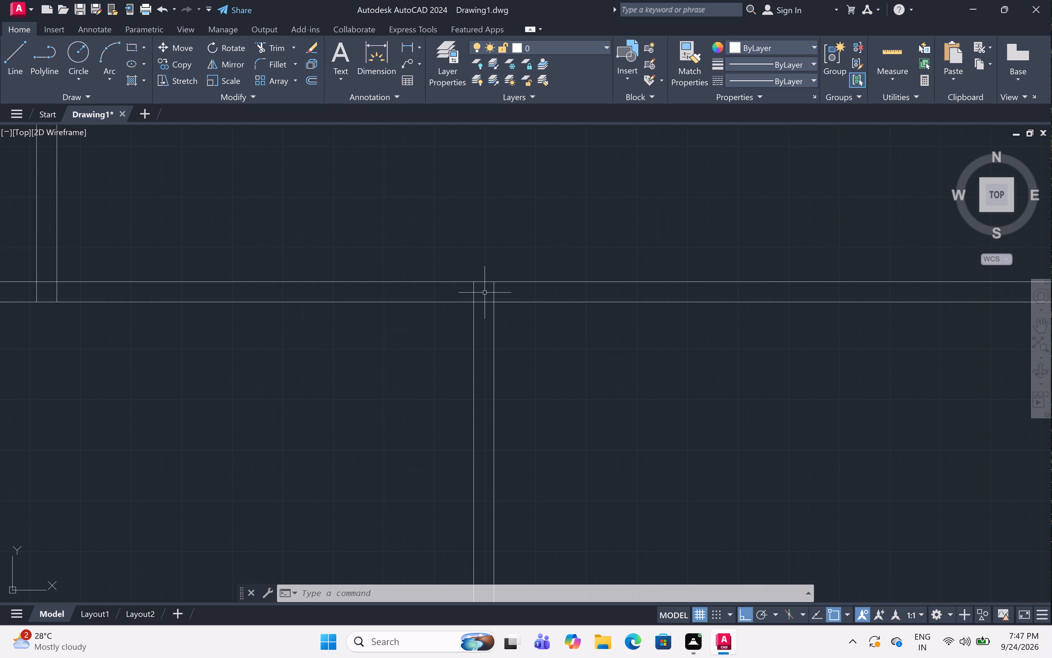
pyautogui.scroll(-2, 485, 292)
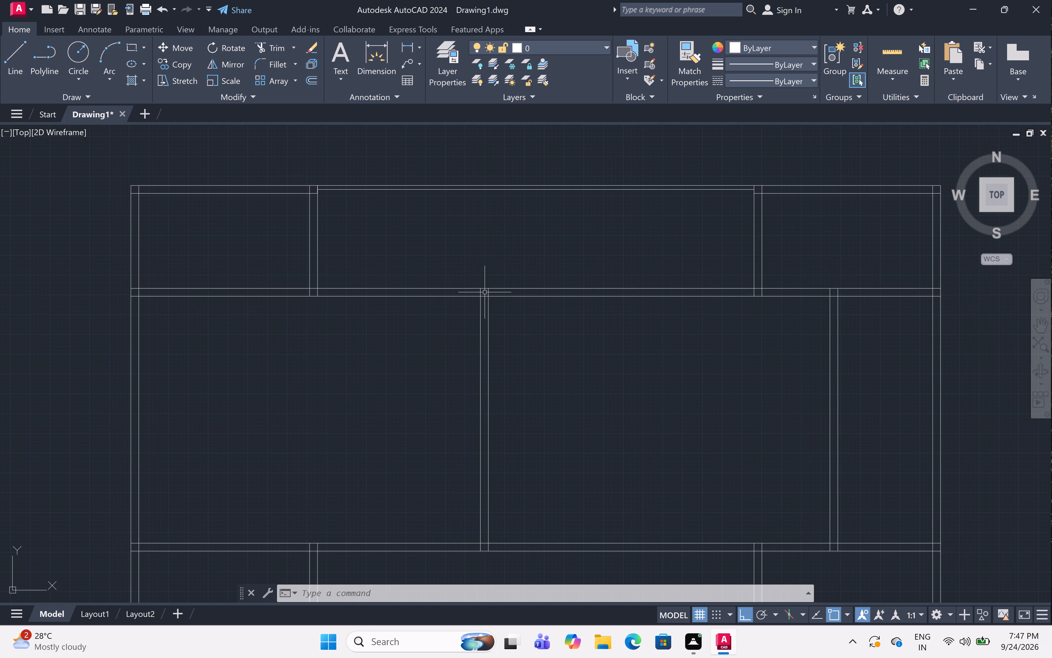
pyautogui.scroll(3, 485, 292)
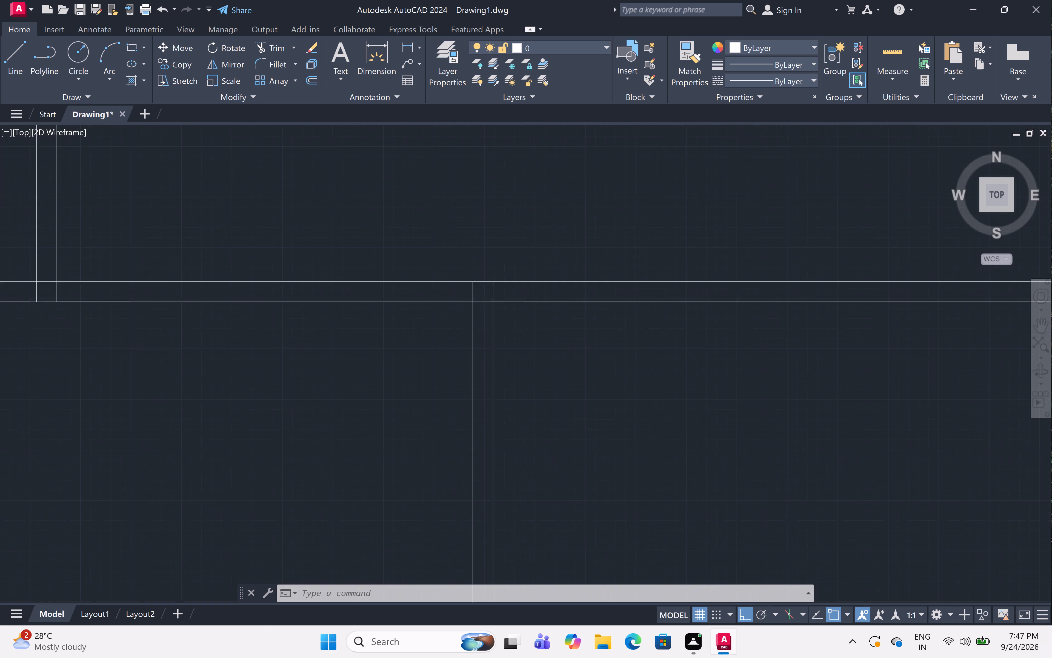
pyautogui.scroll(2, 485, 292)
pyautogui.scroll(-1, 483, 293)
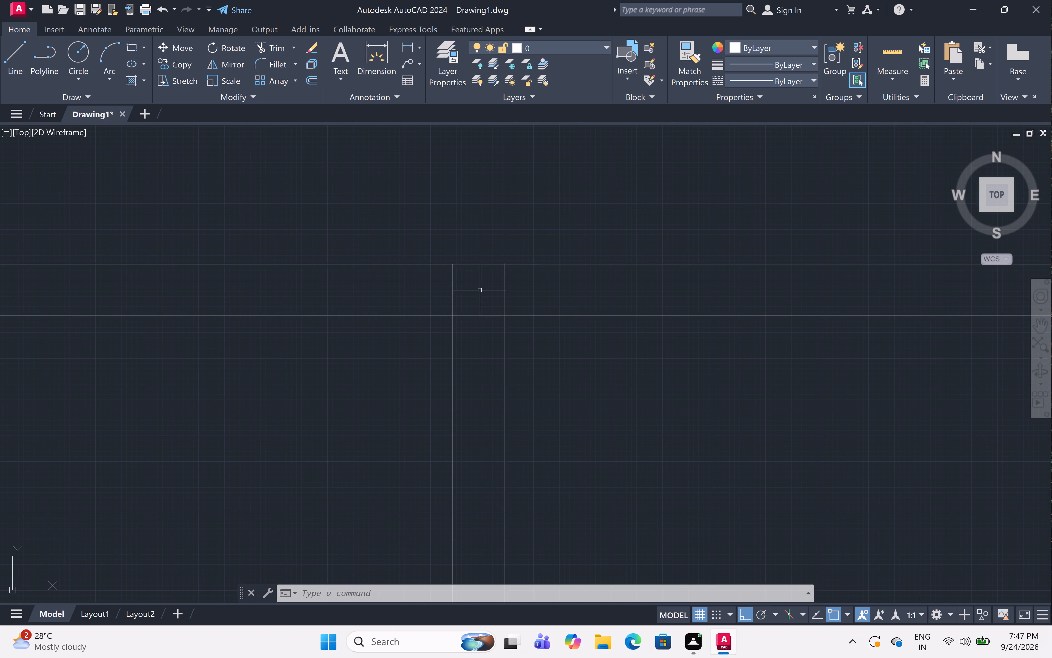
pyautogui.scroll(-1, 480, 290)
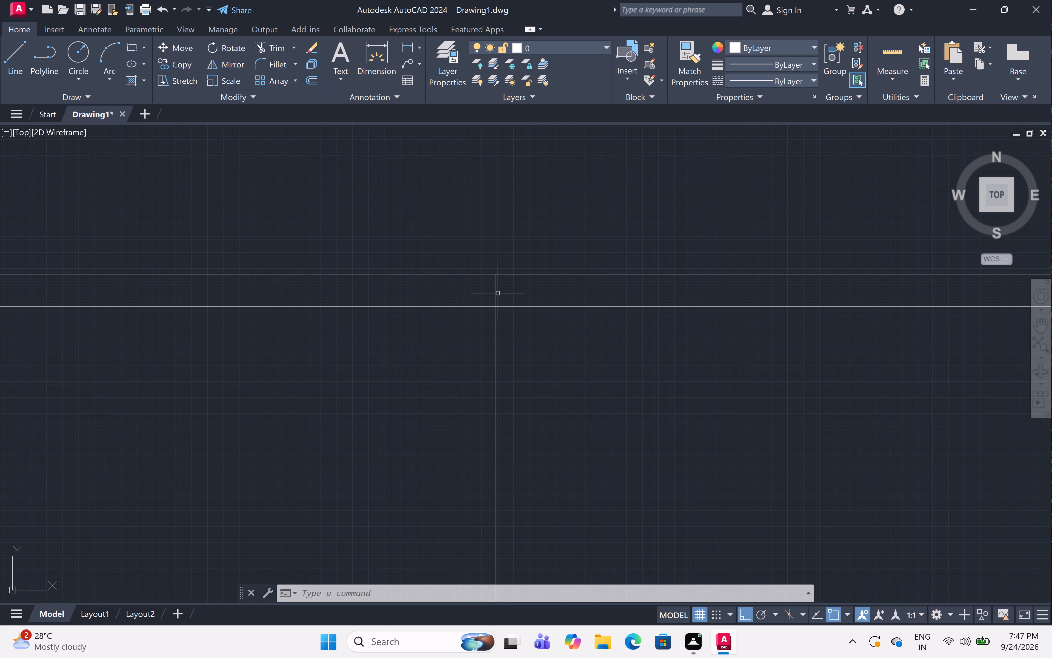
pyautogui.scroll(-1, 498, 293)
pyautogui.scroll(3, 488, 293)
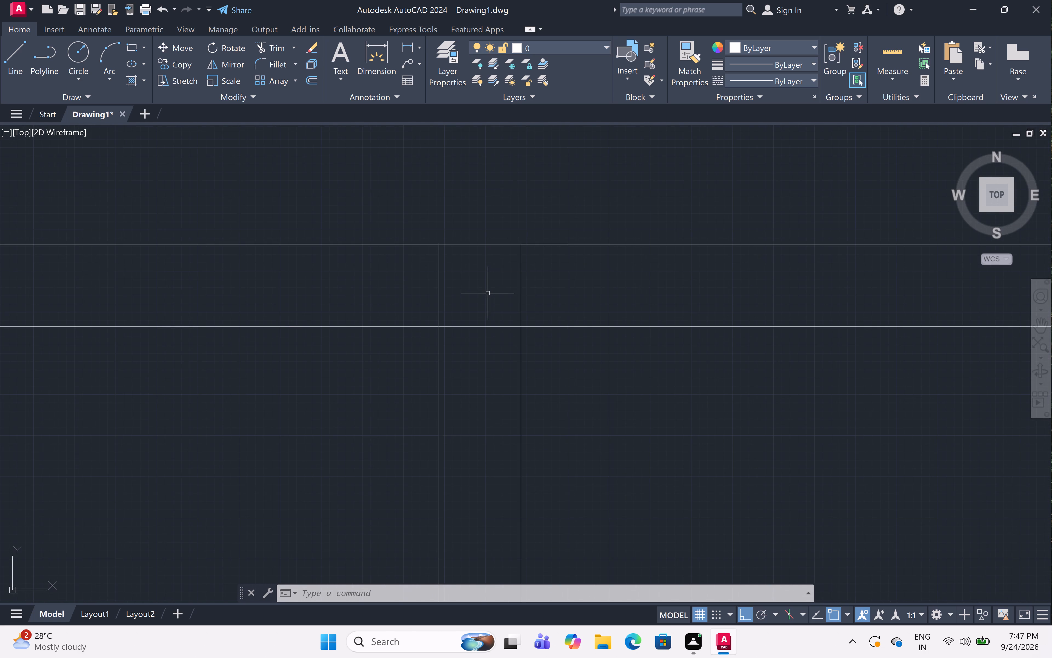
pyautogui.scroll(-2, 476, 283)
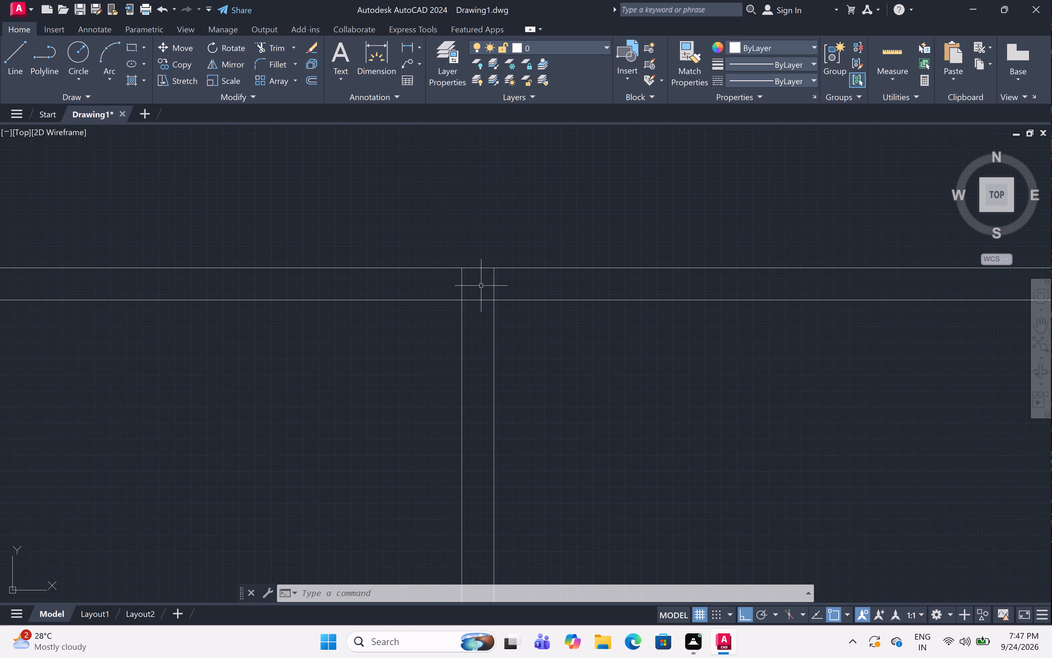
pyautogui.scroll(-1, 479, 282)
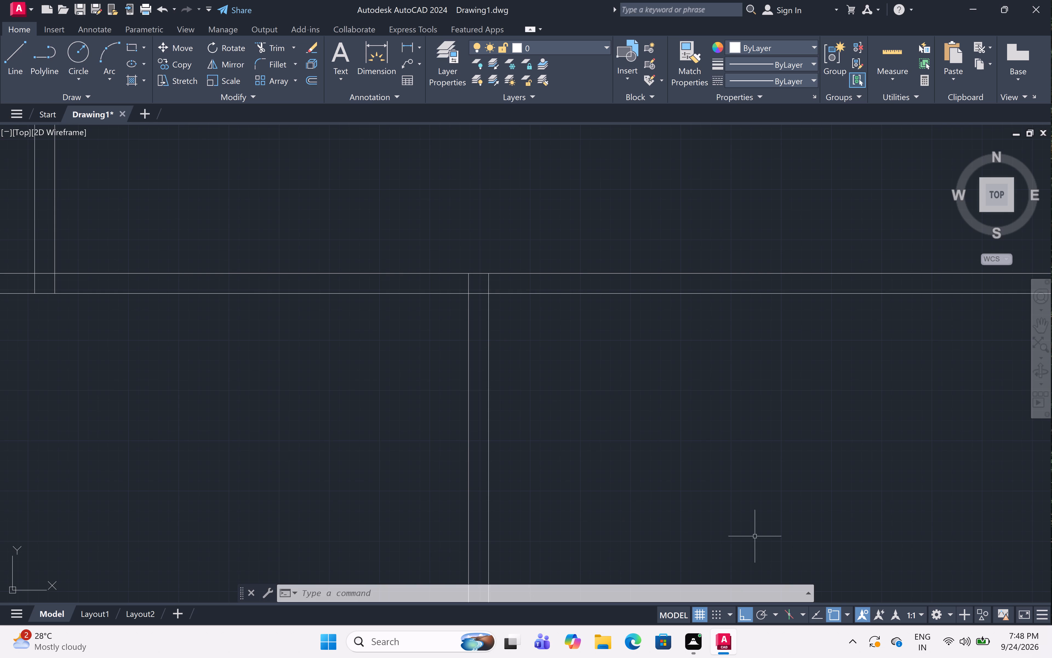
# Extend both lines of the fourth row's left partition up to the upper line of the horizontal wall above.
pyautogui.scroll(-5, 514, 220)
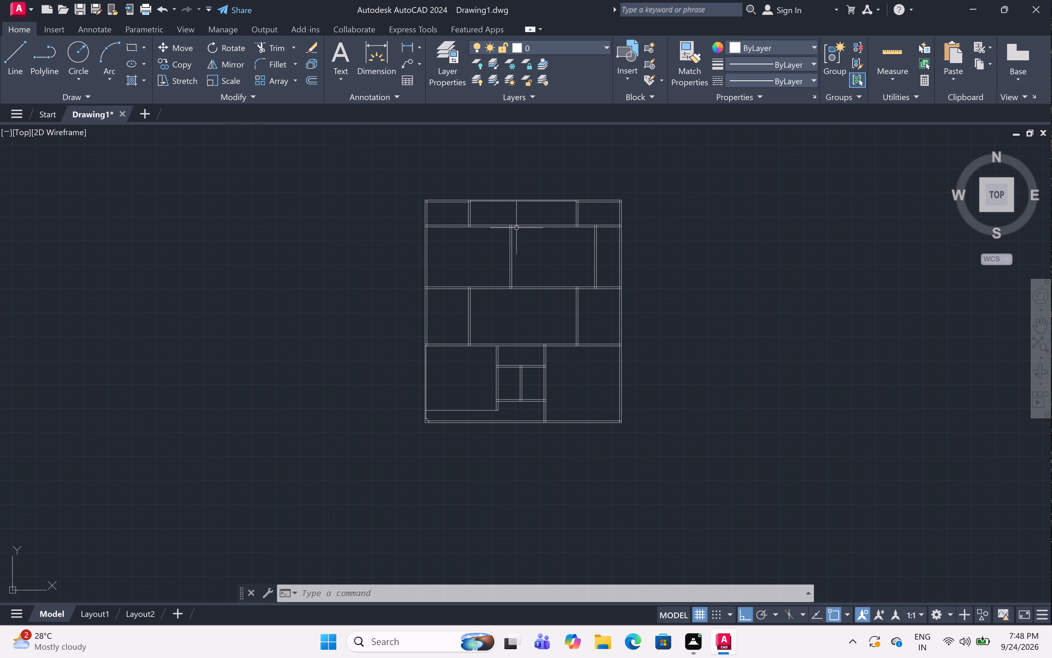
pyautogui.scroll(2, 502, 226)
pyautogui.scroll(-1, 529, 215)
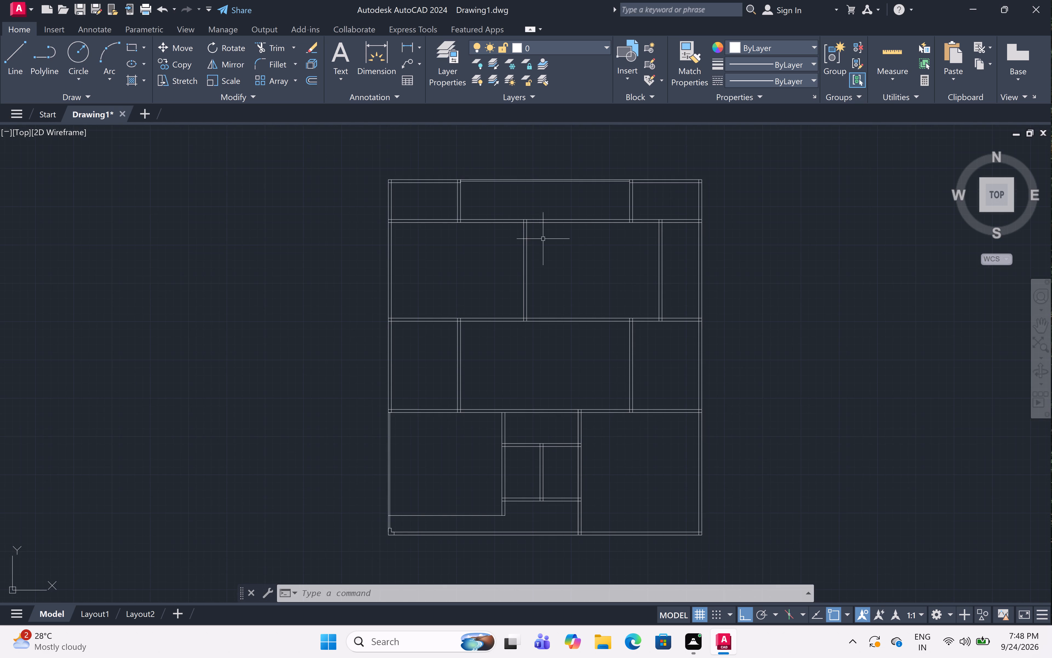
pyautogui.moveTo(543, 239); pyautogui.dragTo(543, 250, button='middle')
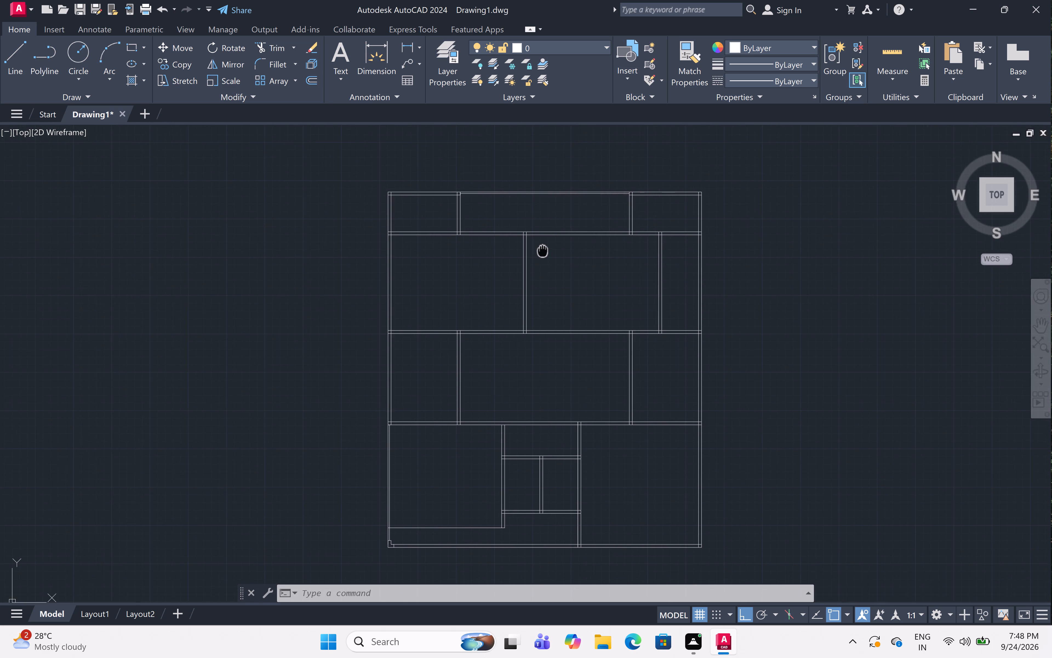
pyautogui.moveTo(543, 250); pyautogui.dragTo(550, 255, button='middle')
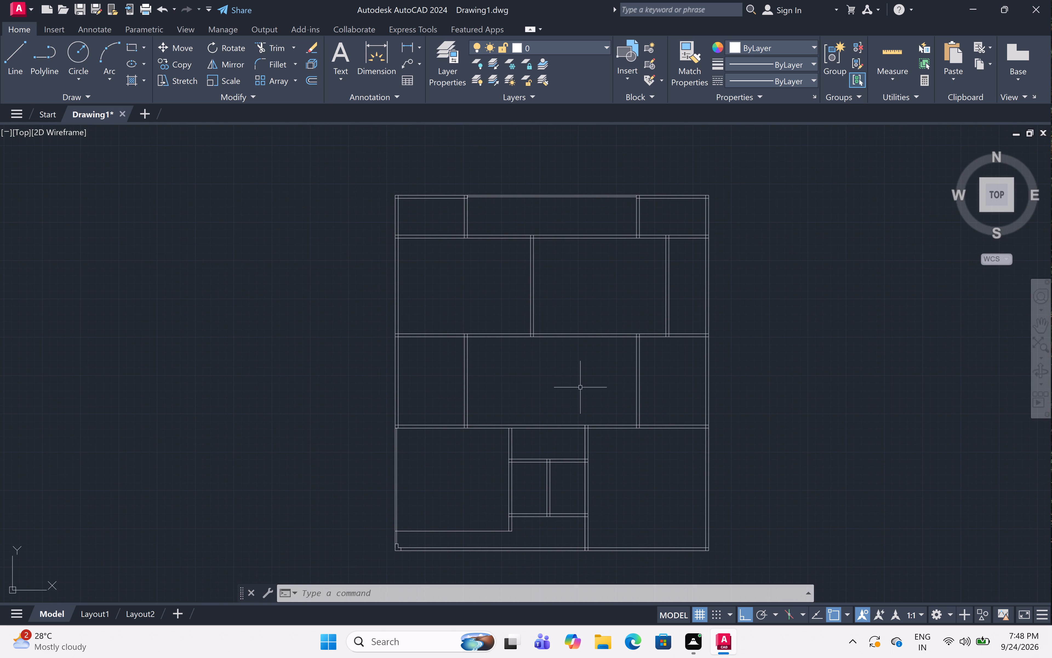
pyautogui.scroll(2, 509, 431)
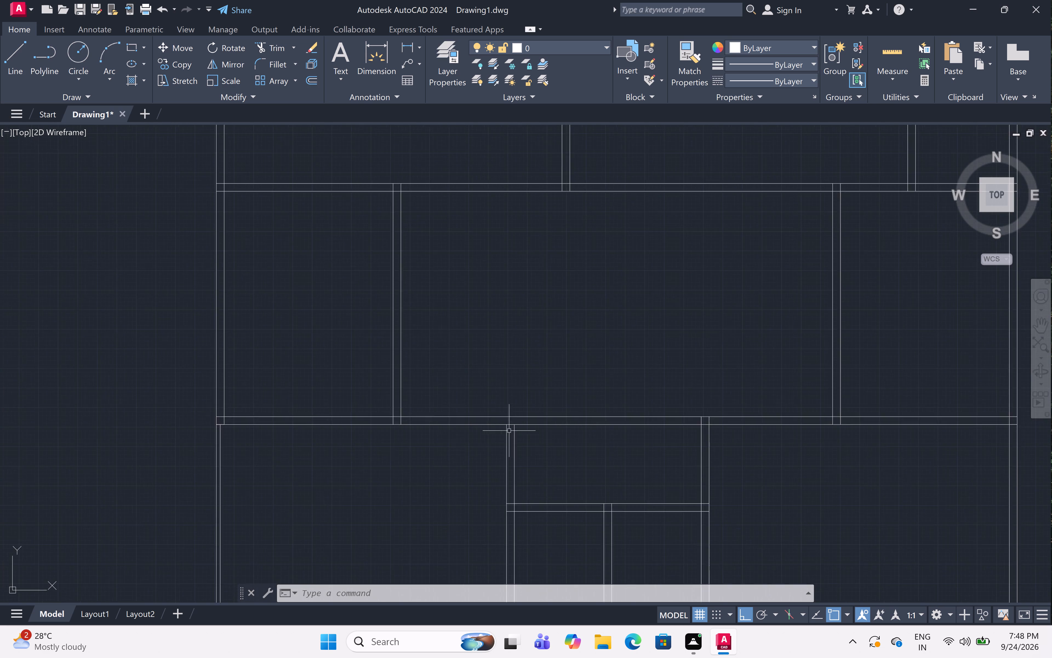
pyautogui.scroll(1, 509, 431)
pyautogui.write('ex')
pyautogui.press('space')
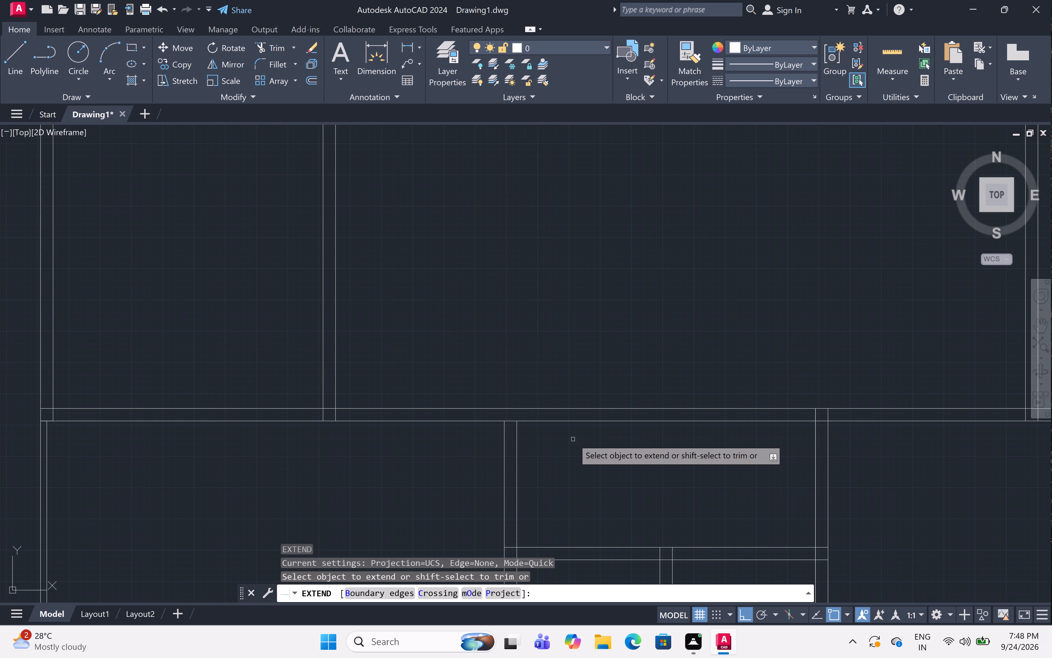
pyautogui.moveTo(565, 442); pyautogui.dragTo(557, 441)
pyautogui.click(382, 441)
# Trim away the left line of the fourth row's left partition below the middle room's lower horizontal wall.
pyautogui.scroll(-3, 480, 421)
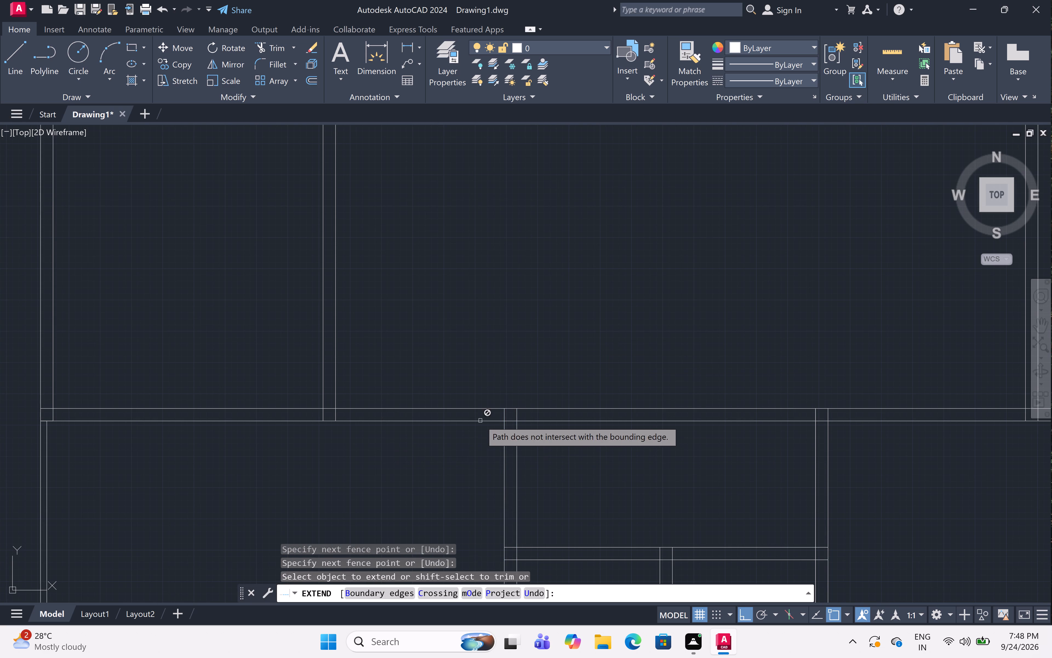
pyautogui.scroll(-1, 482, 422)
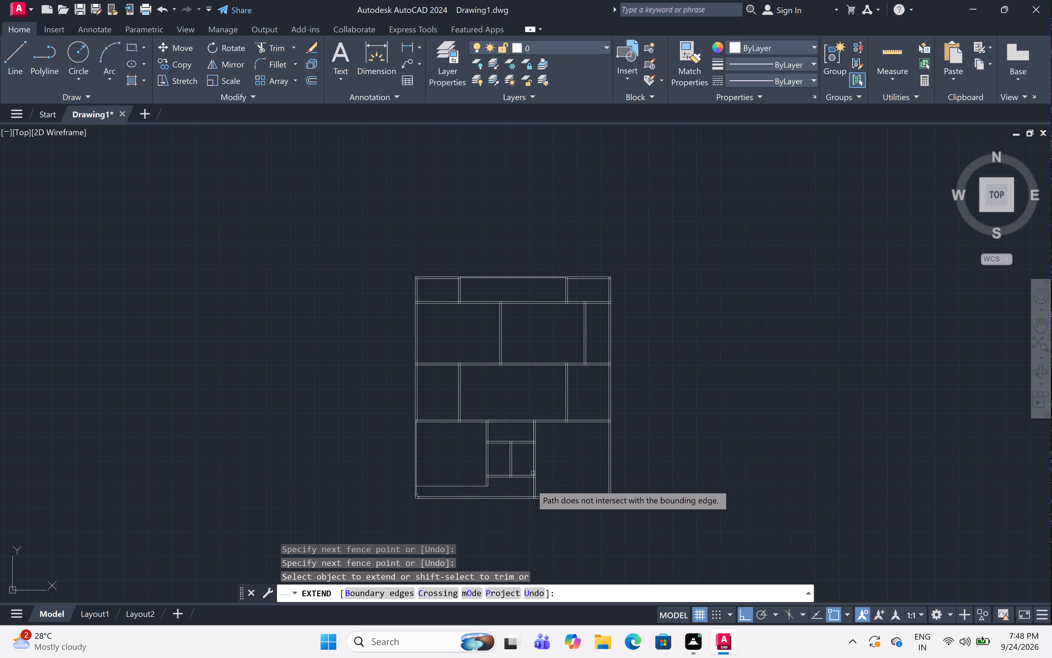
pyautogui.scroll(2, 551, 489)
pyautogui.scroll(2, 375, 479)
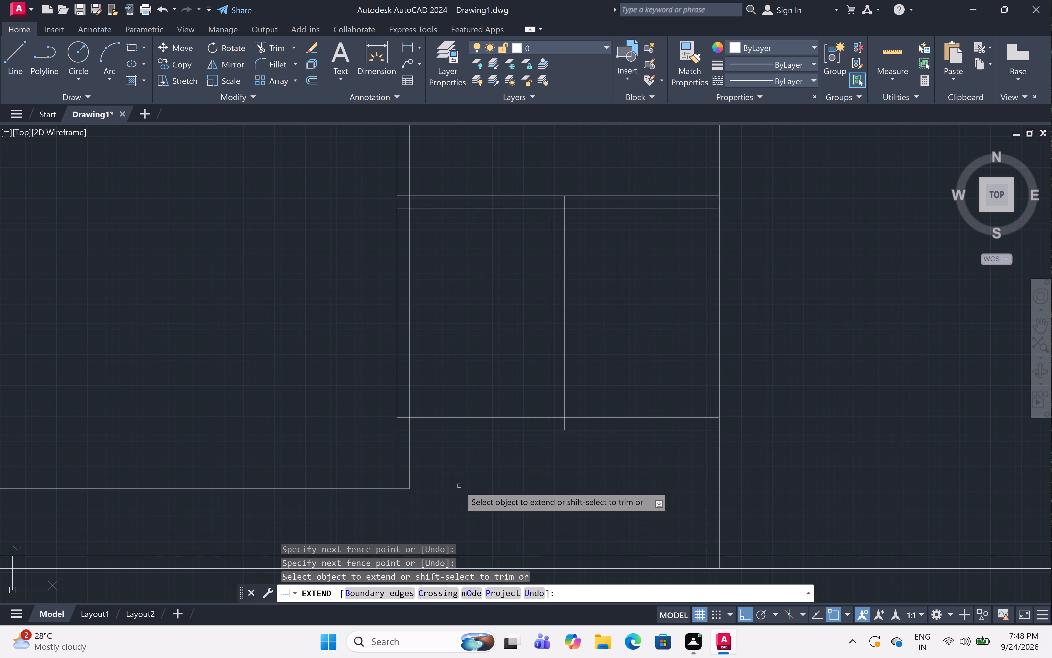
pyautogui.press('Escape')
pyautogui.write('tr')
pyautogui.press('space')
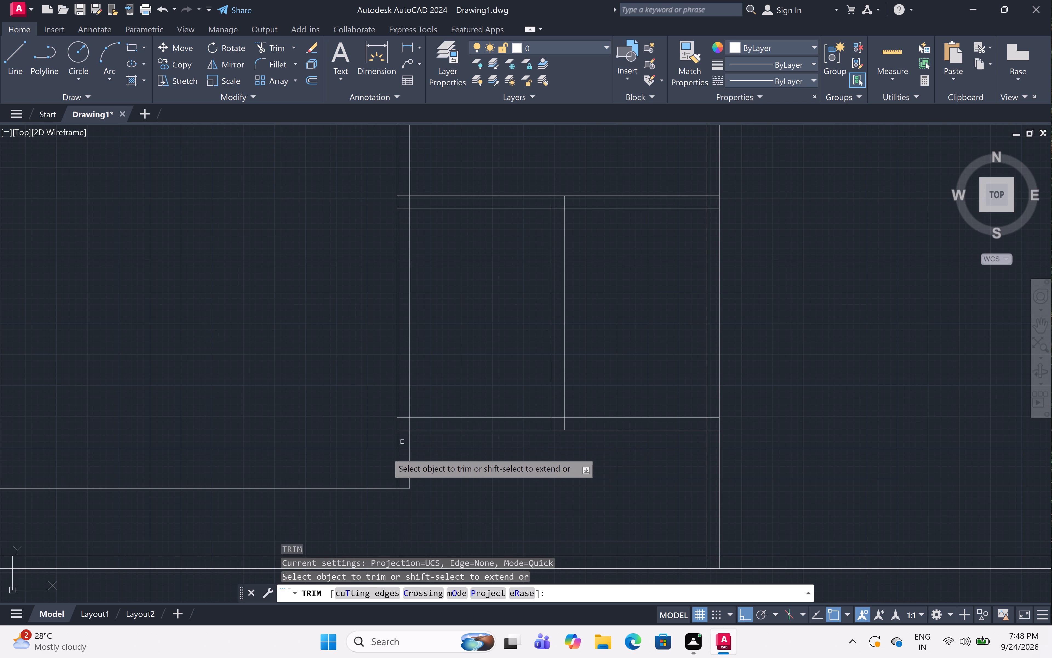
pyautogui.click(397, 456)
# Trim away the partition's remaining right line below the middle room's lower horizontal wall.
pyautogui.scroll(-4, 271, 432)
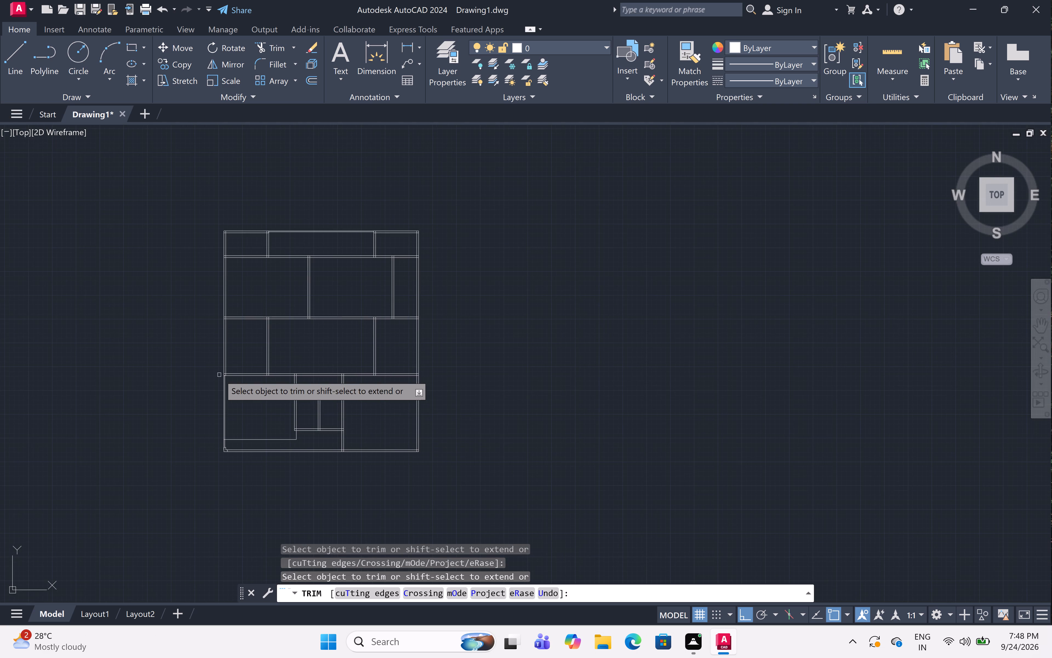
pyautogui.moveTo(219, 375); pyautogui.dragTo(331, 384, button='middle')
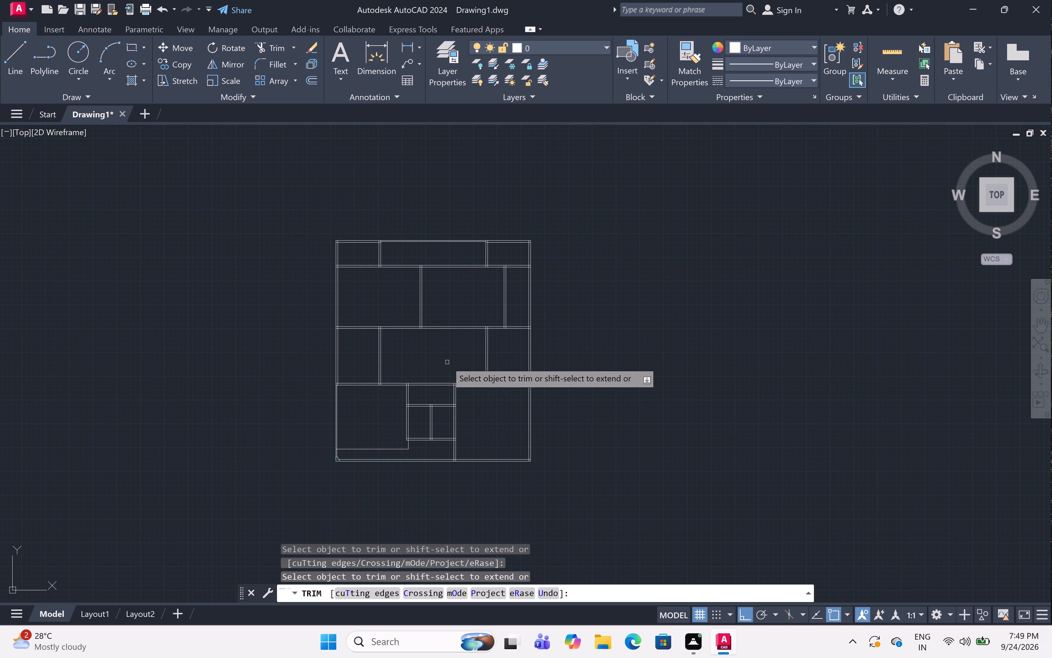
pyautogui.moveTo(447, 362); pyautogui.dragTo(612, 351, button='middle')
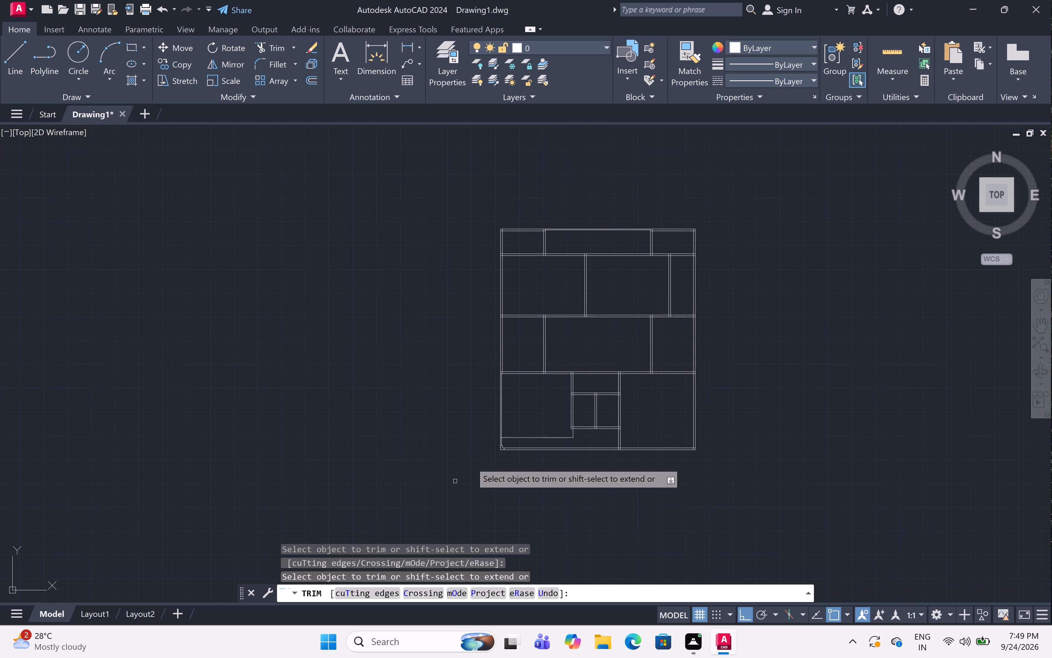
pyautogui.scroll(3, 574, 435)
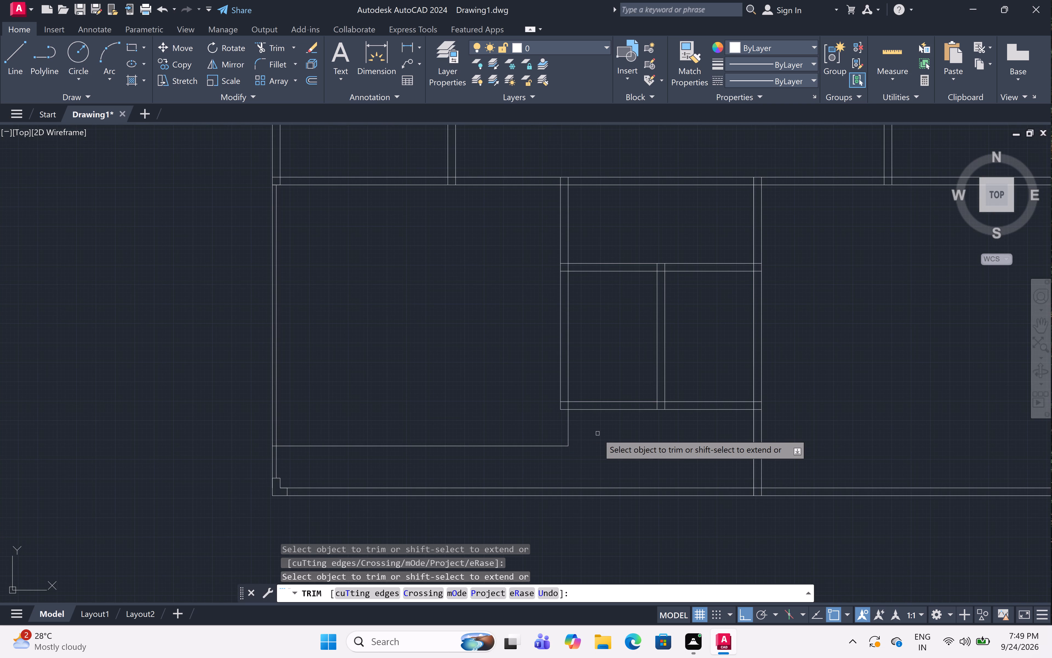
pyautogui.press('Escape')
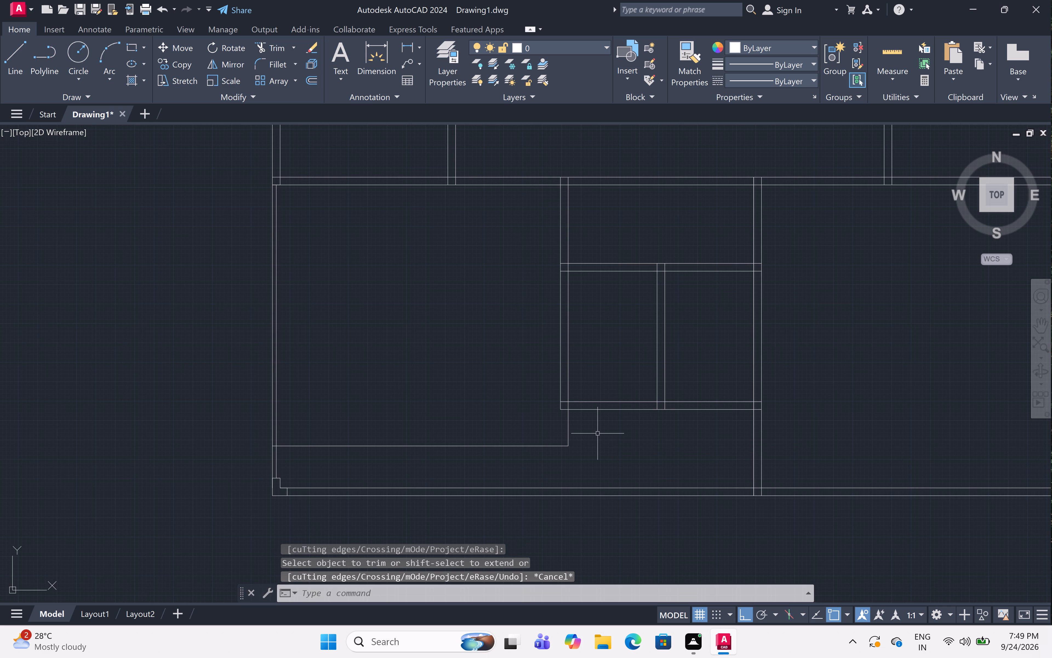
pyautogui.write('tr')
pyautogui.press('space')
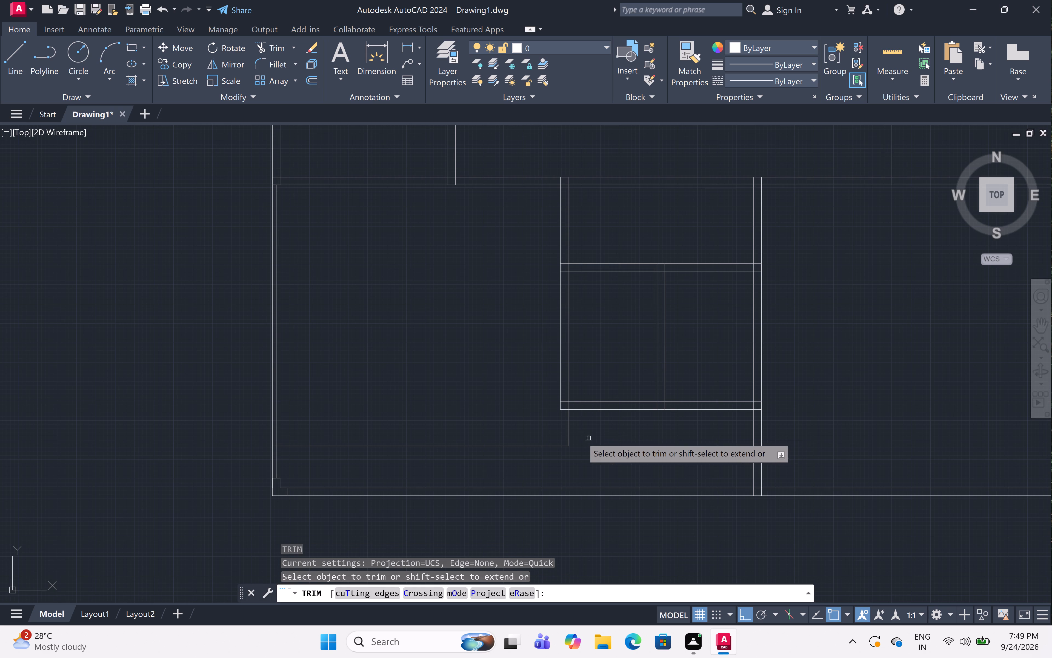
pyautogui.click(577, 428)
pyautogui.click(534, 429)
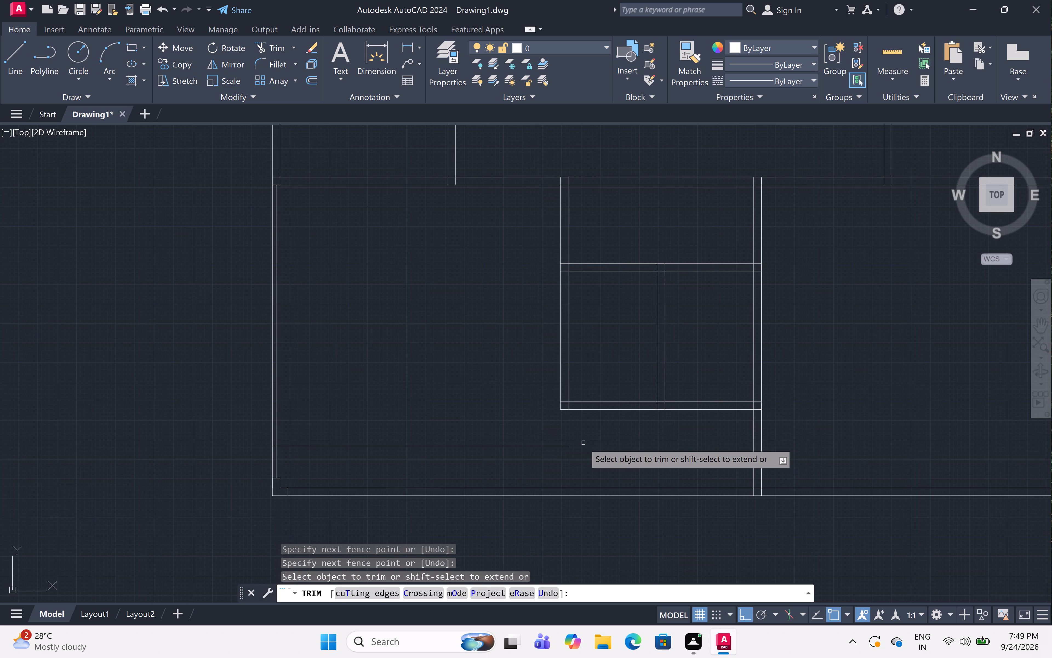
# Draw a vertical line from the middle room's lower-left outer corner straight down to the horizontal line in the lower-left room.
pyautogui.press('Escape')
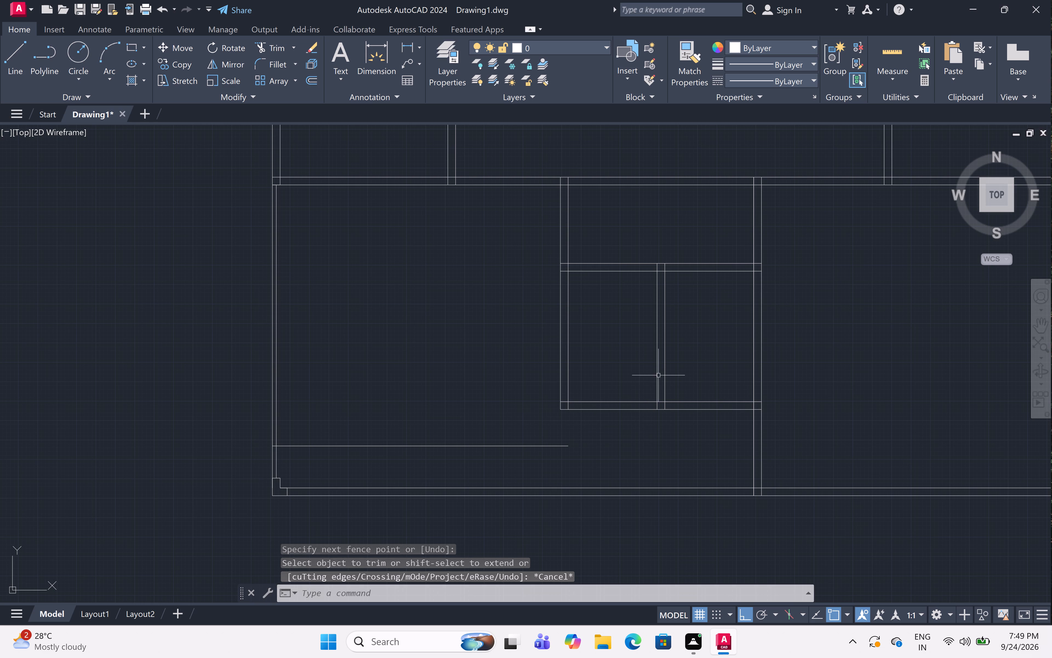
pyautogui.scroll(3, 564, 413)
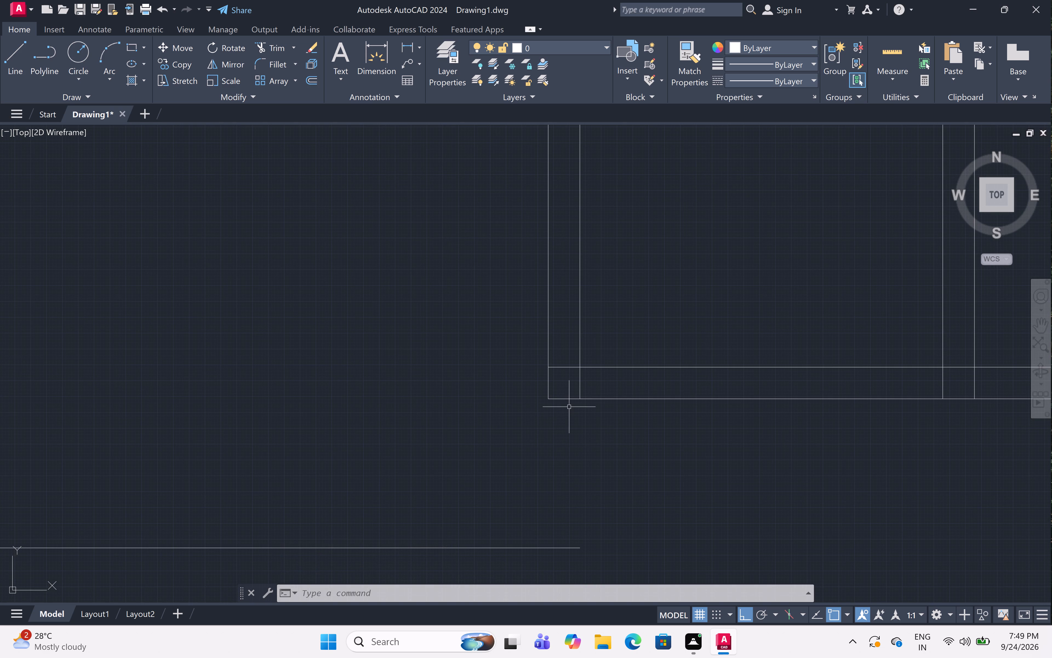
pyautogui.scroll(-1, 571, 403)
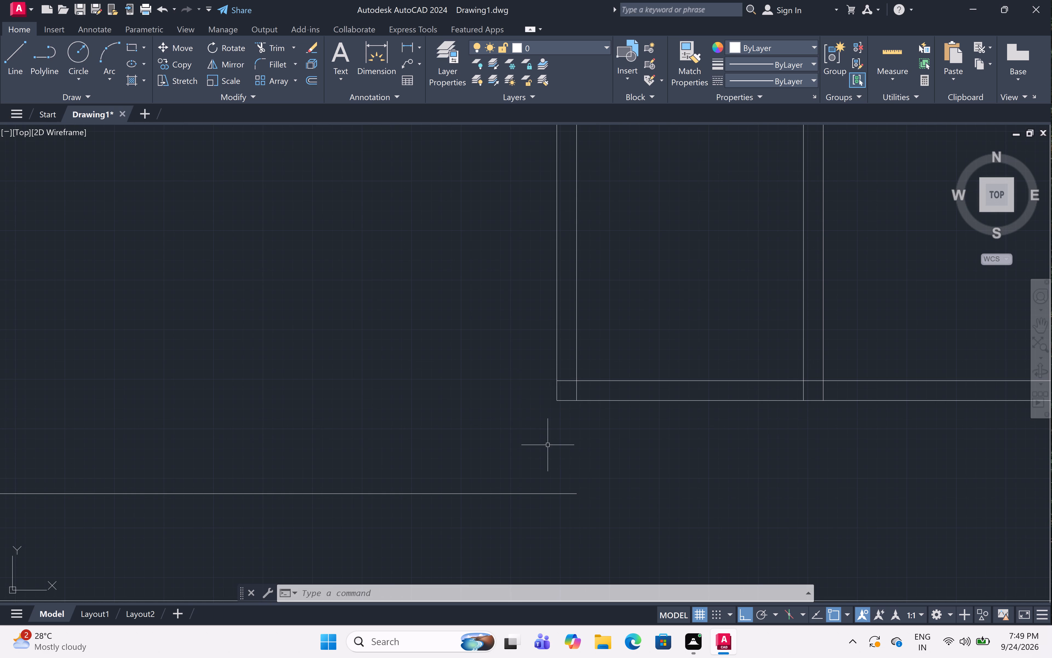
pyautogui.write('l')
pyautogui.press('space')
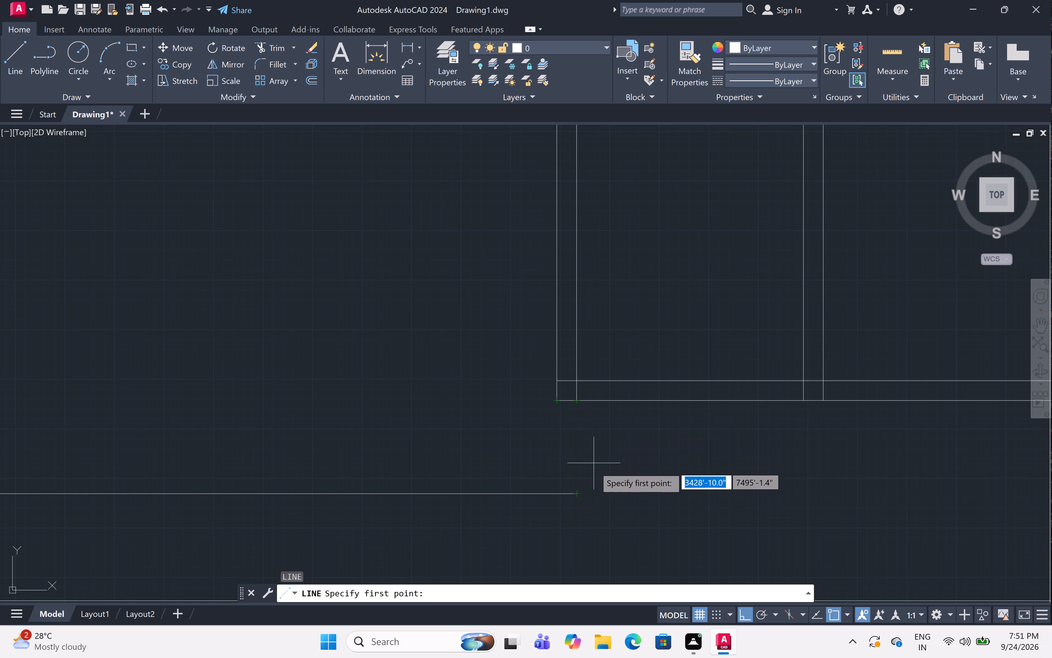
pyautogui.scroll(-2, 652, 446)
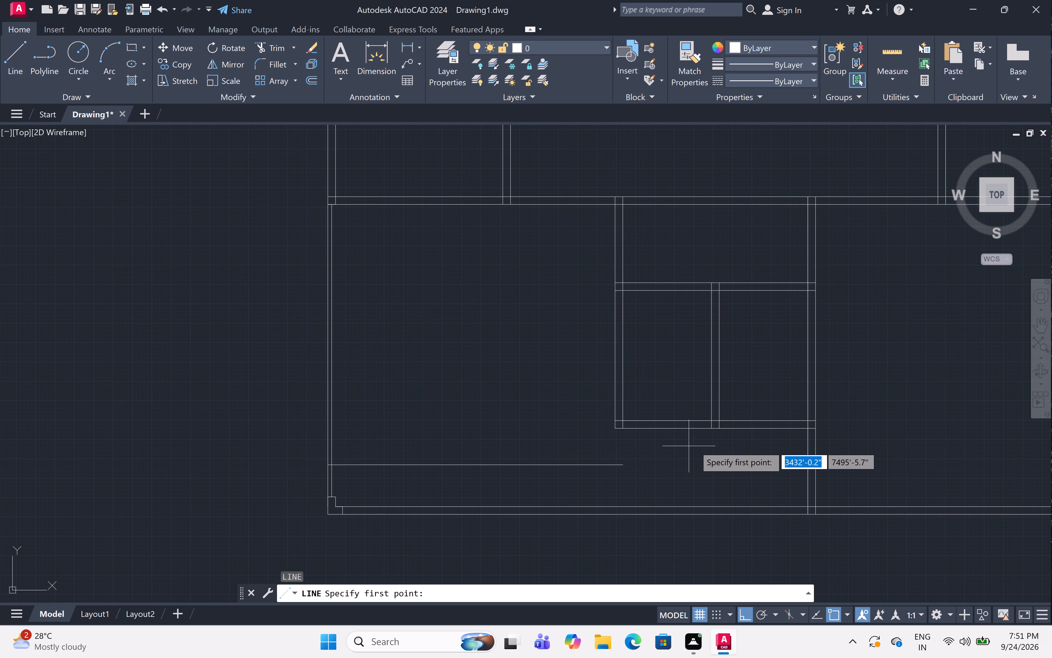
pyautogui.moveTo(696, 447); pyautogui.dragTo(638, 445, button='middle')
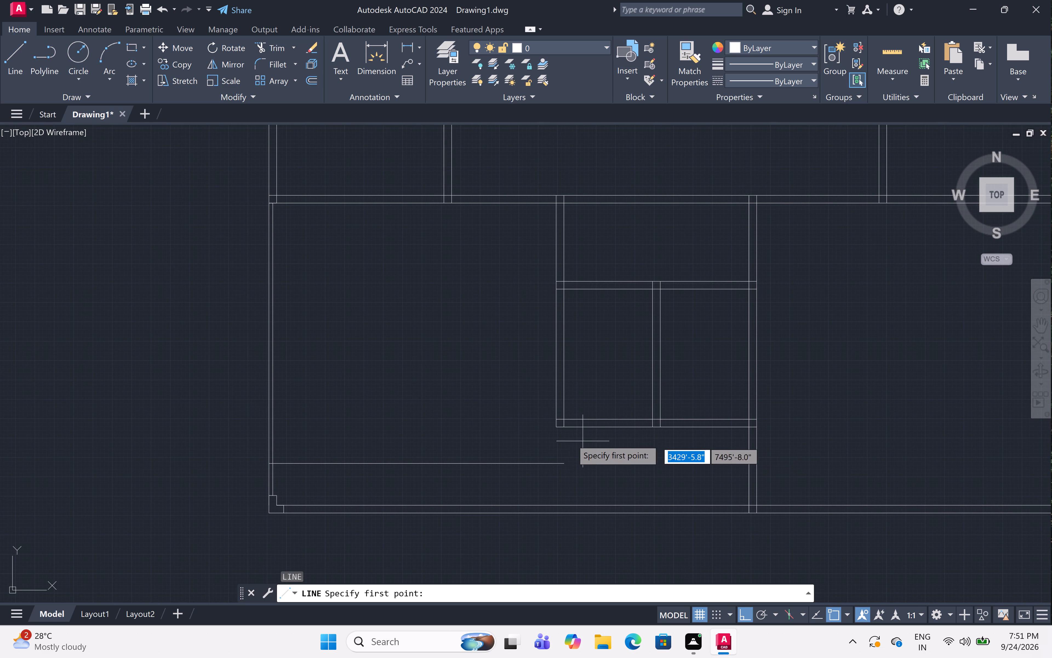
pyautogui.scroll(3, 556, 429)
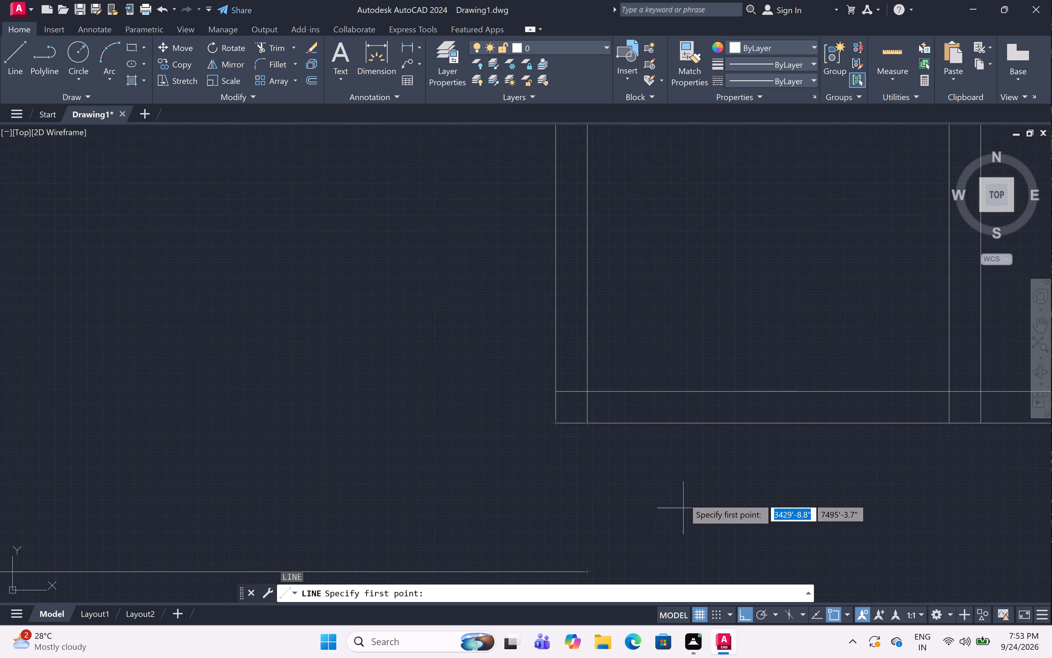
pyautogui.scroll(-1, 706, 461)
pyautogui.moveTo(729, 479); pyautogui.dragTo(673, 455, button='middle')
pyautogui.scroll(-3, 652, 447)
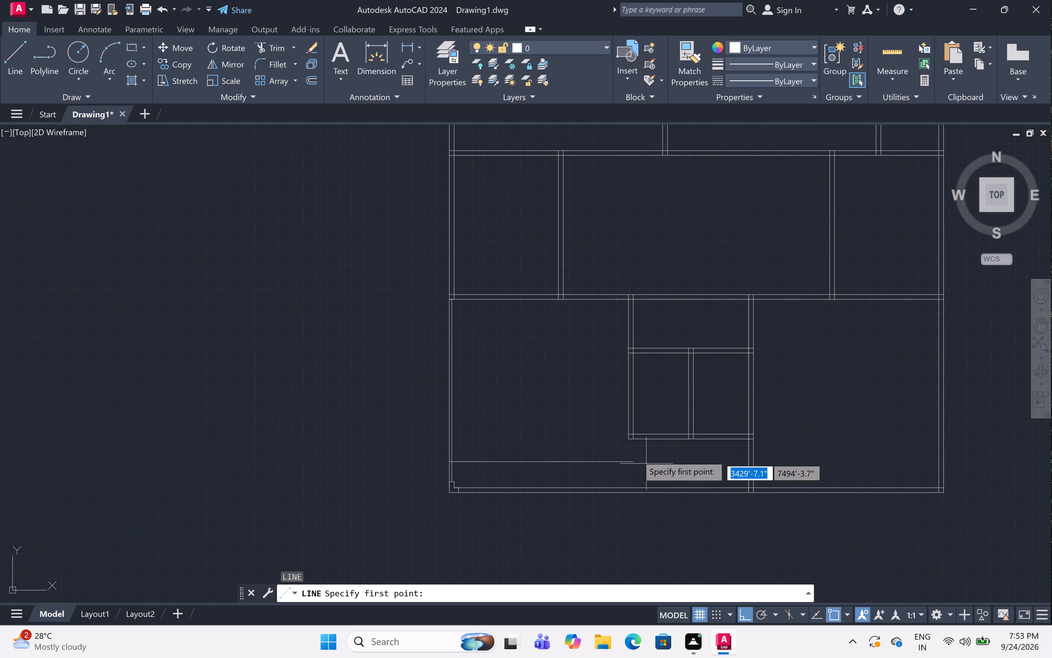
pyautogui.scroll(3, 631, 445)
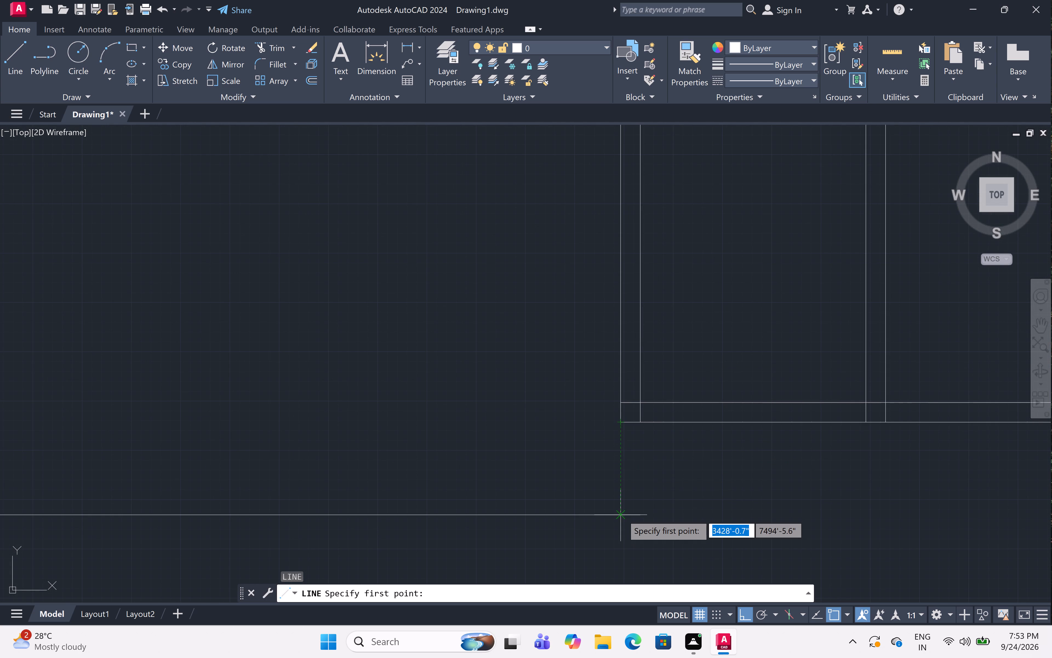
pyautogui.scroll(3, 622, 515)
pyautogui.scroll(-3, 622, 515)
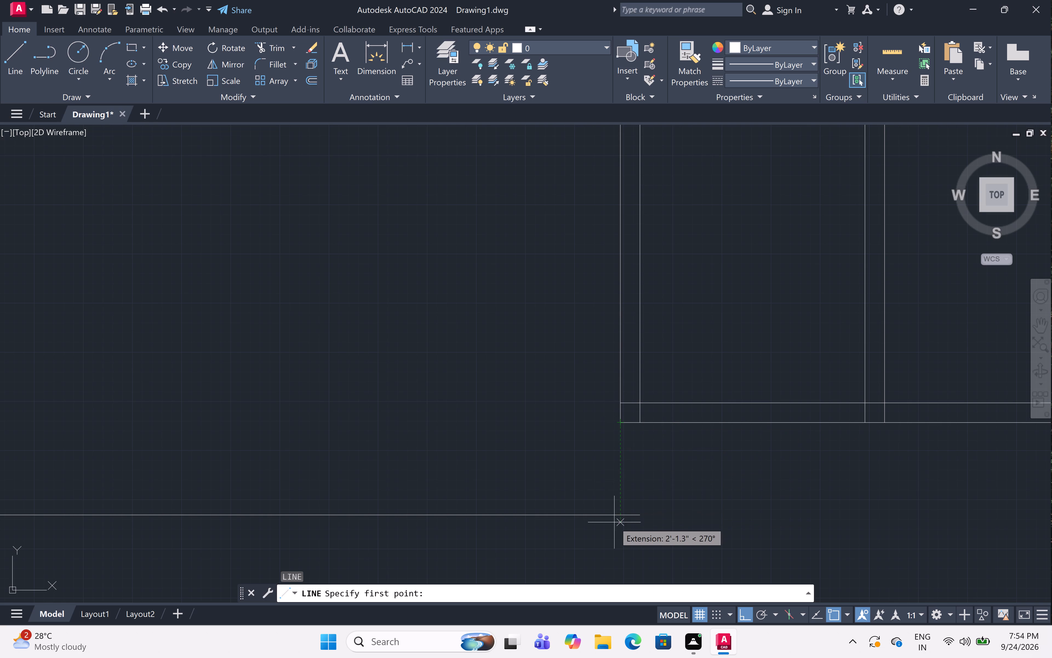
pyautogui.click(621, 421)
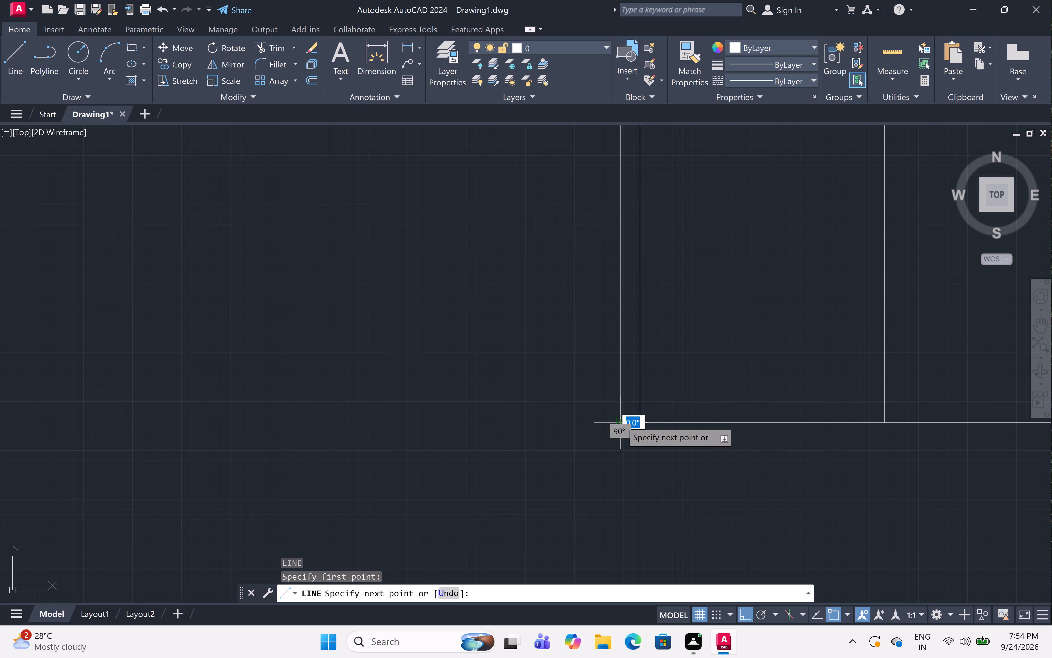
pyautogui.doubleClick(616, 519)
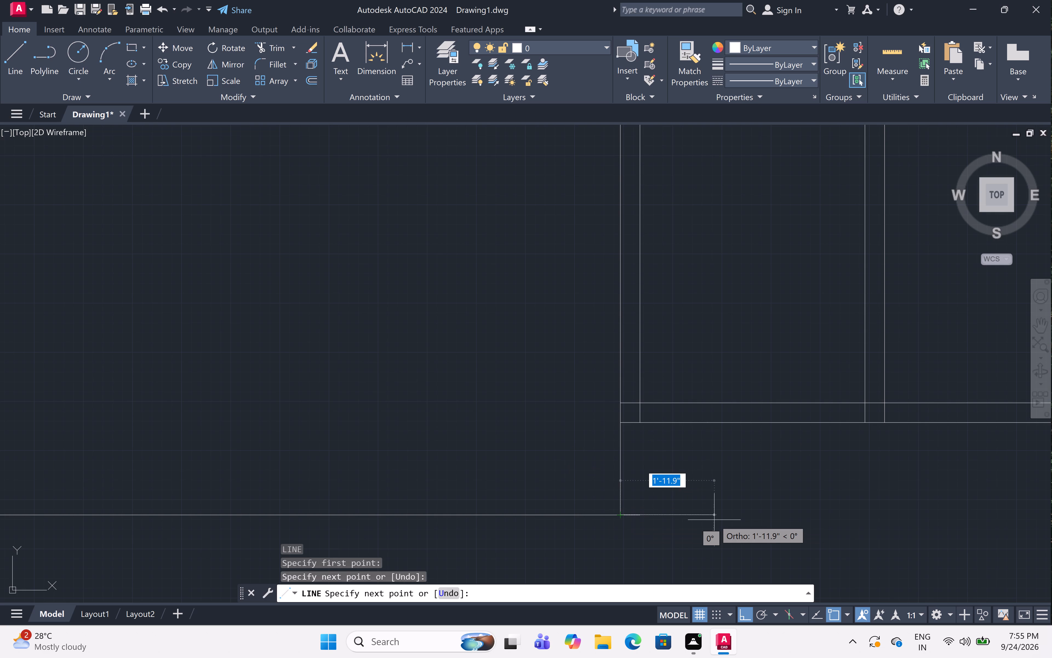
pyautogui.press('Escape')
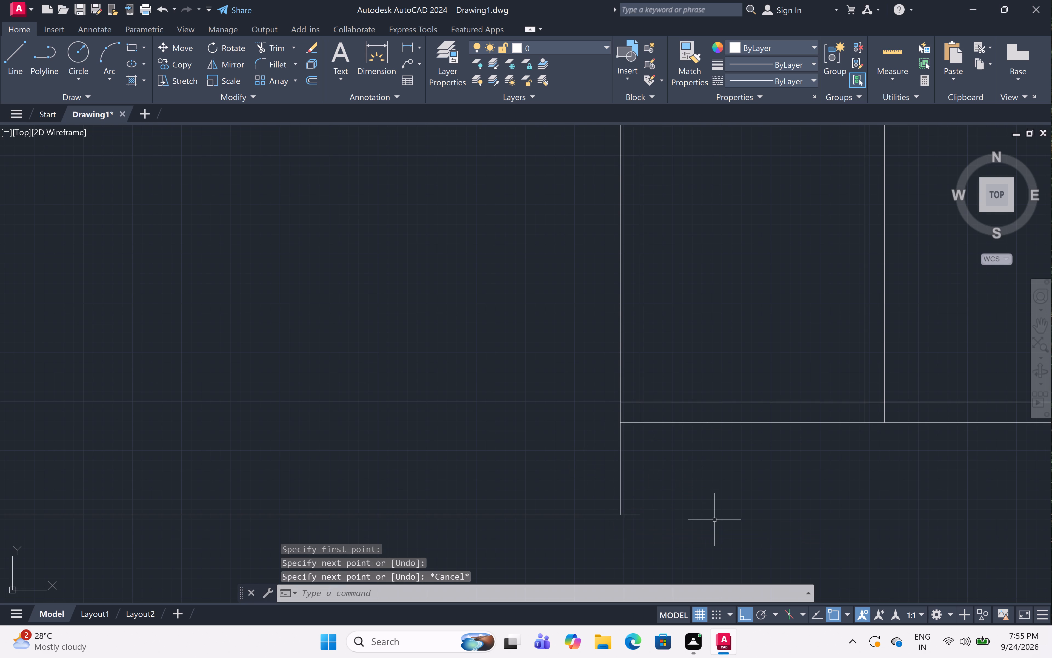
# Add a new layer to the drawing alongside layer 0.
pyautogui.scroll(-3, 591, 417)
pyautogui.moveTo(601, 362); pyautogui.dragTo(598, 385, button='middle')
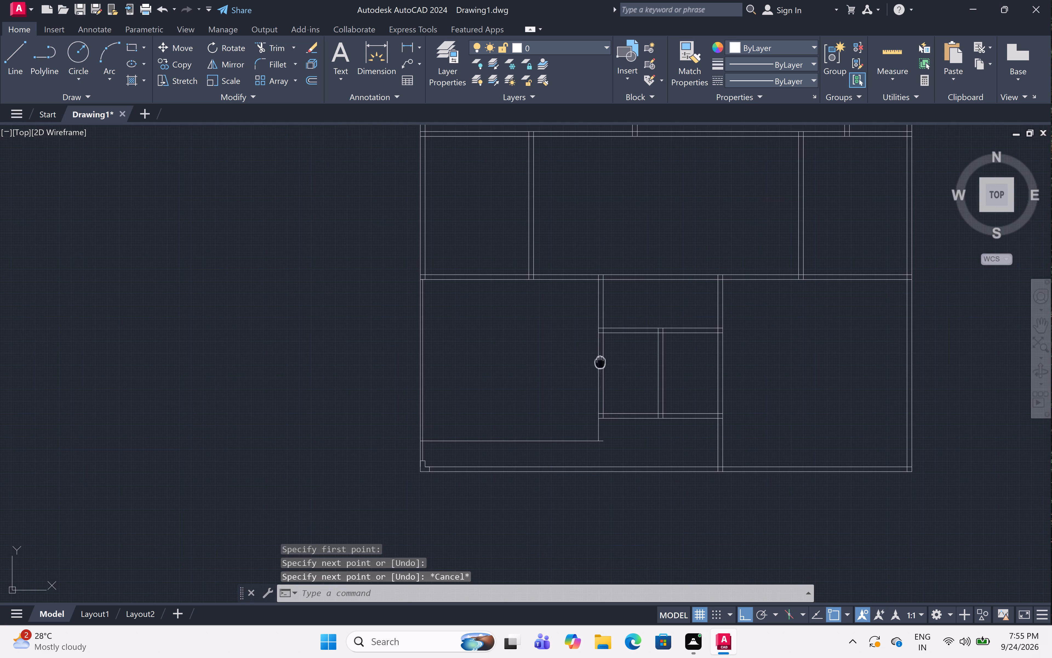
pyautogui.moveTo(598, 385); pyautogui.dragTo(594, 417, button='middle')
pyautogui.scroll(-2, 601, 364)
pyautogui.moveTo(566, 350); pyautogui.dragTo(561, 398, button='middle')
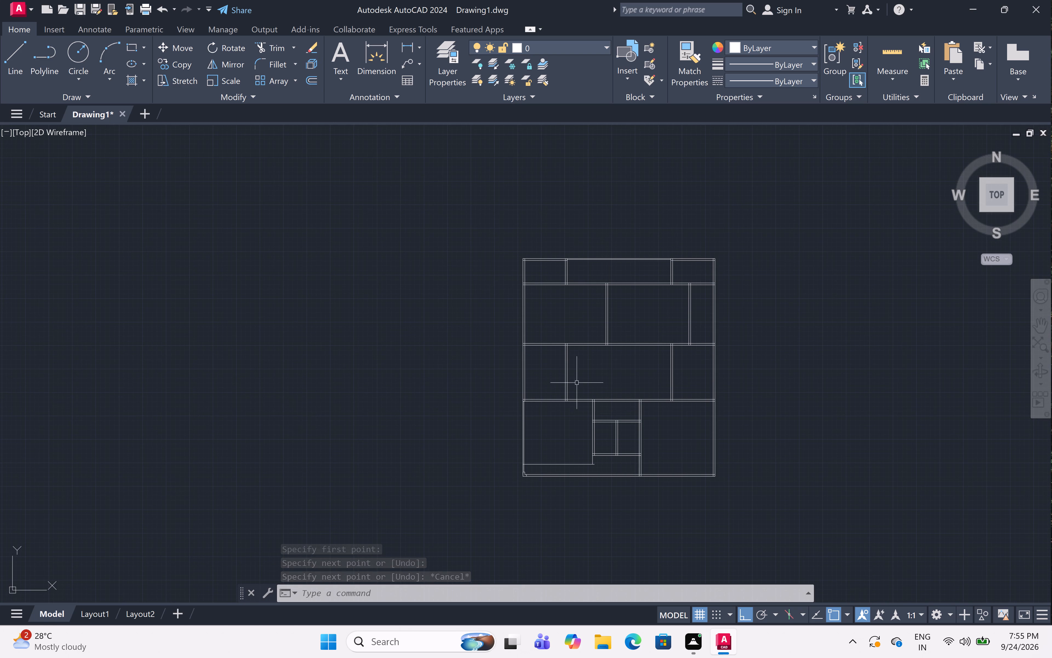
pyautogui.click(451, 72)
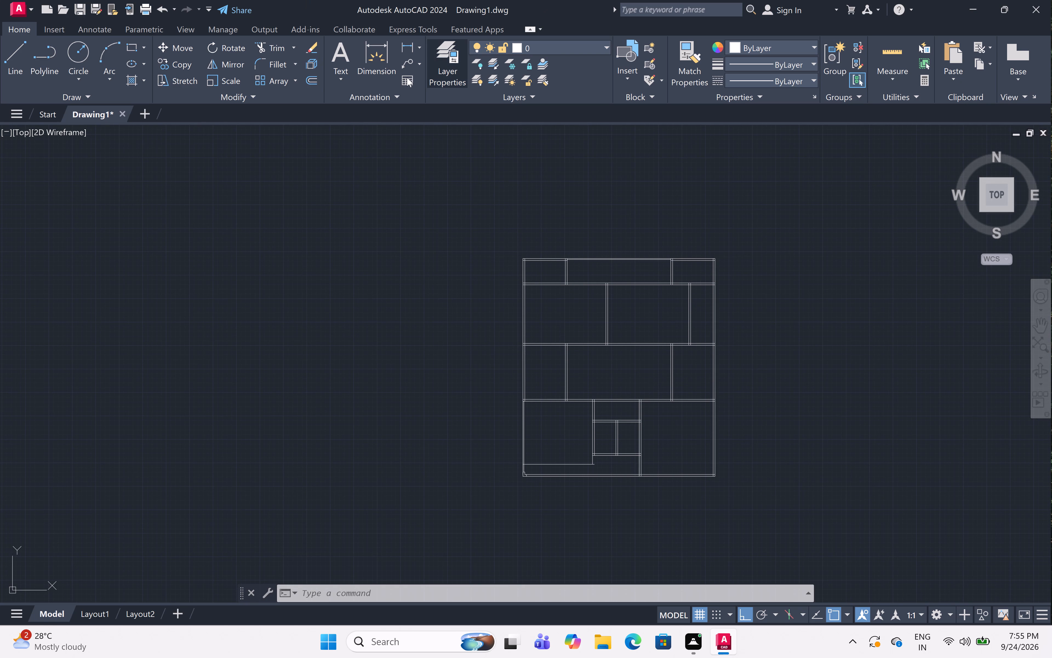
pyautogui.rightClick(327, 112)
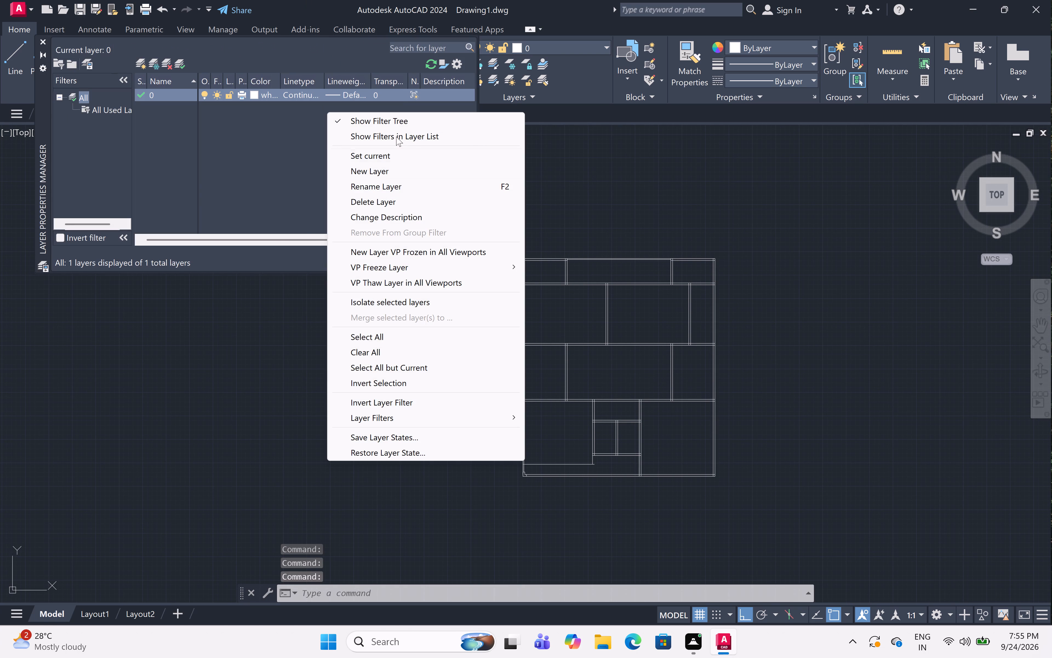
pyautogui.doubleClick(434, 168)
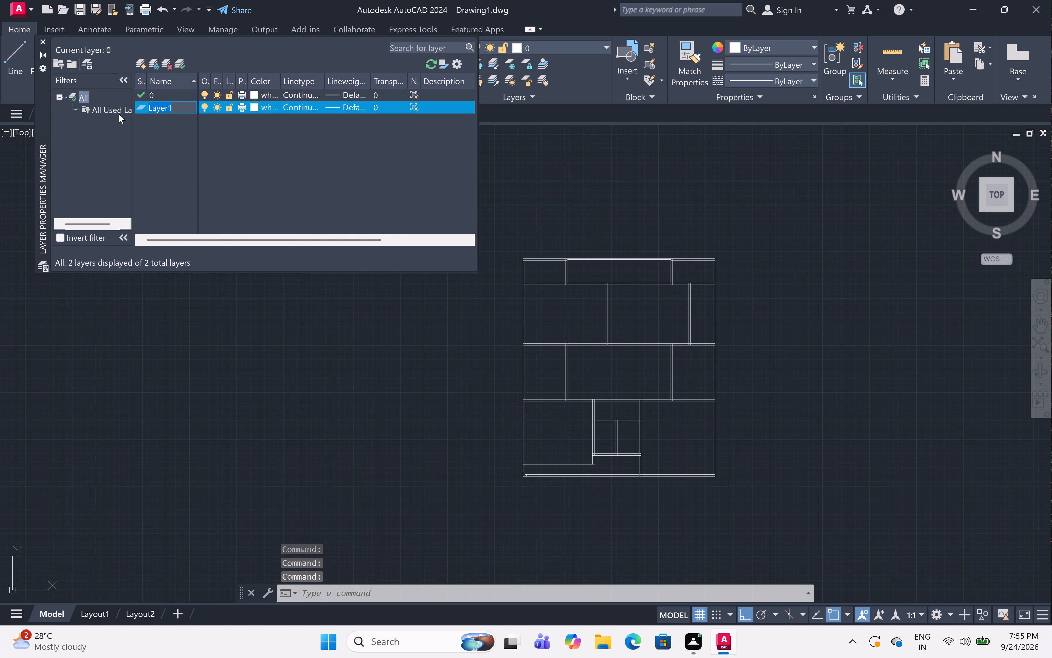
# Load the ACAD_ISO02W100 (ISO dash) linetype from acad.lin while choosing the new layer's linetype.
pyautogui.click(294, 106)
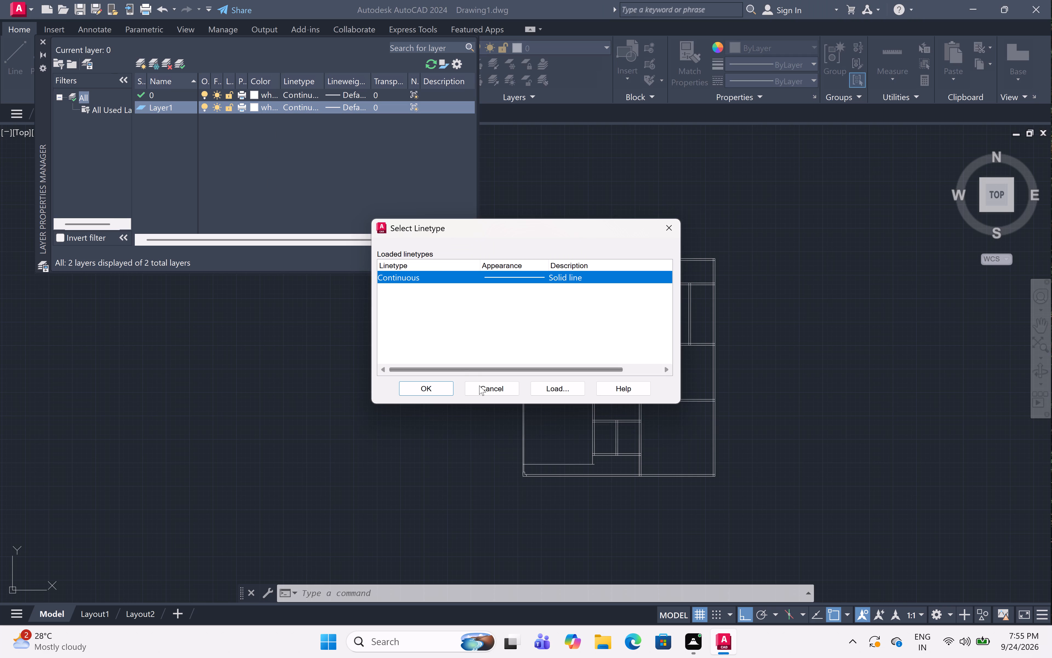
pyautogui.doubleClick(550, 391)
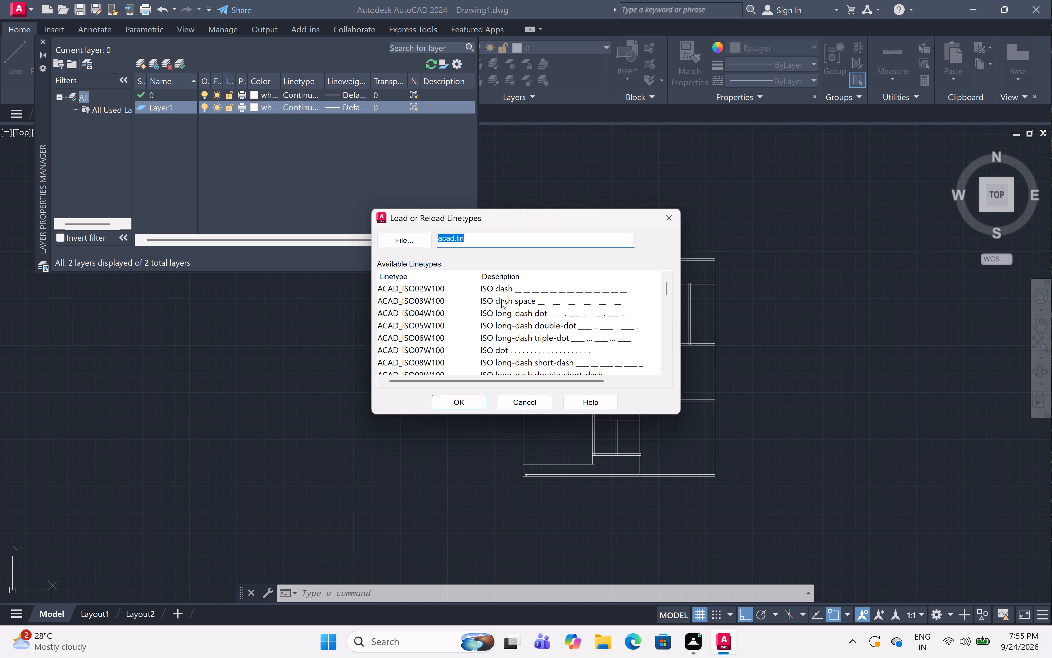
pyautogui.scroll(-3, 503, 306)
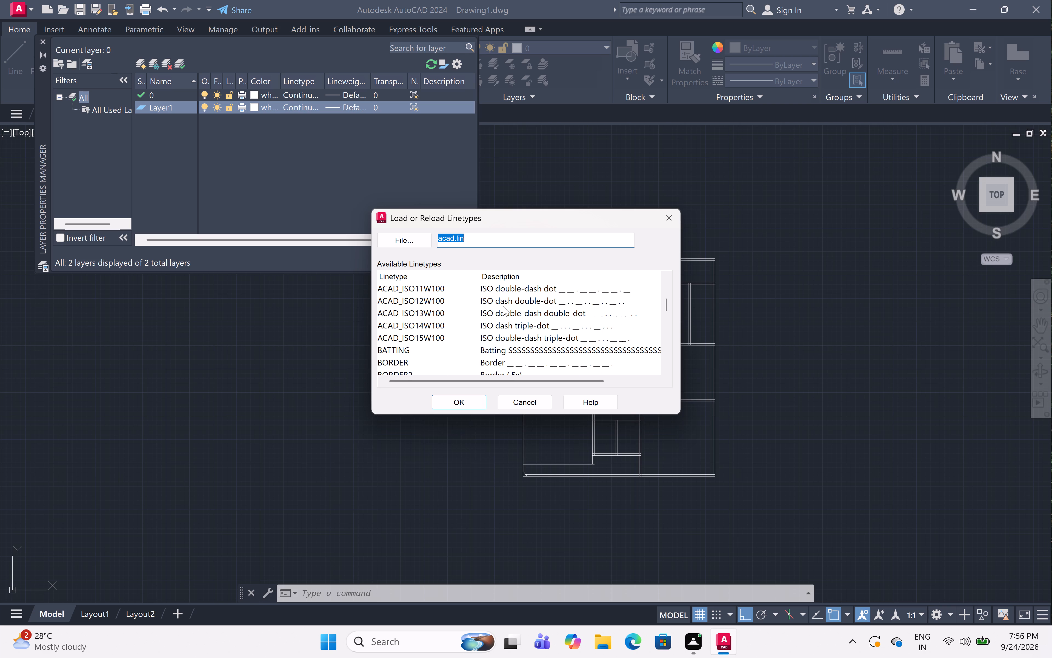
pyautogui.scroll(-2, 503, 306)
pyautogui.scroll(7, 503, 322)
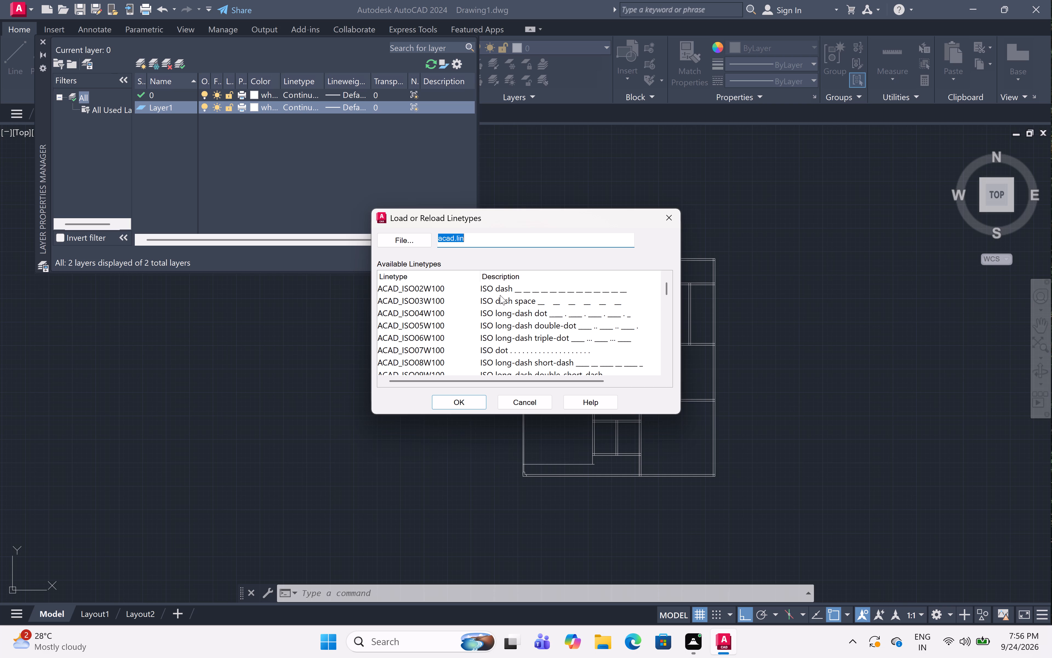
pyautogui.scroll(3, 508, 289)
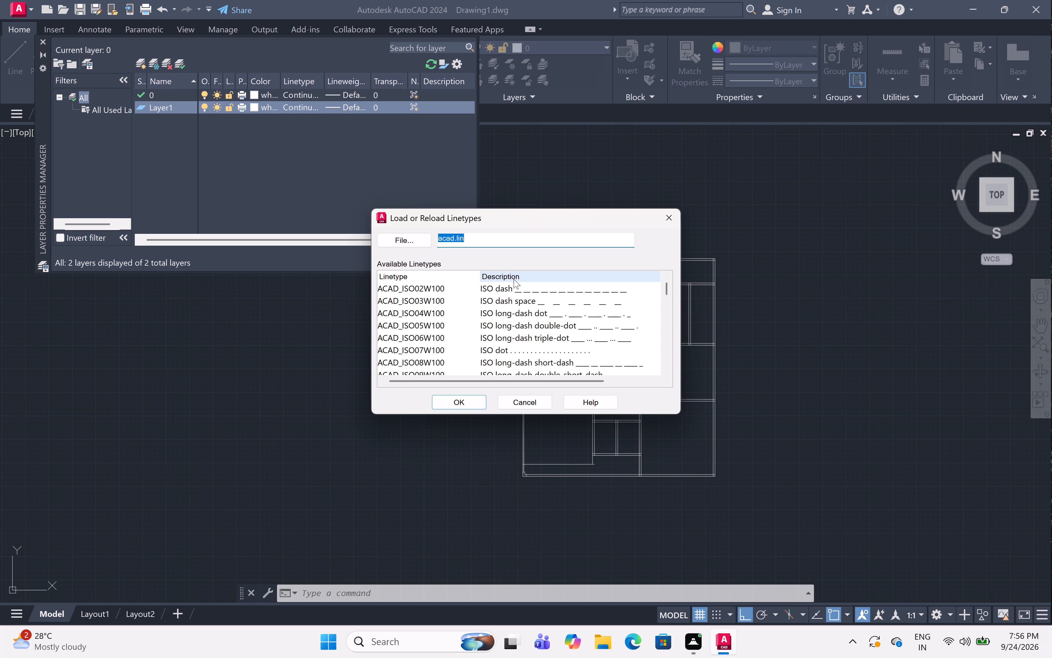
pyautogui.scroll(2, 514, 279)
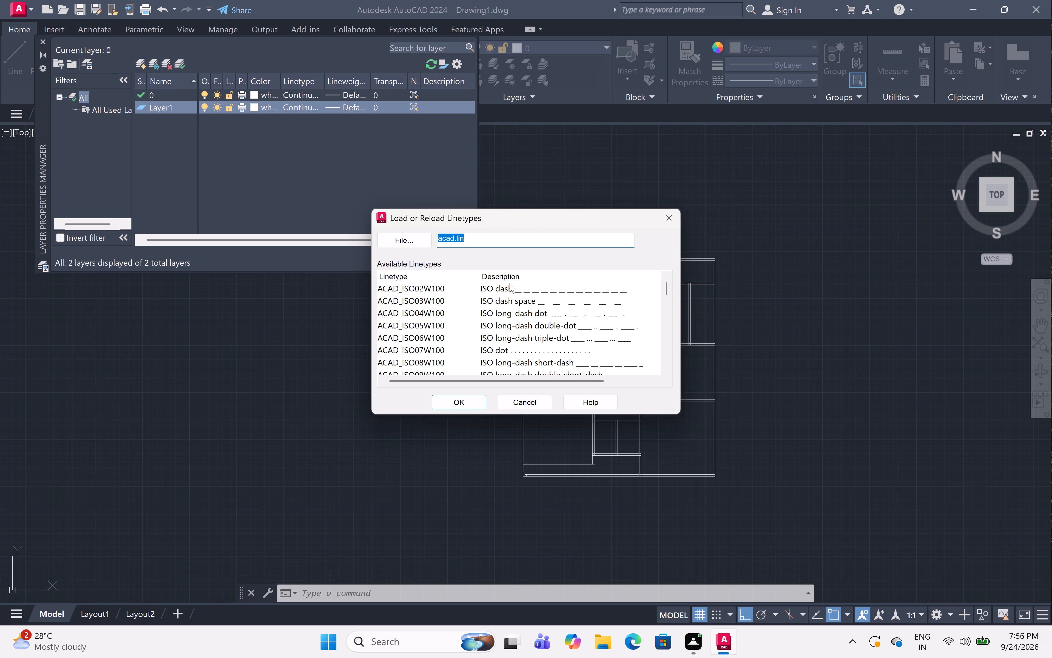
pyautogui.scroll(2, 518, 297)
pyautogui.scroll(-15, 529, 285)
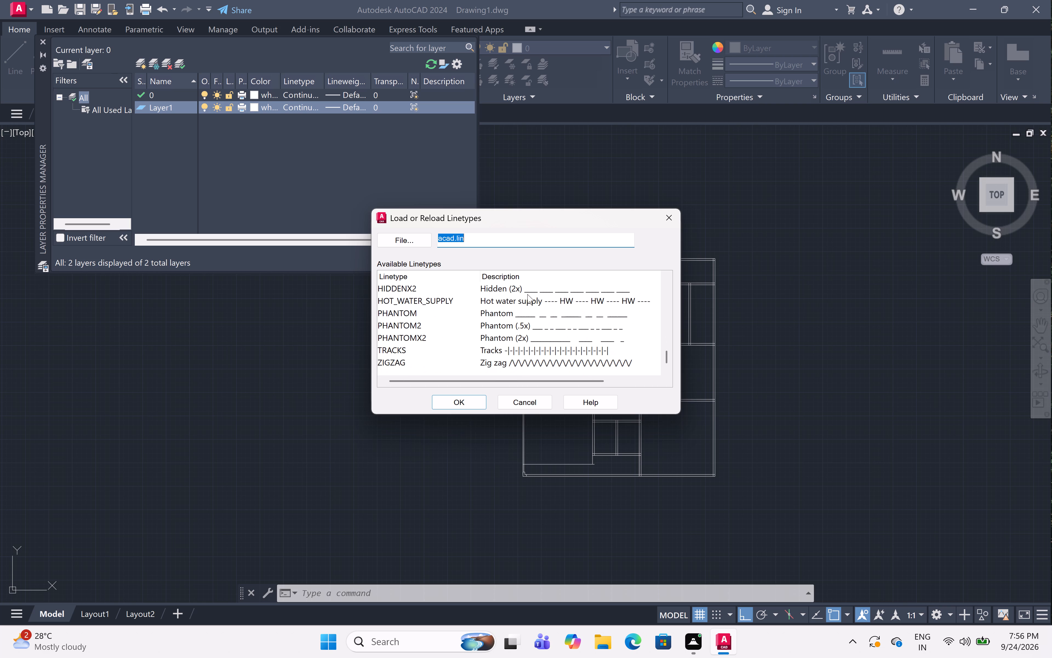
pyautogui.scroll(17, 527, 294)
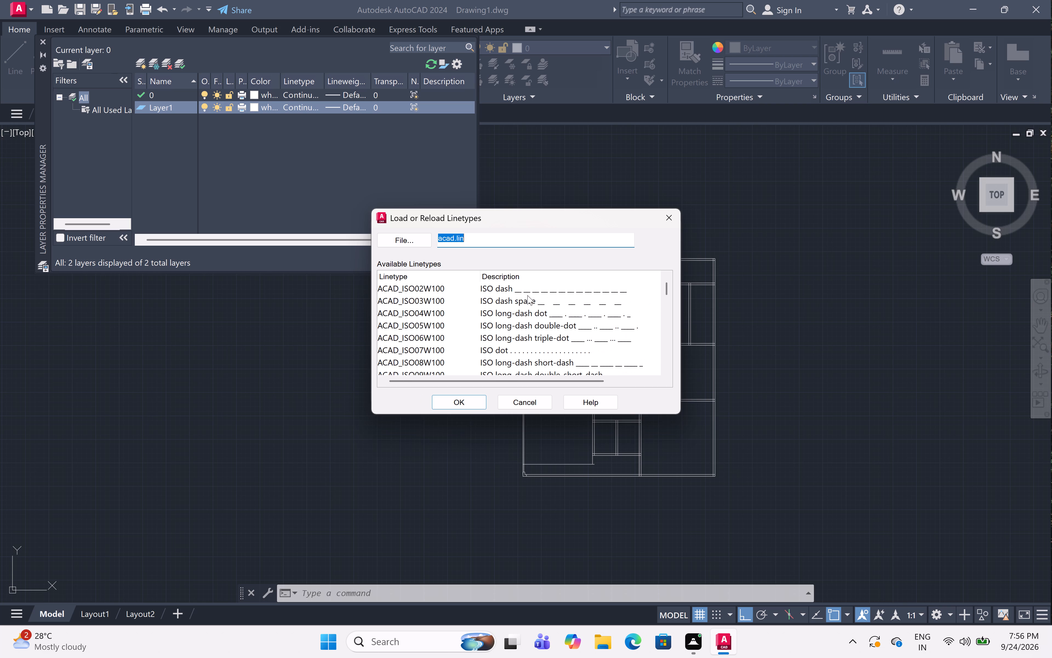
pyautogui.scroll(4, 540, 293)
pyautogui.scroll(4, 514, 288)
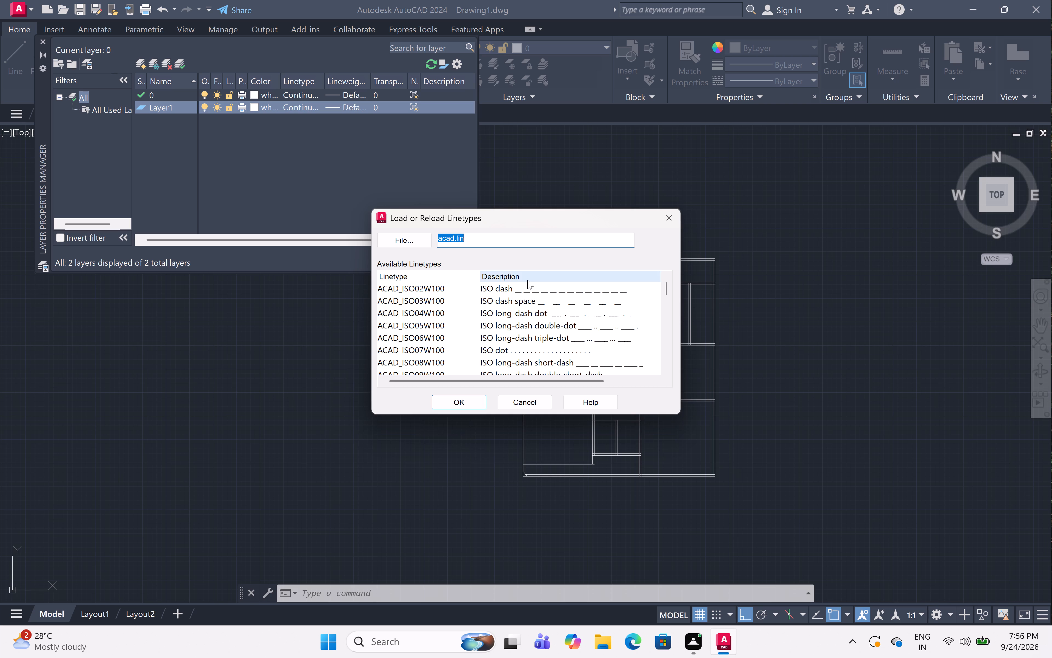
pyautogui.scroll(2, 510, 290)
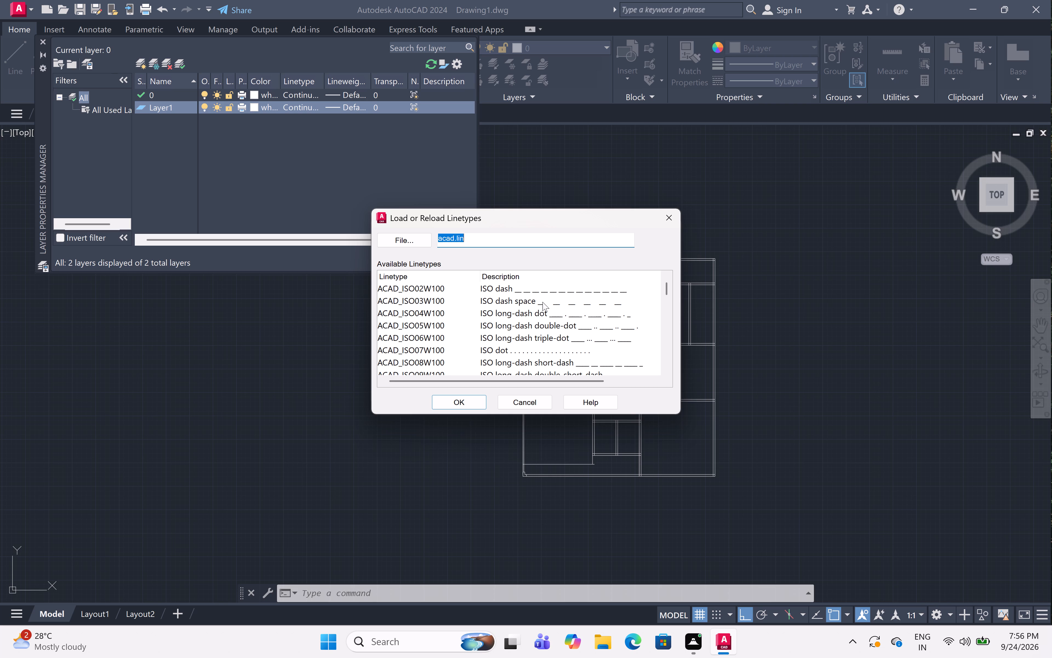
pyautogui.scroll(3, 550, 293)
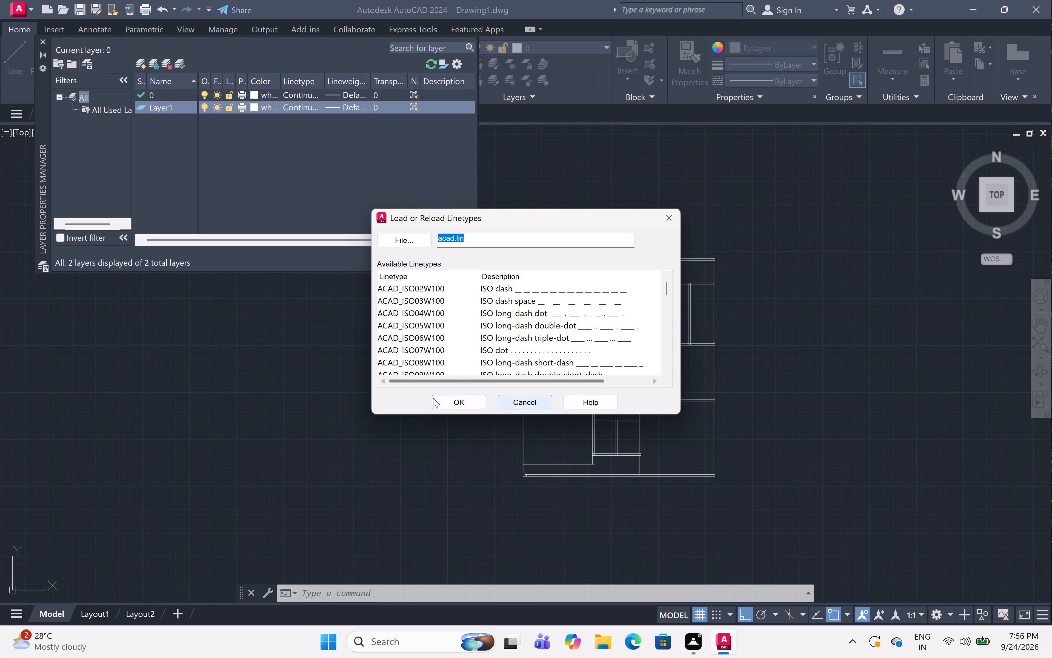
pyautogui.click(500, 284)
pyautogui.click(460, 404)
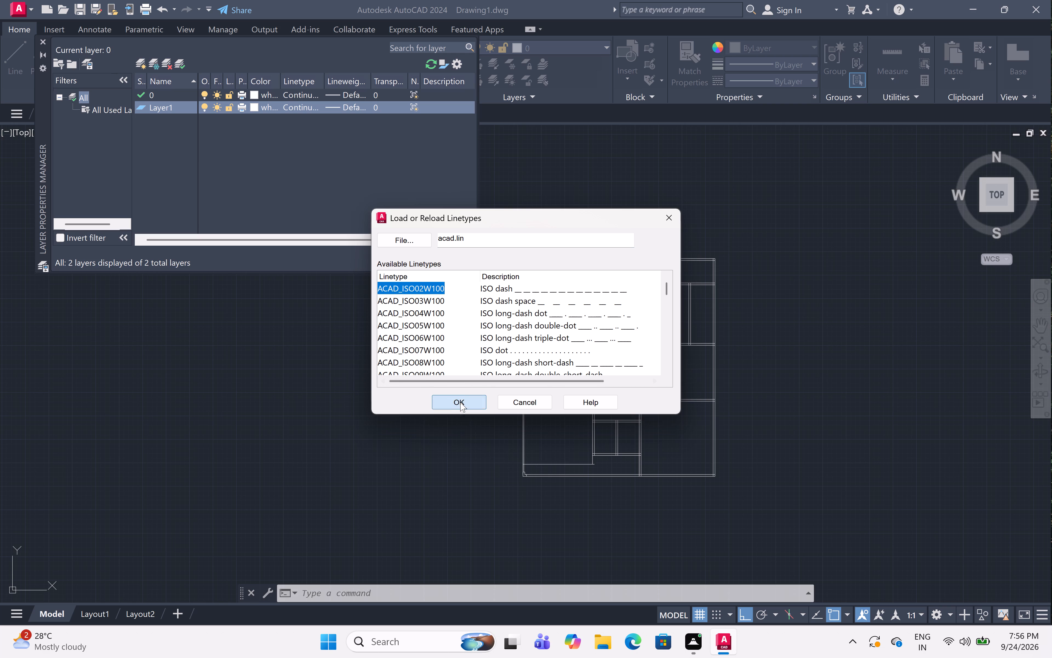
# Assign the ACAD_ISO02W100 linetype to Layer1 and close the layer manager.
pyautogui.doubleClick(548, 271)
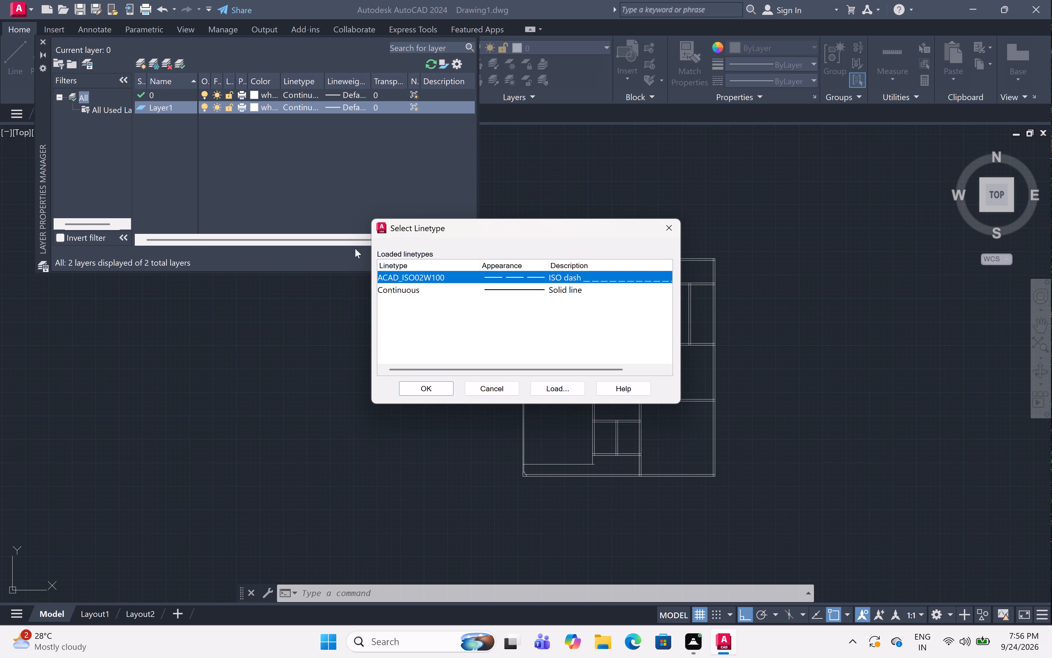
pyautogui.doubleClick(415, 388)
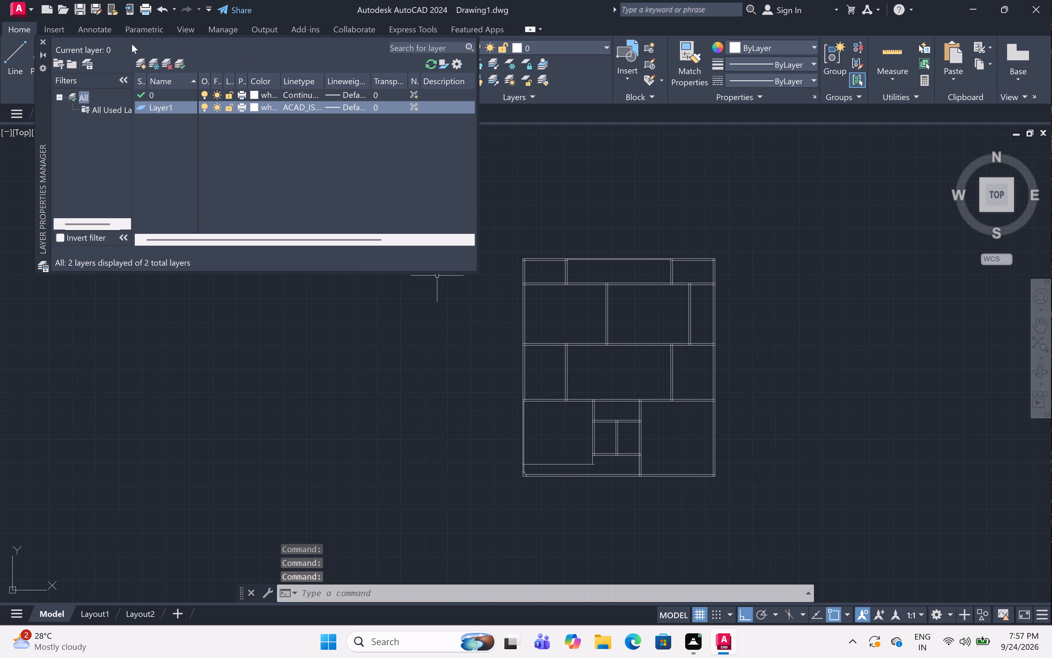
pyautogui.click(43, 41)
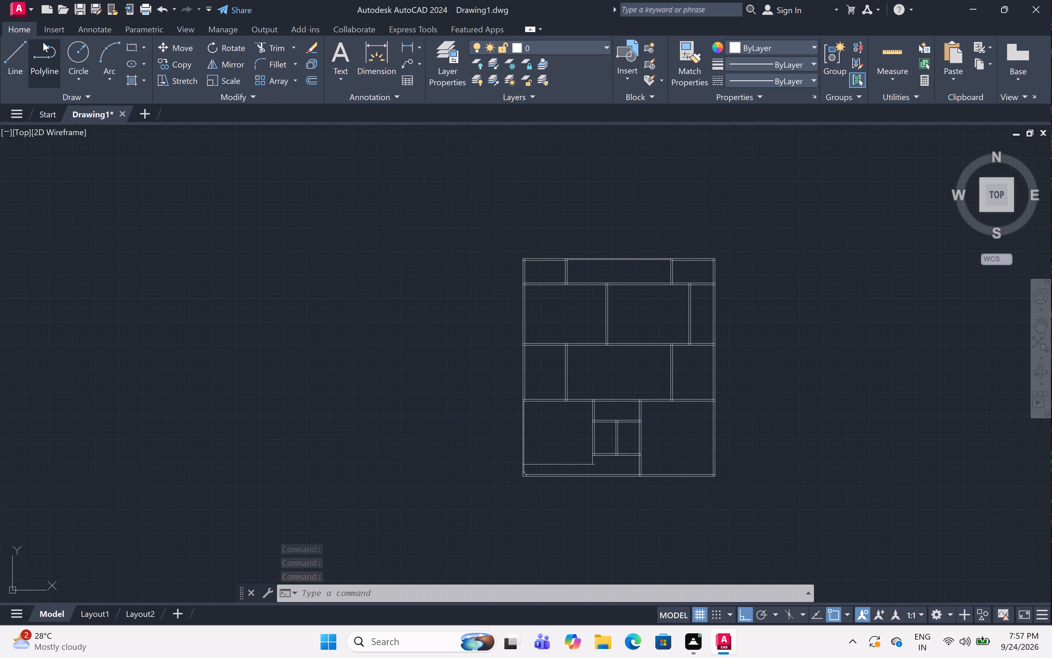
# Make Layer1 the current layer.
pyautogui.click(597, 49)
pyautogui.click(596, 73)
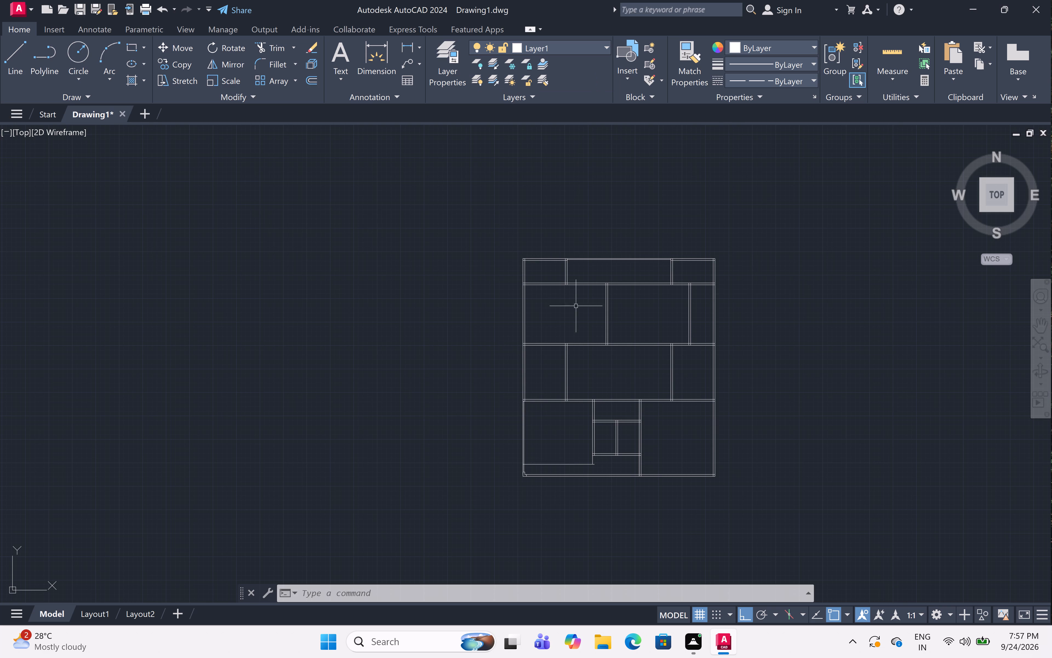
# Move the lower-left room's lower horizontal line and the short vertical line meeting it onto Layer1, and clear the selection.
pyautogui.scroll(5, 572, 463)
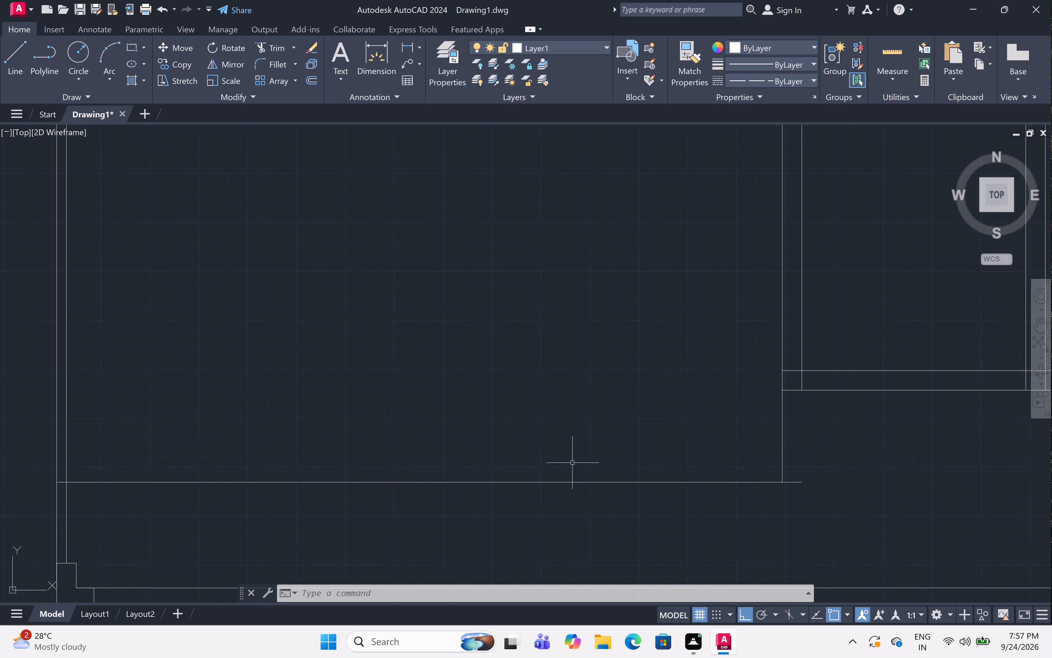
pyautogui.click(581, 482)
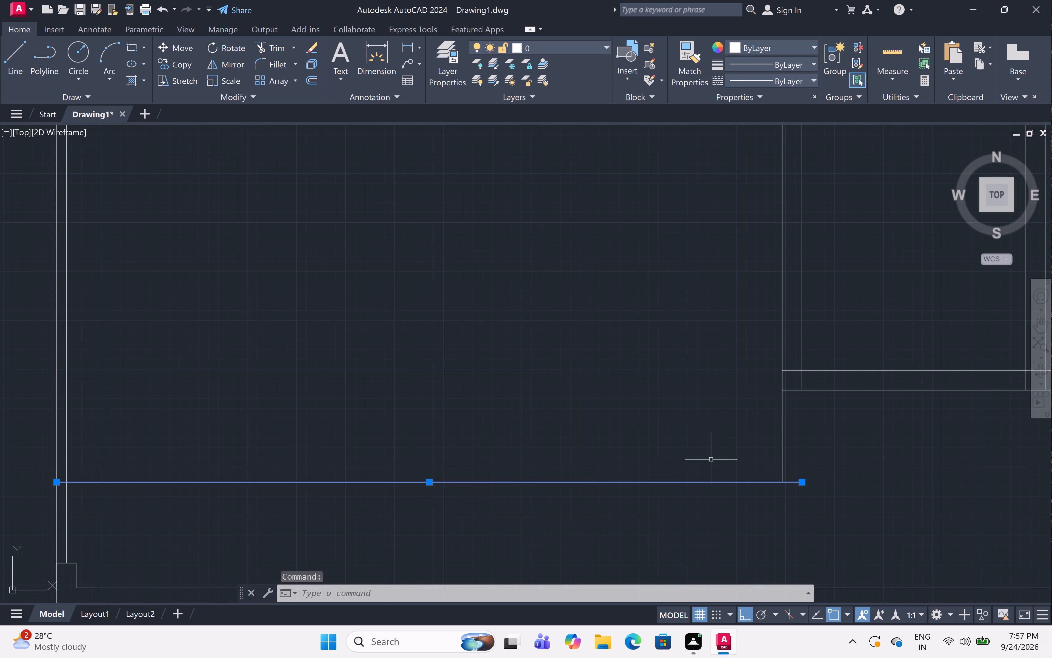
pyautogui.click(782, 458)
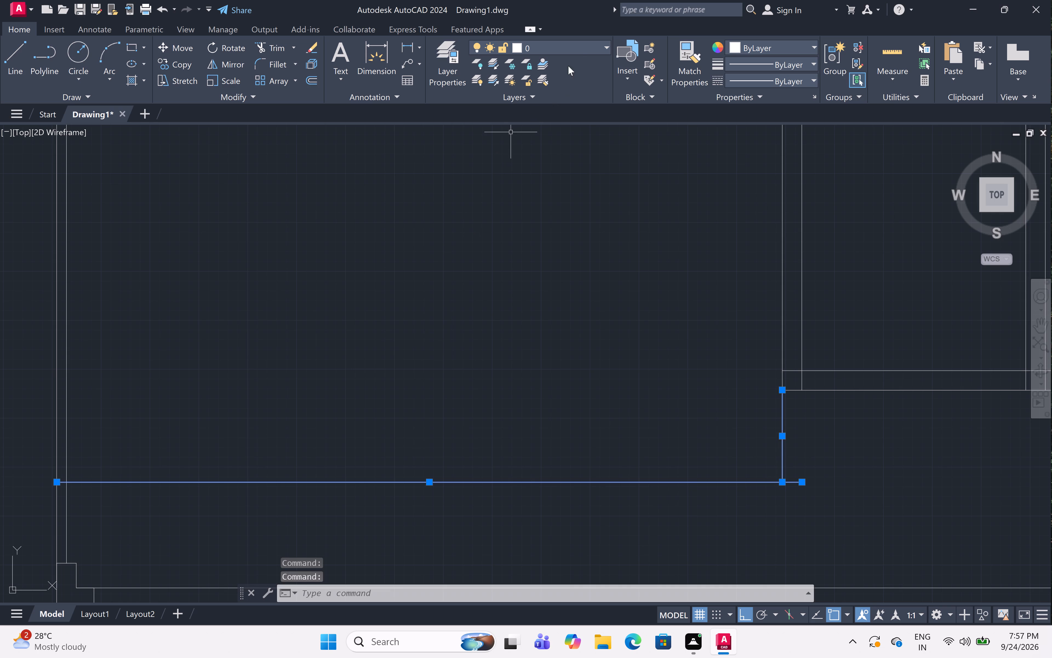
pyautogui.click(589, 45)
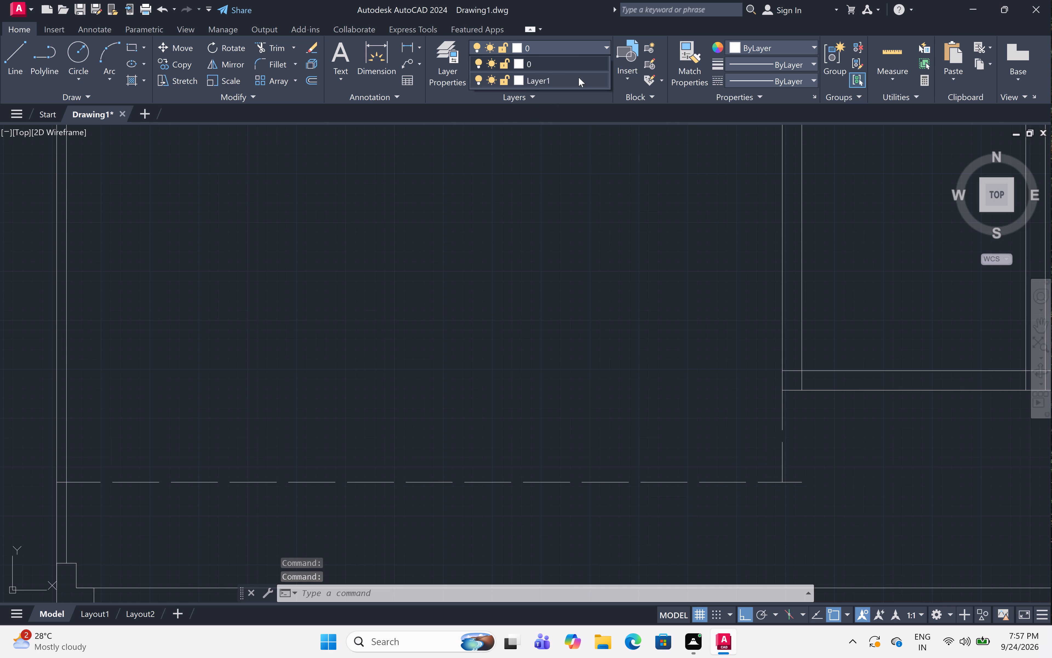
pyautogui.click(578, 77)
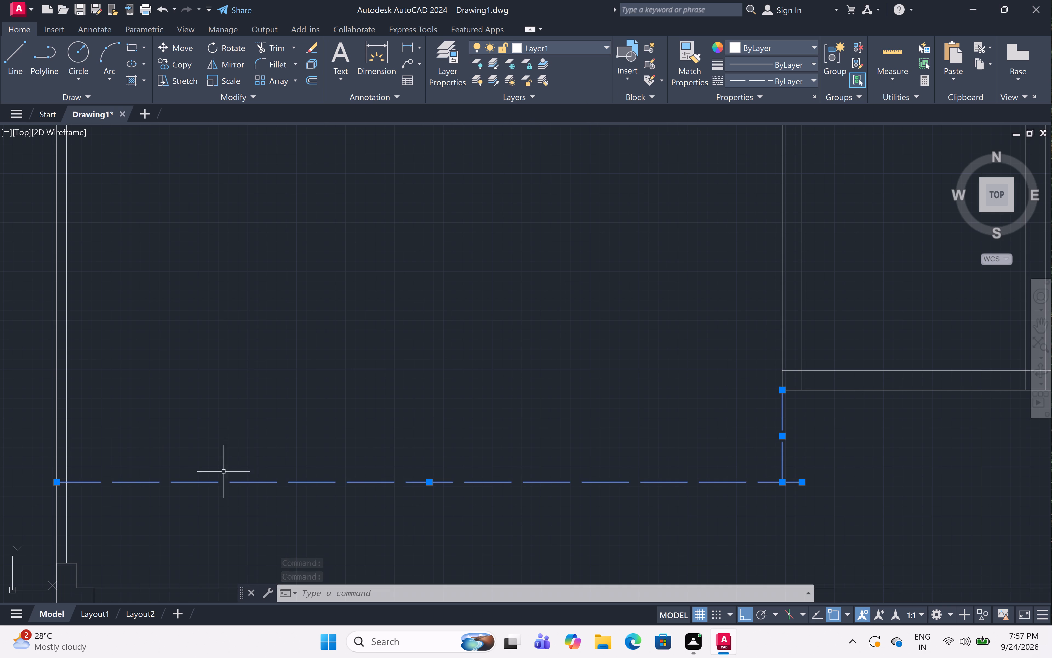
pyautogui.click(210, 413)
pyautogui.click(411, 415)
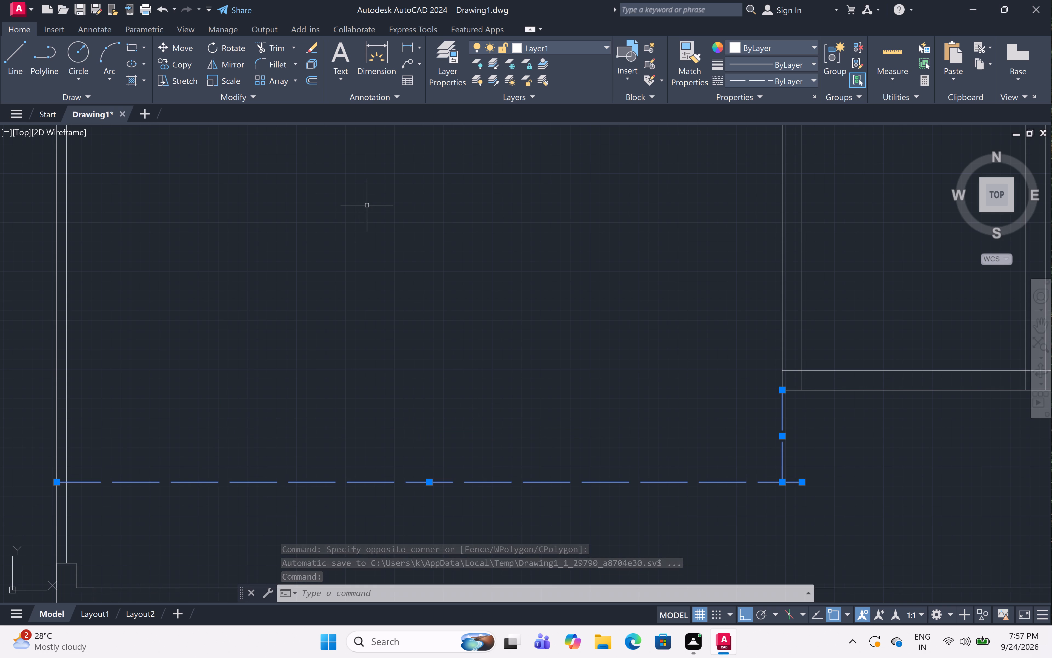
pyautogui.press('Escape')
# Examine the overall floor plan and the junction where the second row's middle partition meets the horizontal wall below it.
pyautogui.scroll(-3, 398, 194)
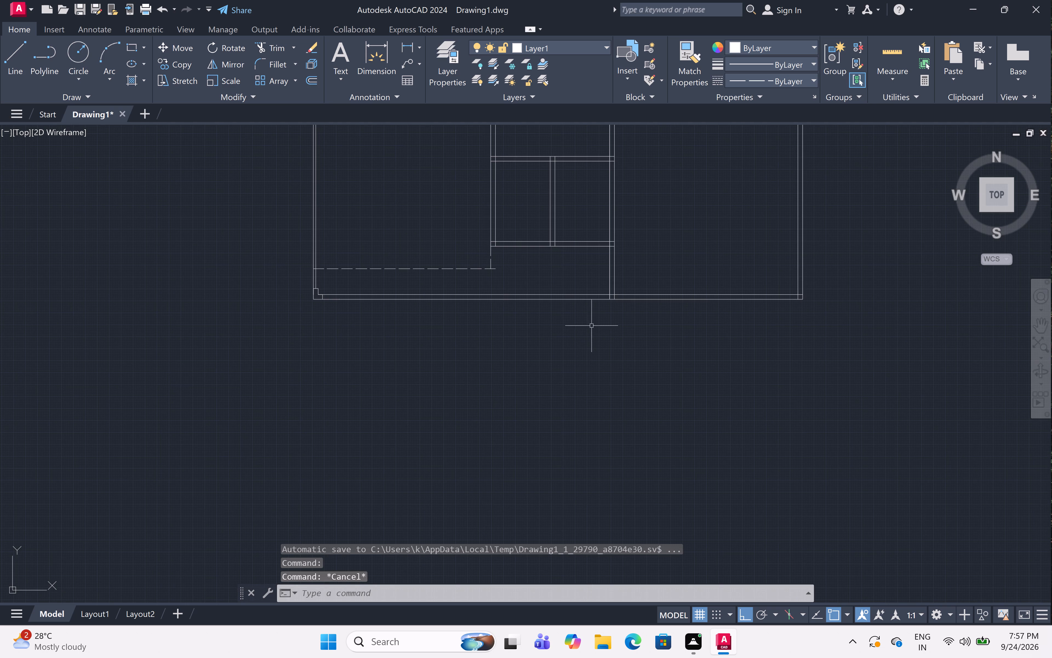
pyautogui.moveTo(532, 265); pyautogui.dragTo(488, 350, button='middle')
pyautogui.scroll(-2, 494, 338)
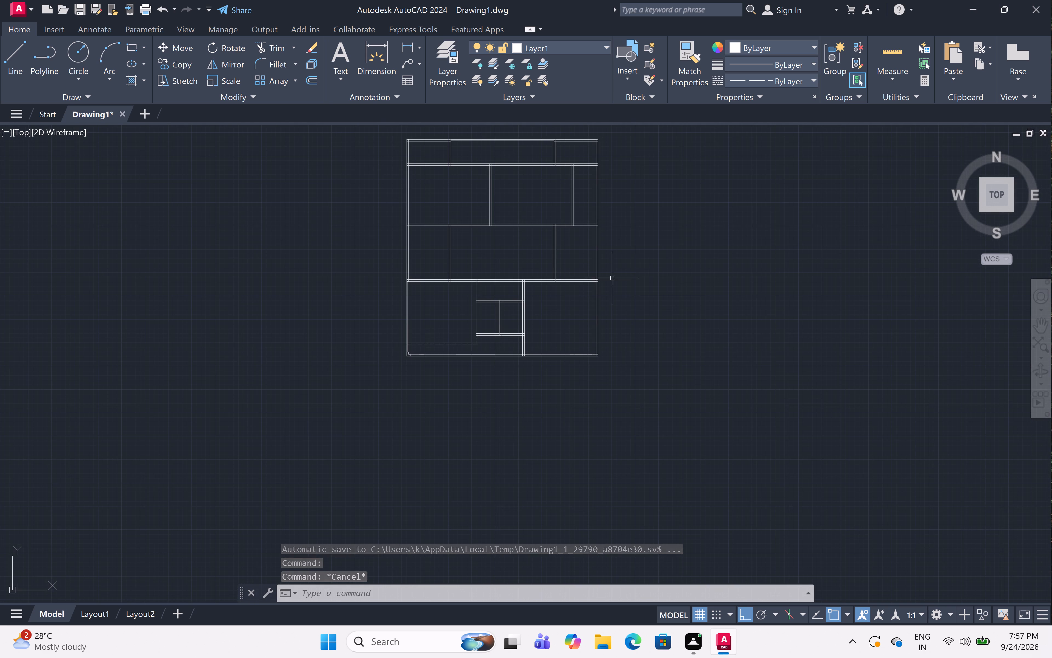
pyautogui.moveTo(632, 276); pyautogui.dragTo(640, 421, button='middle')
pyautogui.middleClick(641, 425)
pyautogui.moveTo(643, 433); pyautogui.dragTo(645, 439, button='middle')
pyautogui.moveTo(657, 444); pyautogui.dragTo(671, 423, button='middle')
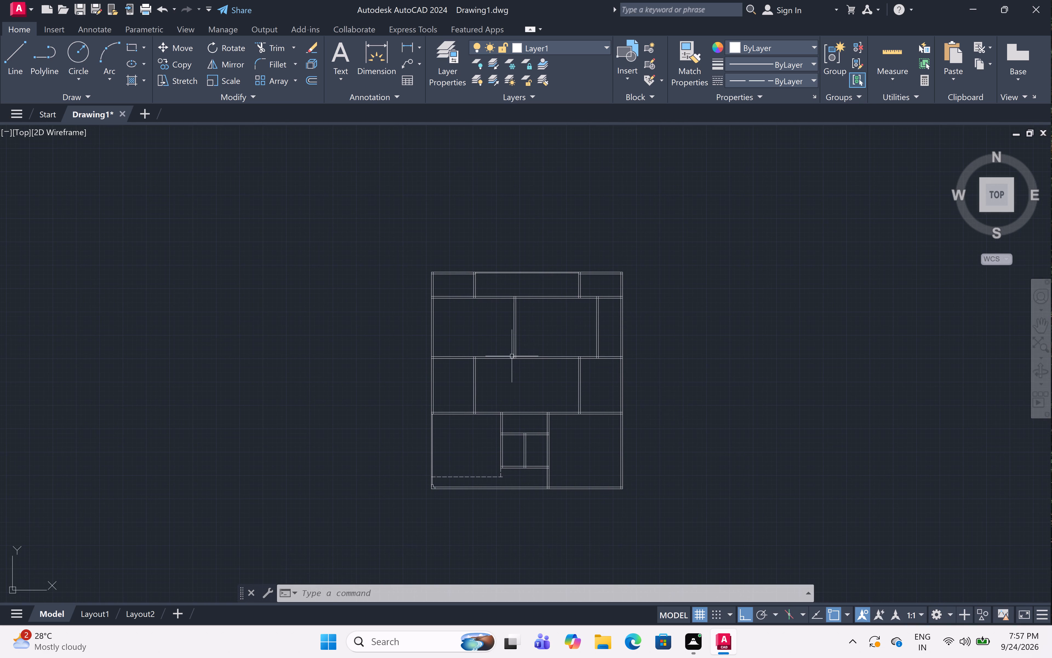
pyautogui.scroll(6, 512, 356)
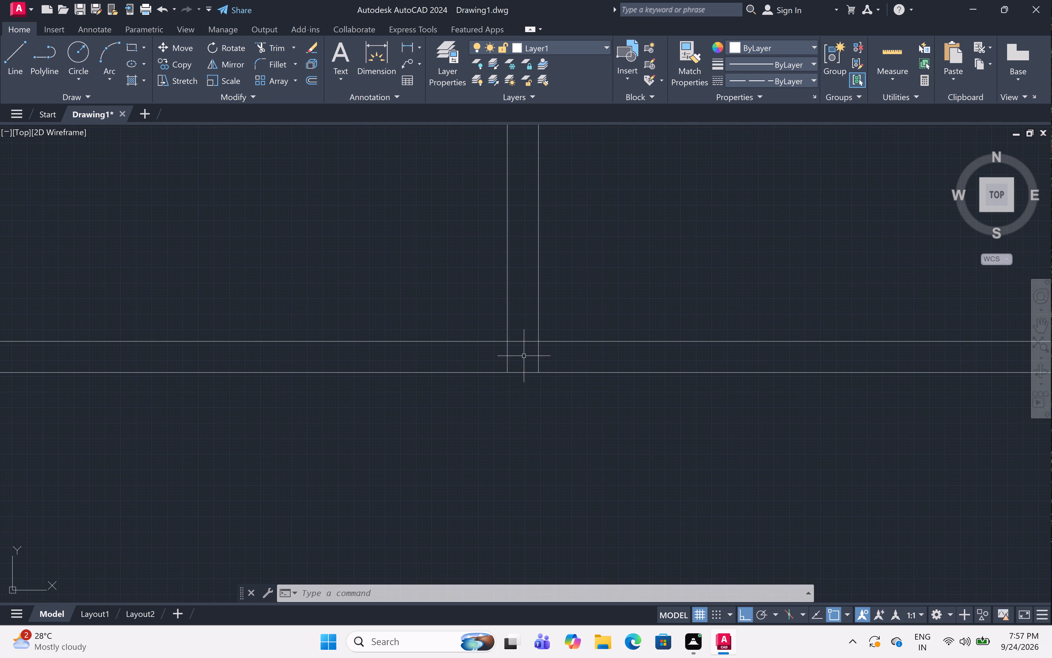
pyautogui.scroll(2, 523, 356)
pyautogui.scroll(-1, 522, 355)
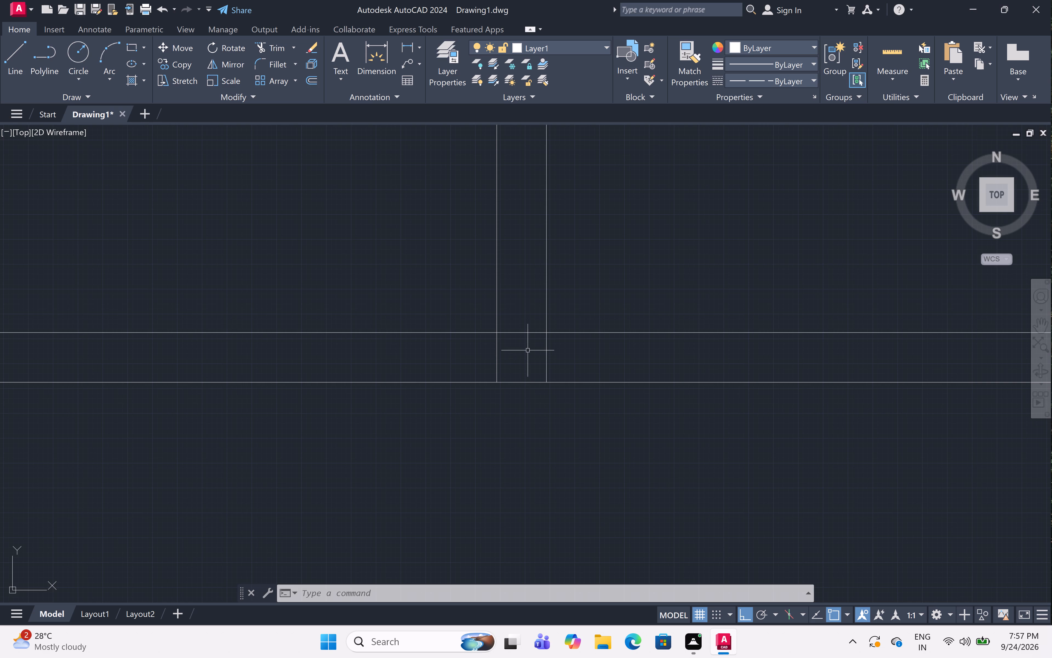
pyautogui.scroll(-3, 486, 346)
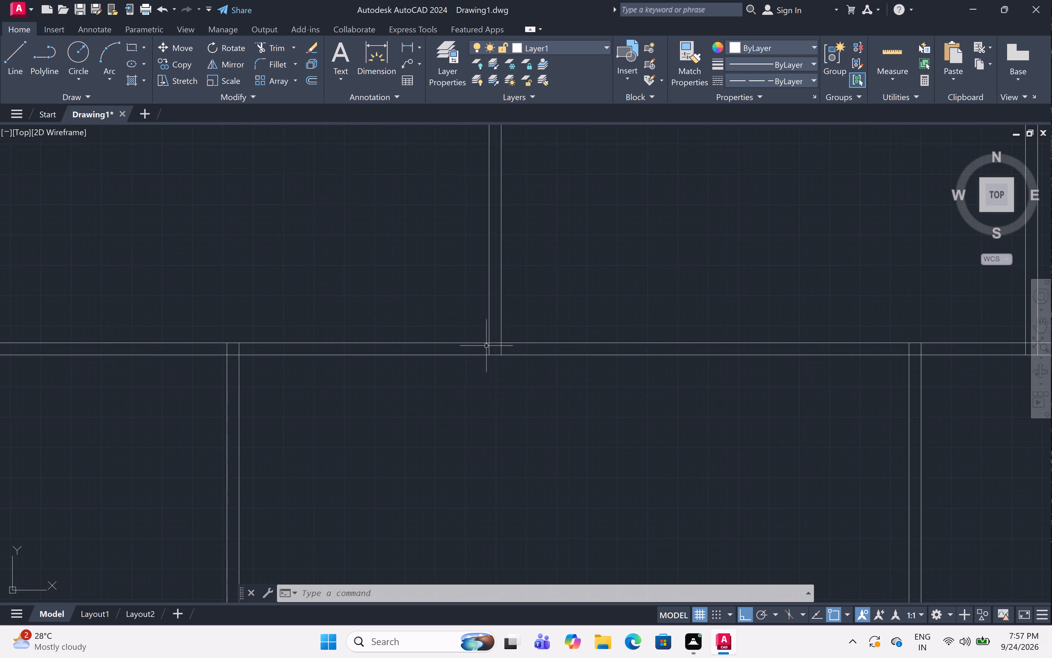
pyautogui.scroll(-4, 486, 346)
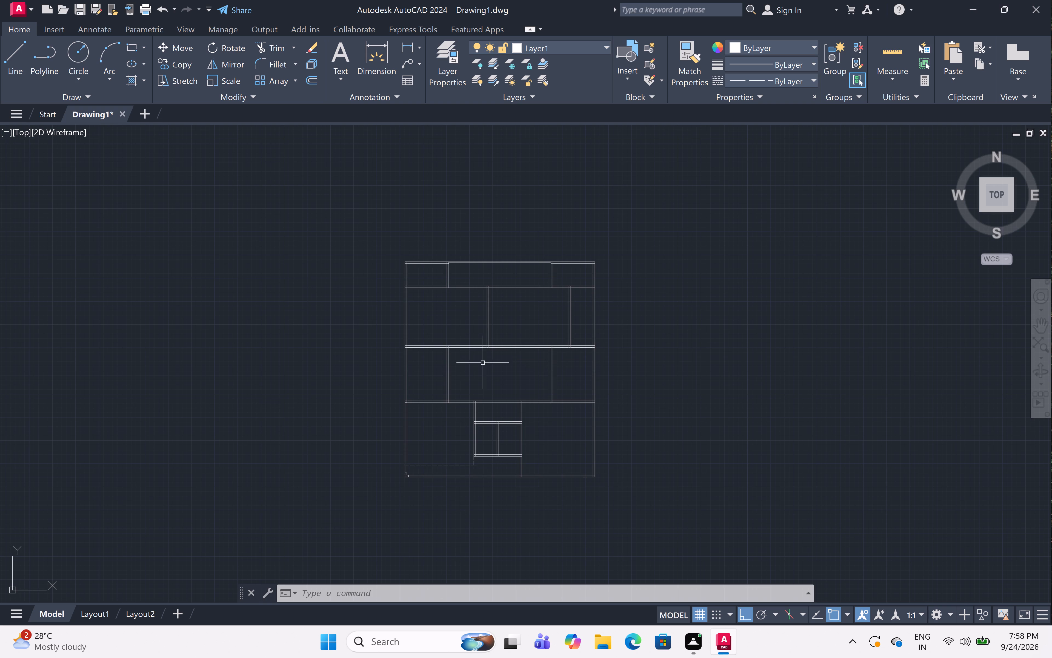
pyautogui.moveTo(351, 368); pyautogui.dragTo(353, 373, button='middle')
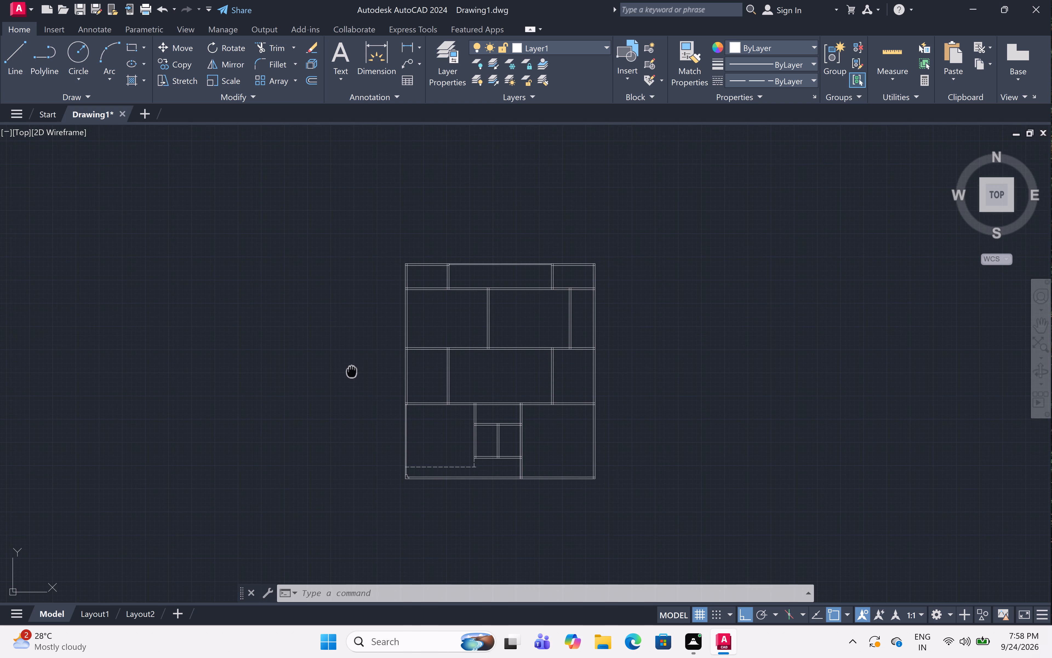
pyautogui.moveTo(353, 373); pyautogui.dragTo(363, 349, button='middle')
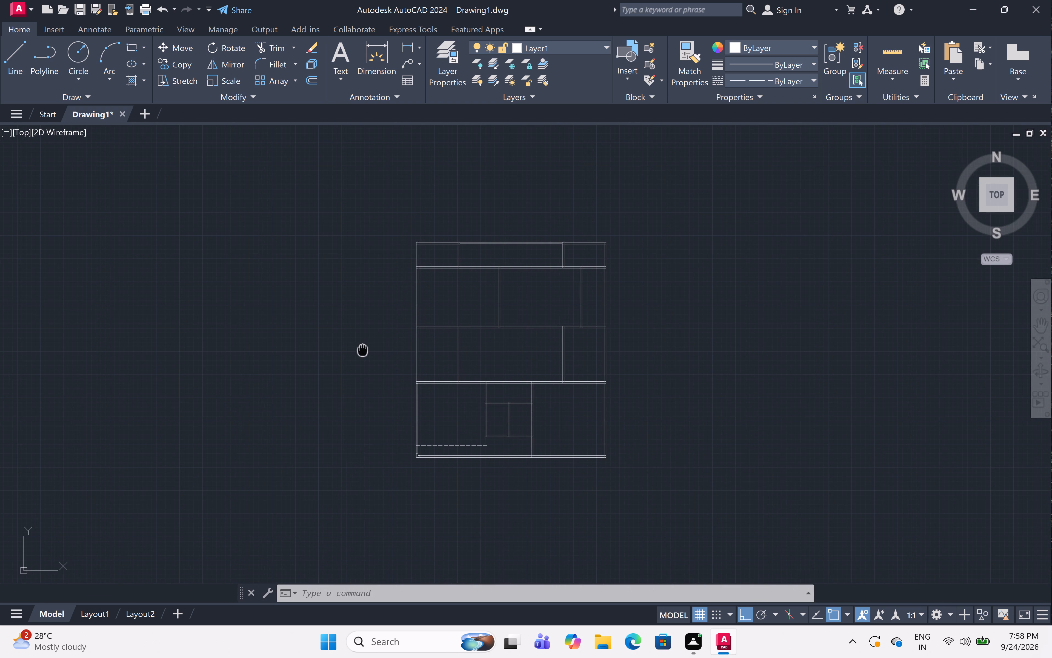
pyautogui.moveTo(363, 349); pyautogui.dragTo(366, 352, button='middle')
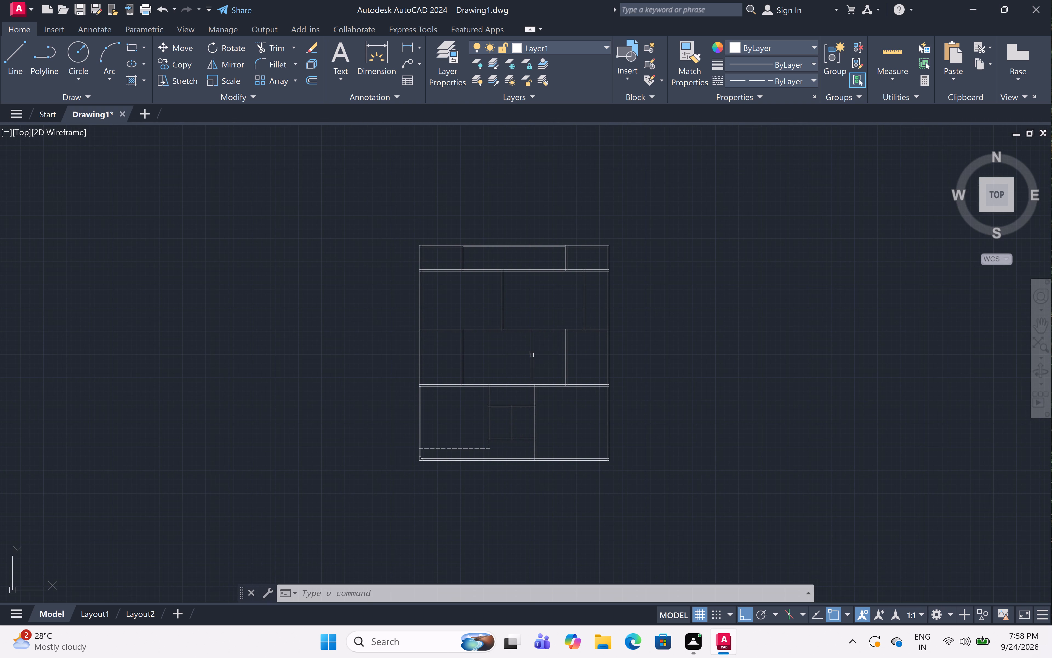
pyautogui.moveTo(531, 355); pyautogui.dragTo(534, 360, button='middle')
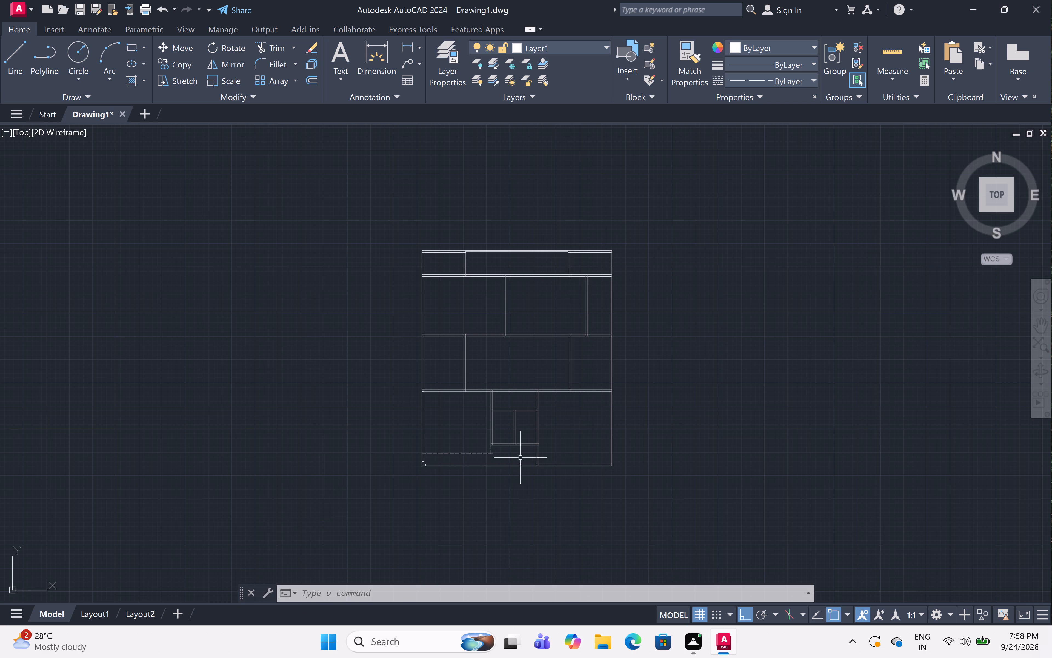
pyautogui.scroll(3, 503, 316)
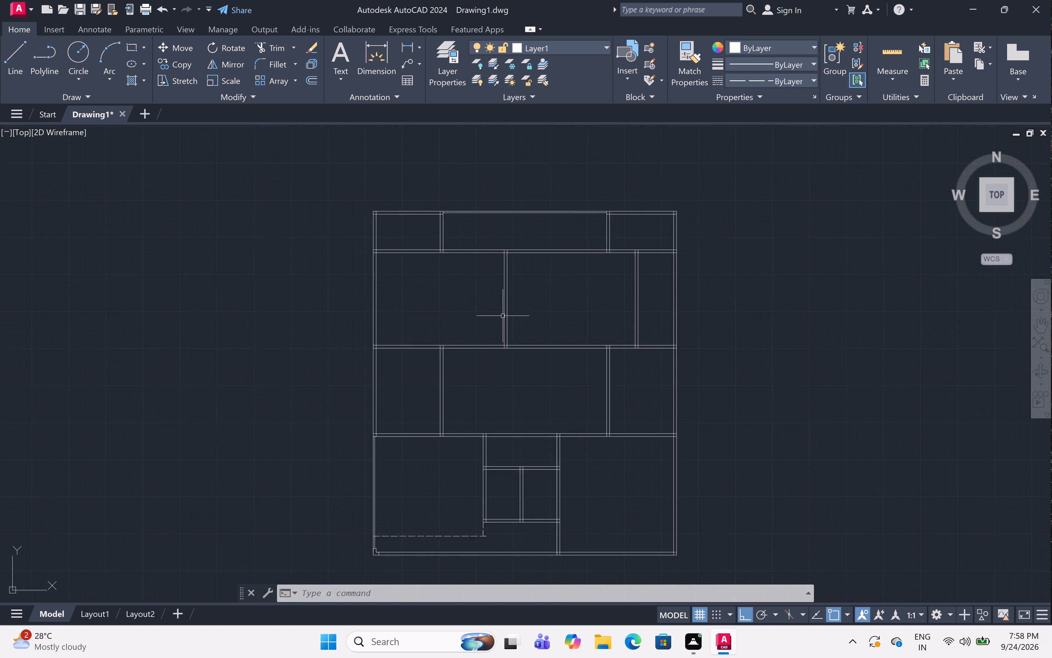
pyautogui.scroll(2, 503, 316)
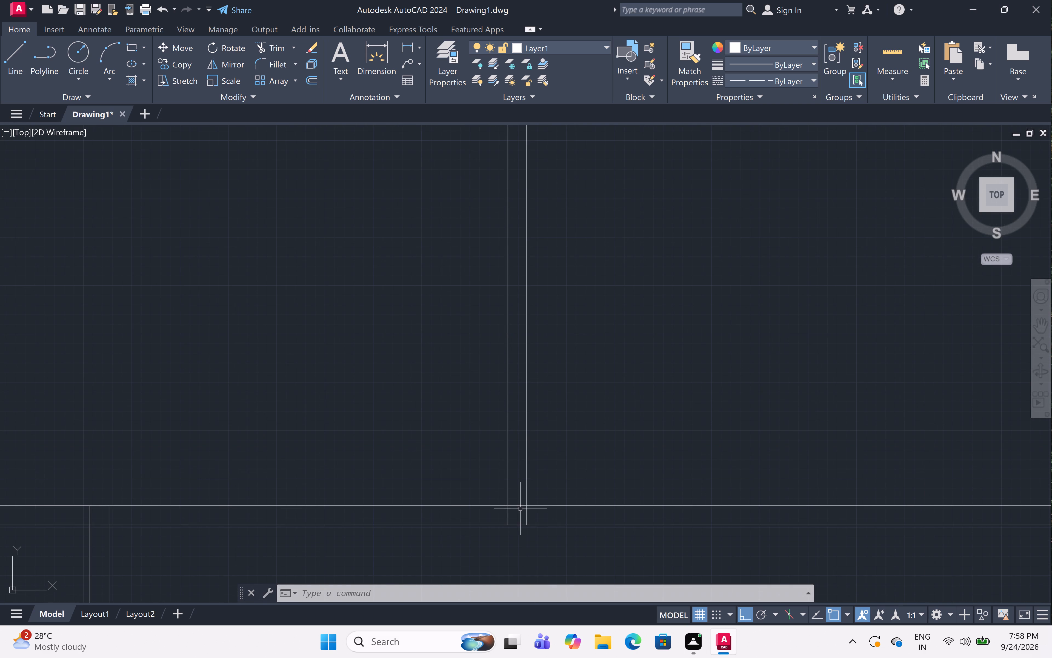
pyautogui.scroll(1, 517, 513)
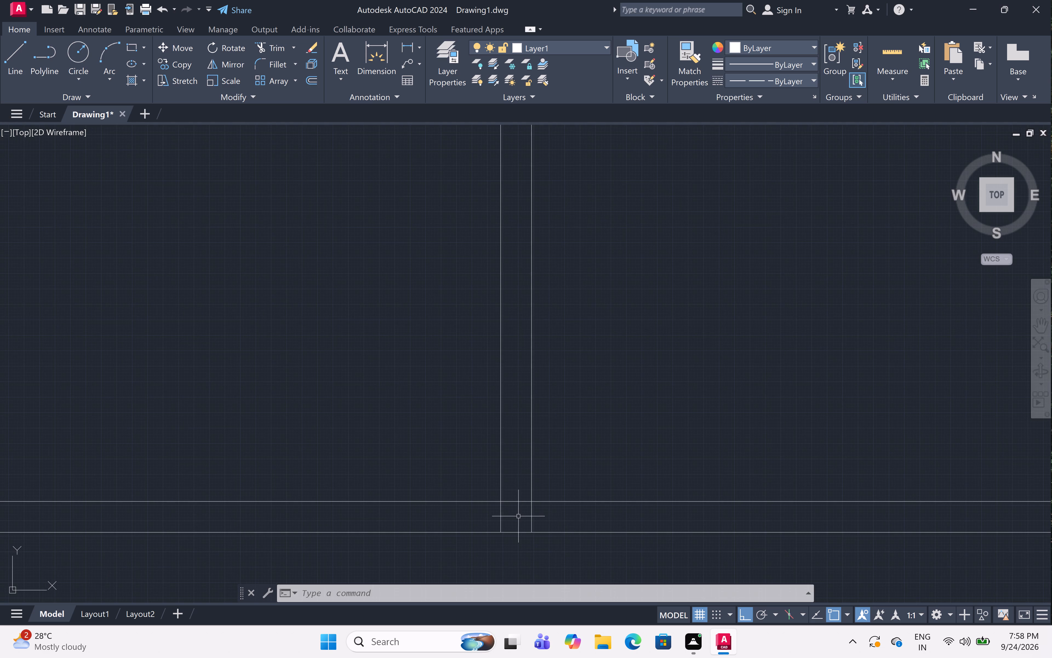
pyautogui.scroll(1, 518, 516)
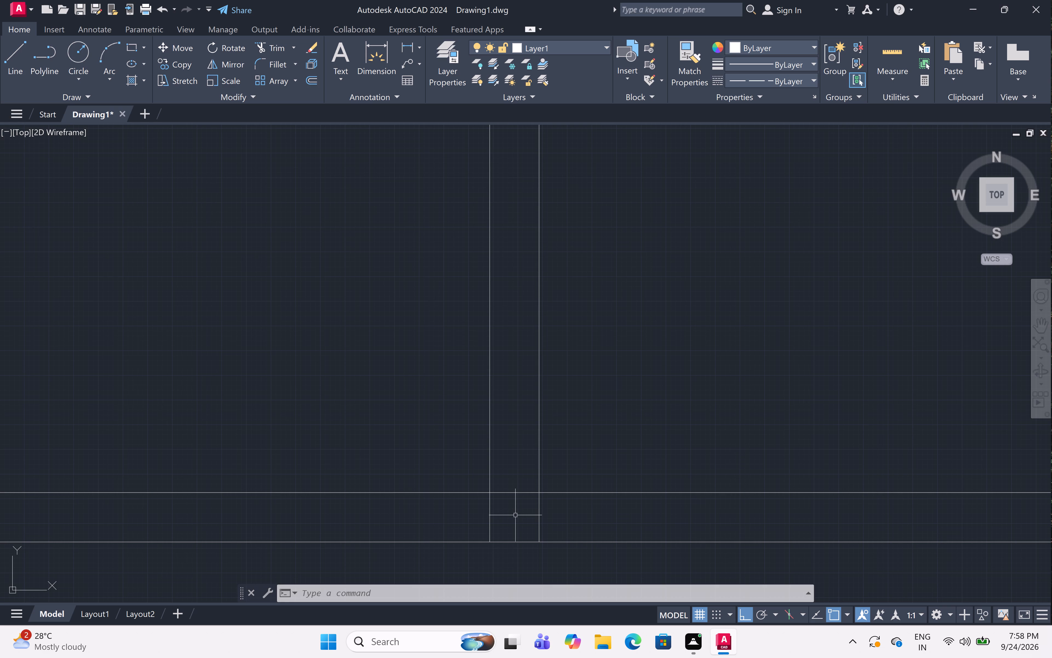
pyautogui.scroll(-5, 516, 513)
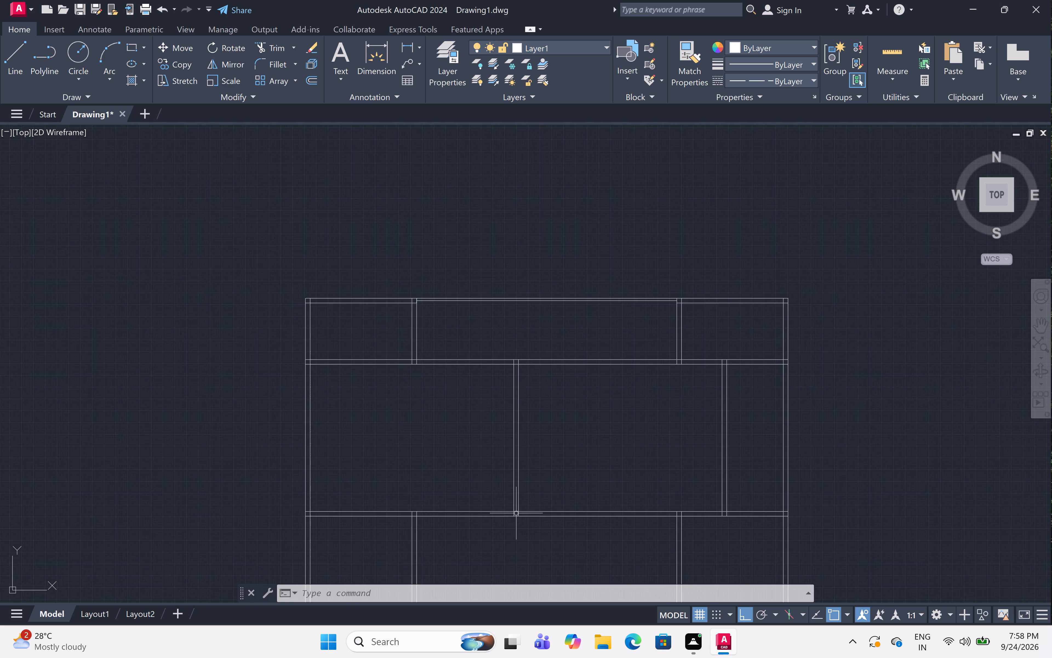
pyautogui.scroll(-6, 516, 513)
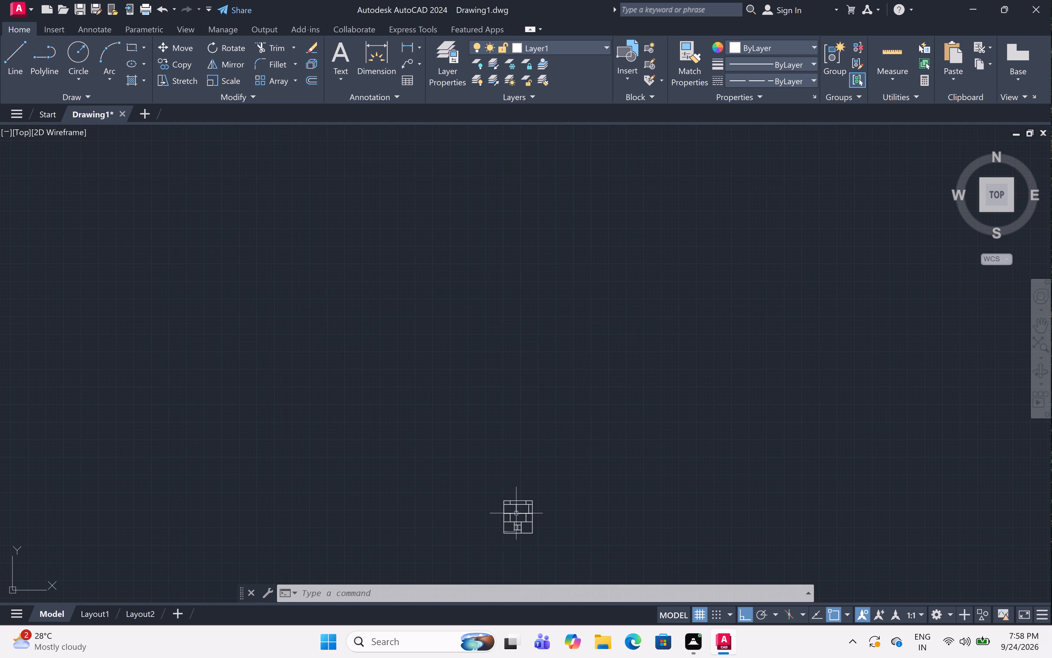
pyautogui.moveTo(519, 535); pyautogui.dragTo(519, 449, button='middle')
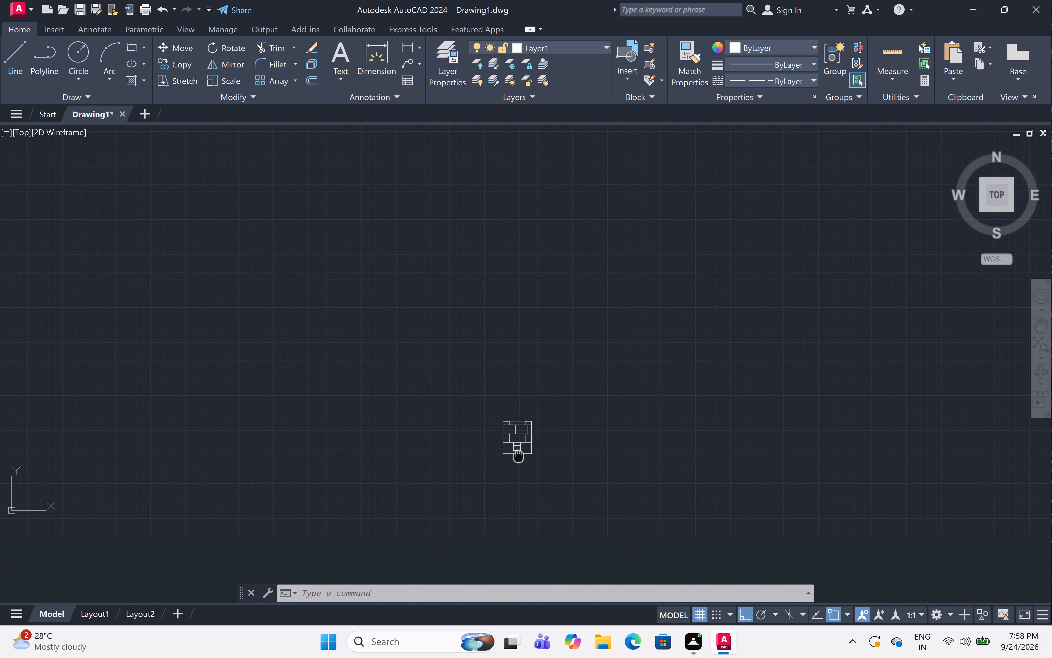
pyautogui.moveTo(519, 449); pyautogui.dragTo(519, 435, button='middle')
pyautogui.scroll(4, 522, 415)
pyautogui.moveTo(512, 509); pyautogui.dragTo(512, 474, button='middle')
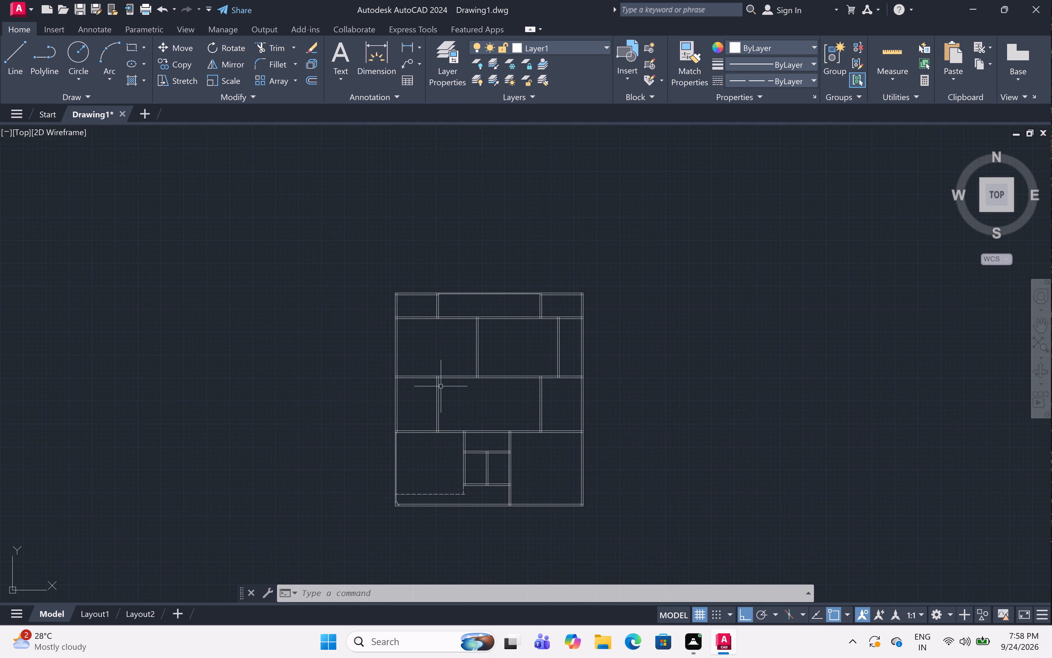
pyautogui.moveTo(487, 382); pyautogui.dragTo(501, 361, button='middle')
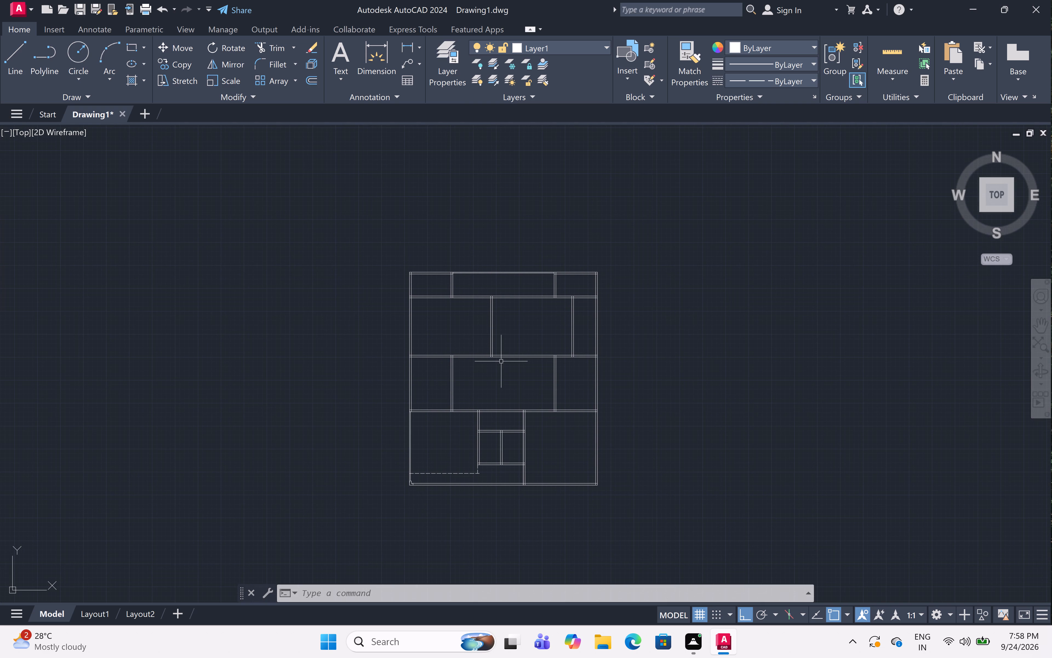
pyautogui.scroll(2, 482, 348)
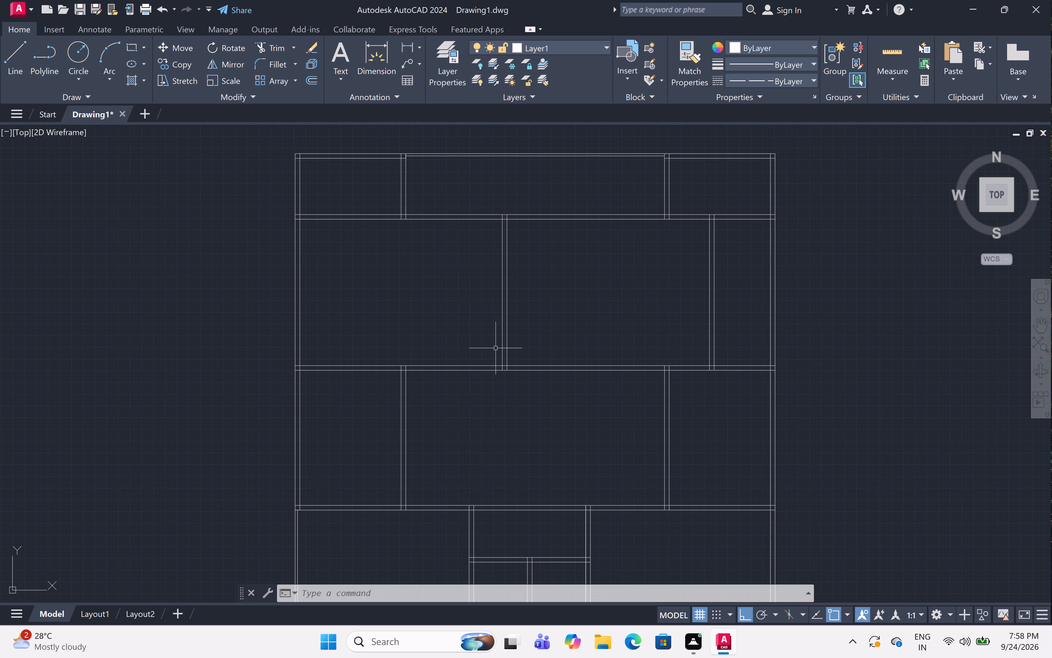
pyautogui.moveTo(497, 348); pyautogui.dragTo(521, 381, button='middle')
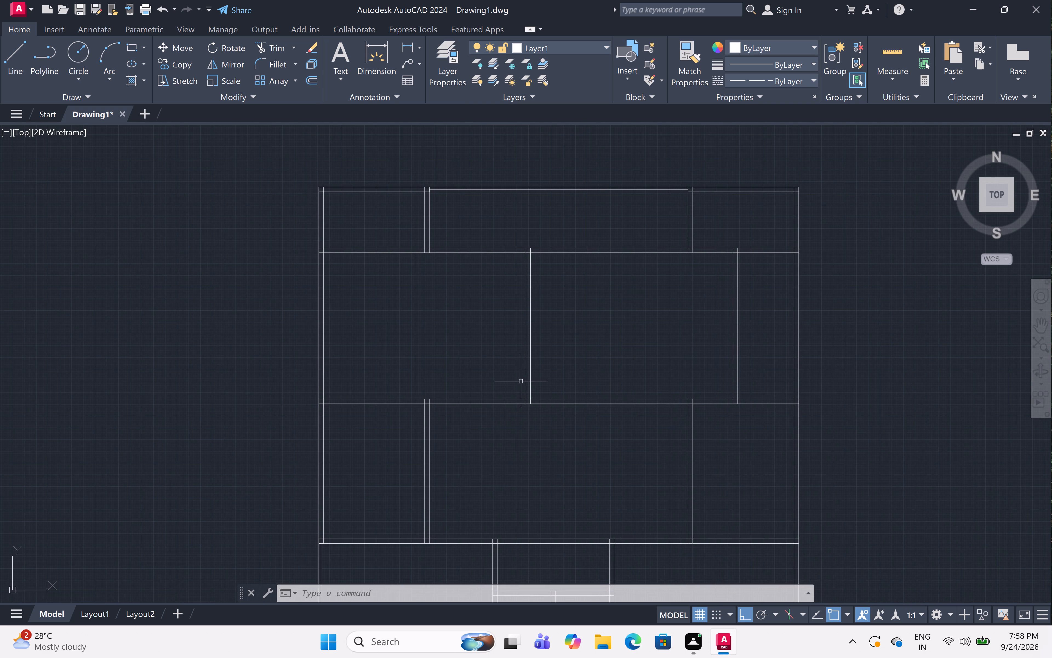
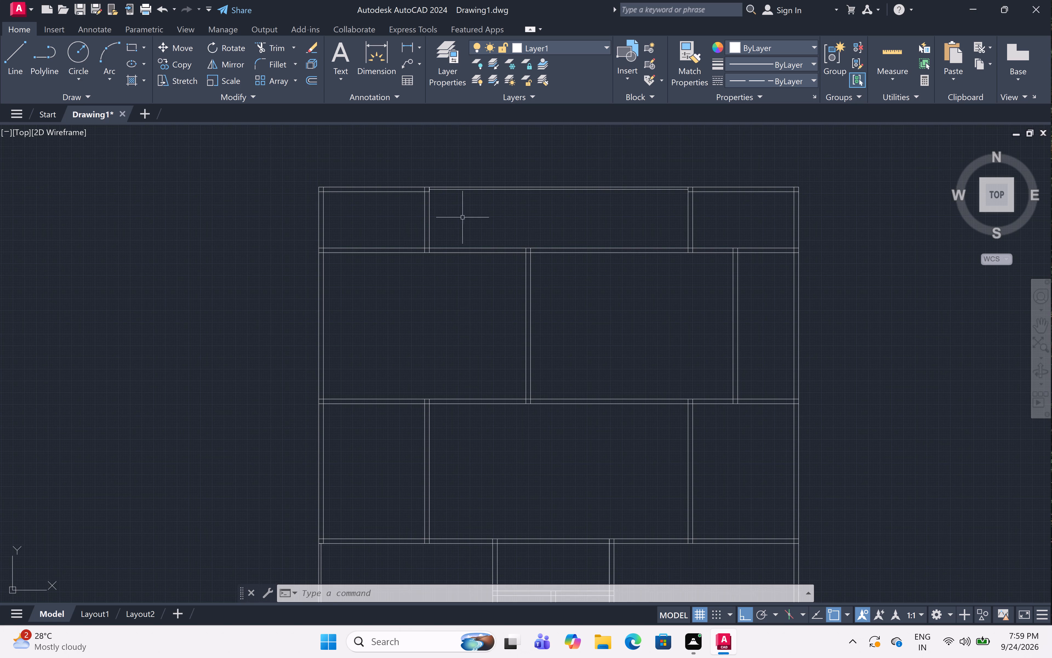
# Examine the junction where the top row's left partition meets the horizontal wall below it, and the overall floor plan.
pyautogui.scroll(4, 414, 231)
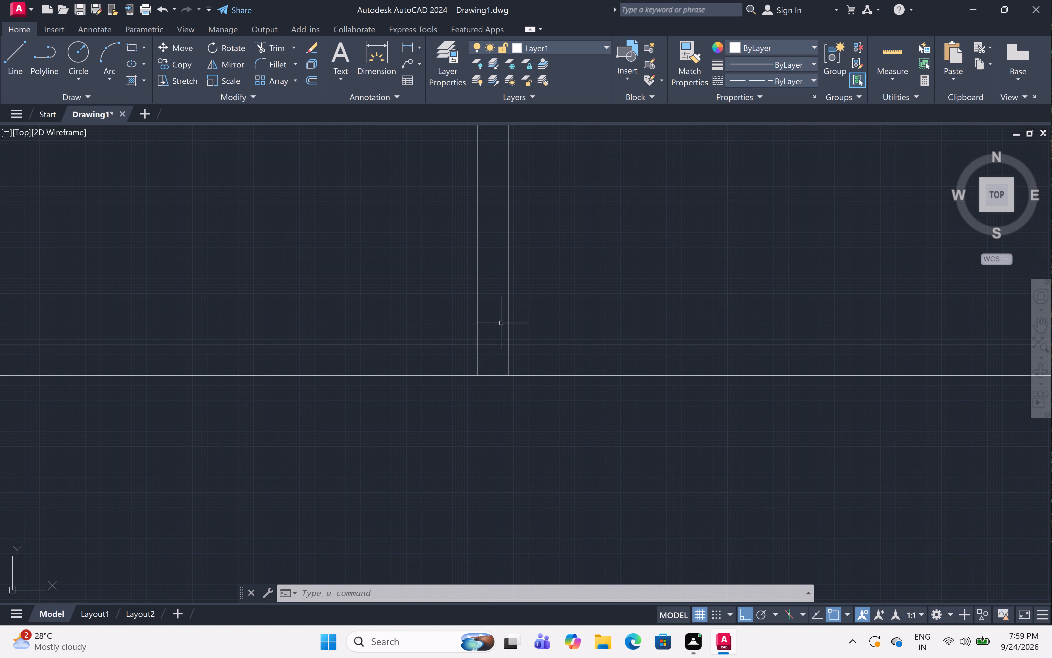
pyautogui.scroll(1, 492, 357)
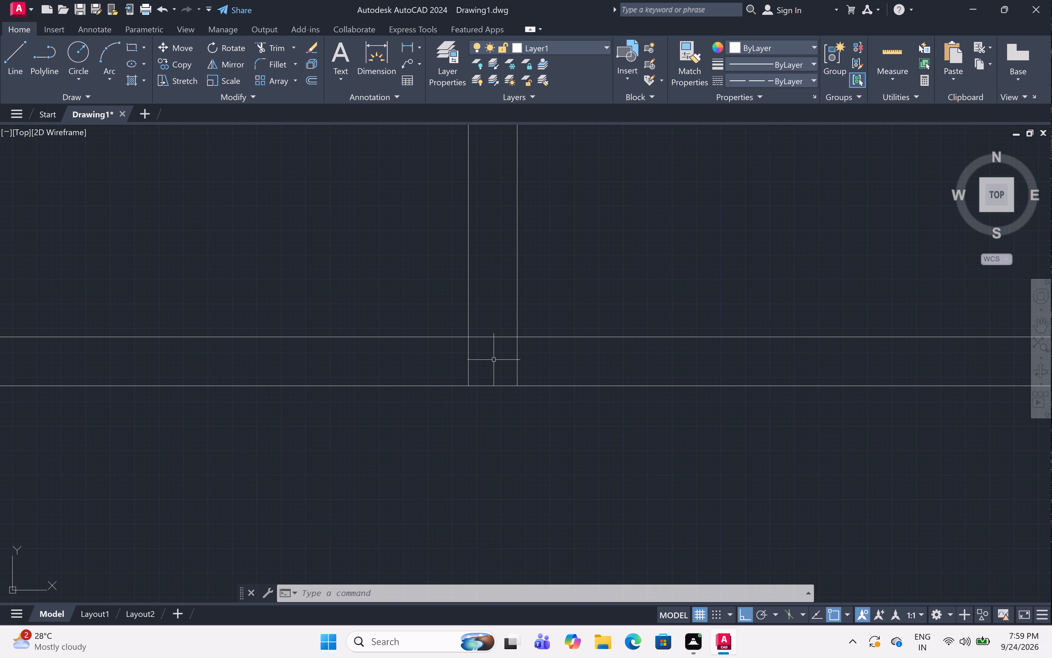
pyautogui.scroll(1, 494, 360)
pyautogui.scroll(-1, 494, 360)
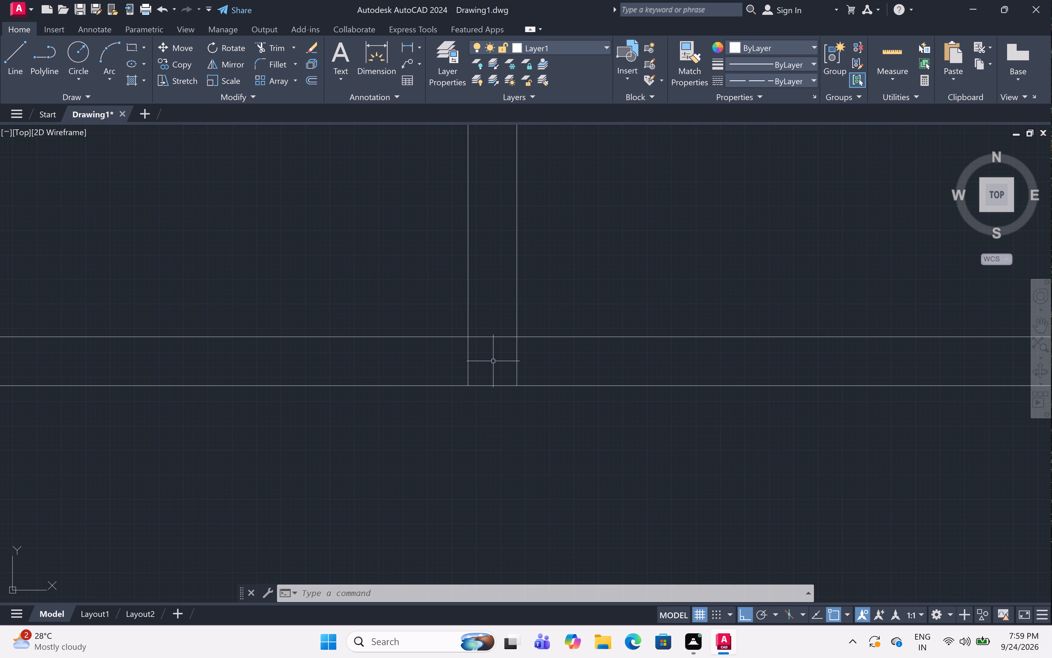
pyautogui.scroll(-1, 493, 361)
pyautogui.scroll(1, 493, 361)
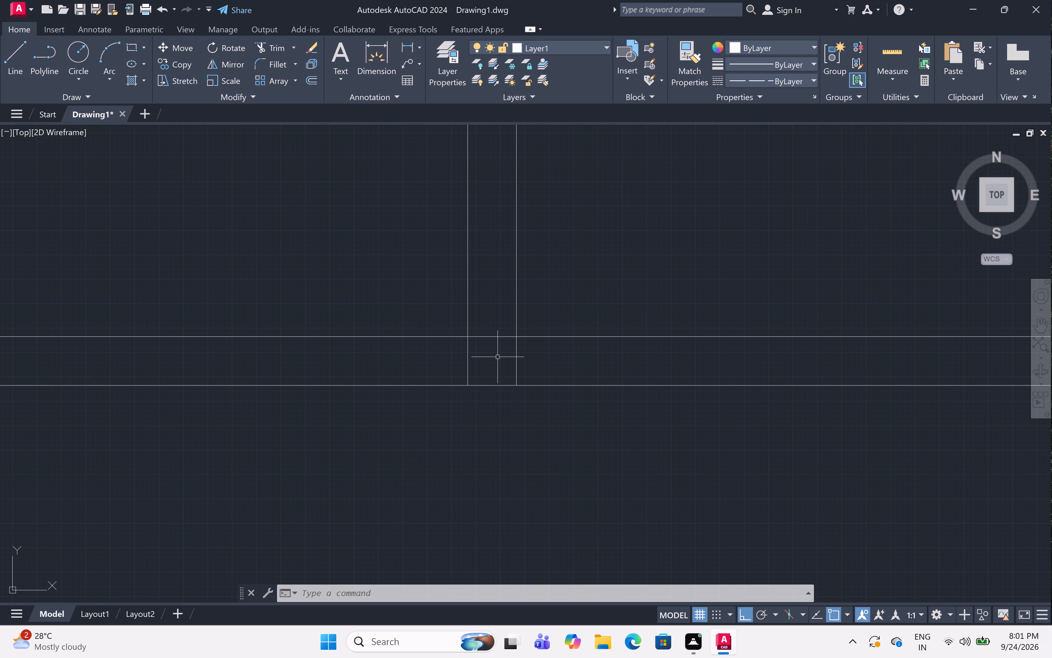
pyautogui.scroll(-2, 498, 357)
pyautogui.scroll(2, 498, 357)
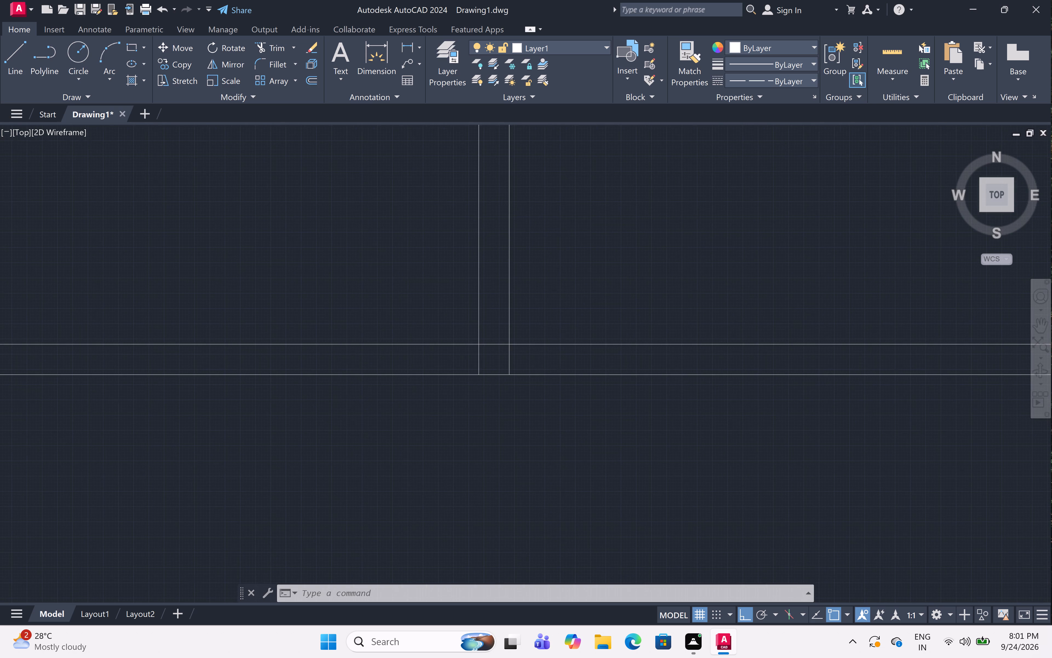
pyautogui.scroll(-1, 492, 361)
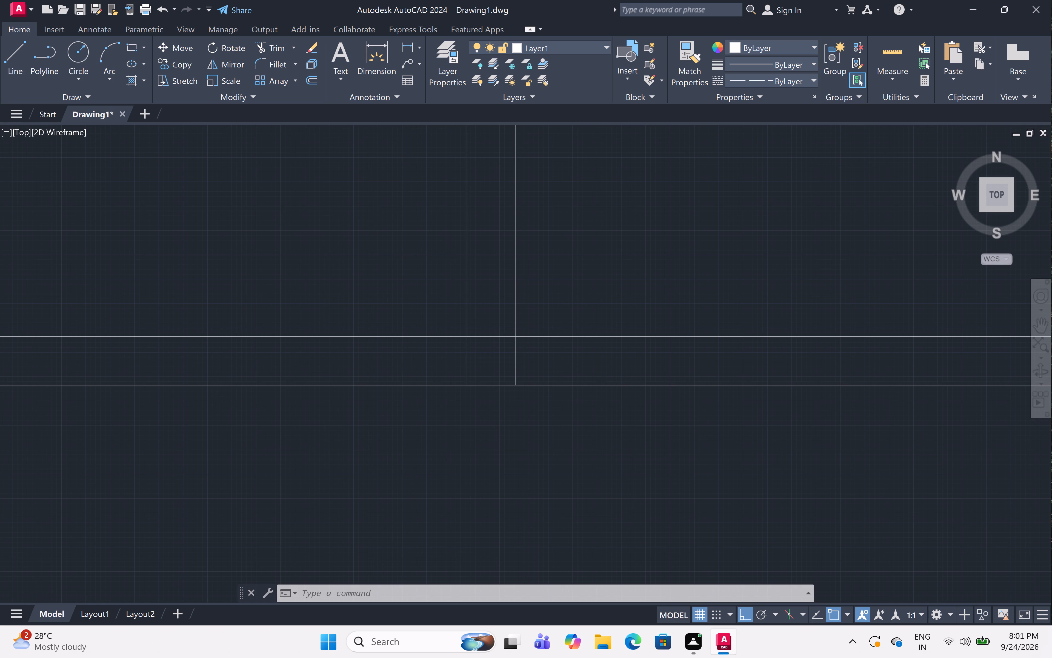
pyautogui.scroll(1, 492, 361)
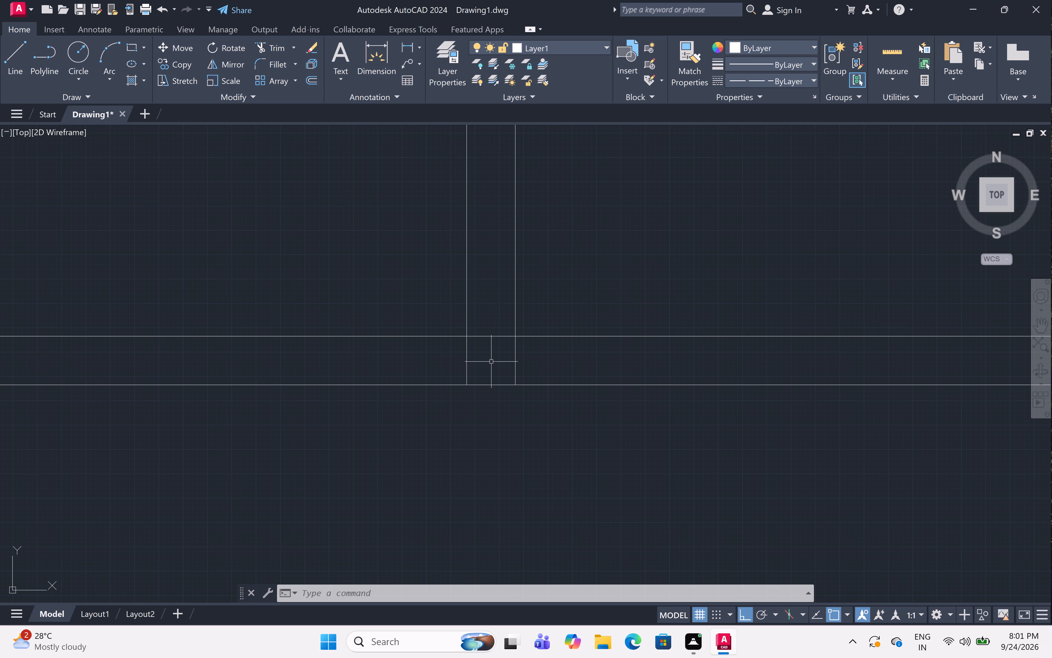
pyautogui.scroll(4, 493, 360)
pyautogui.scroll(-4, 493, 360)
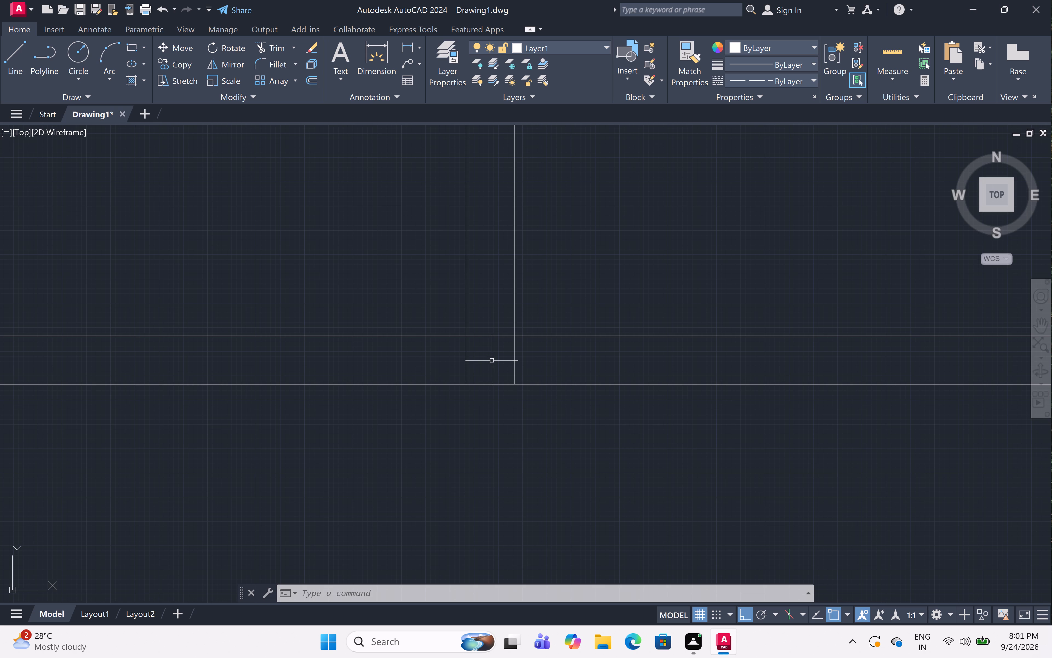
pyautogui.scroll(-4, 490, 359)
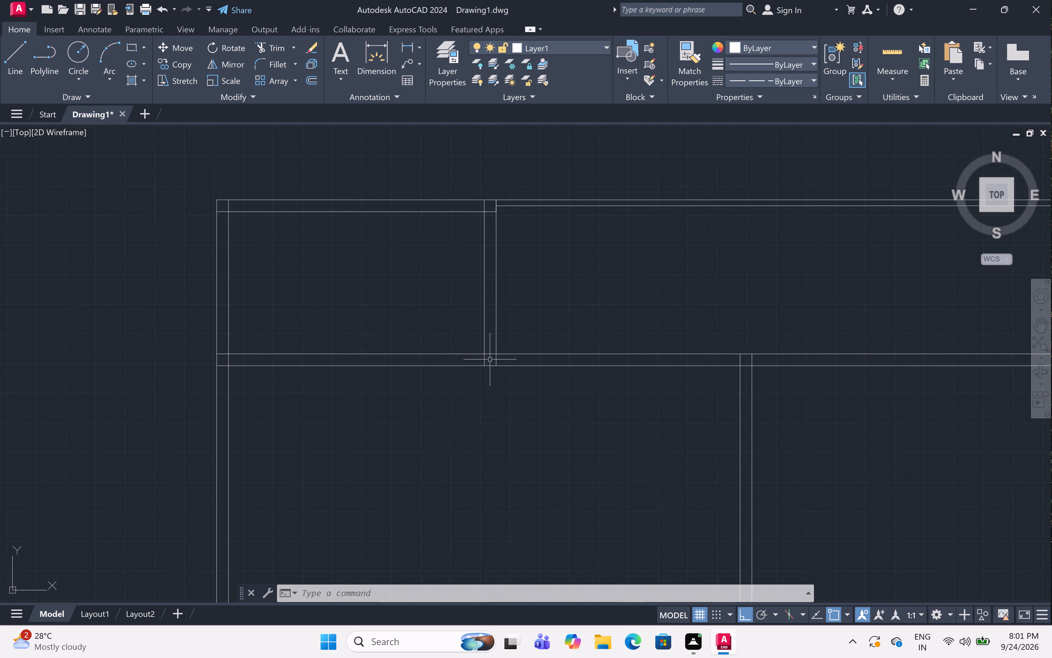
pyautogui.scroll(-2, 490, 359)
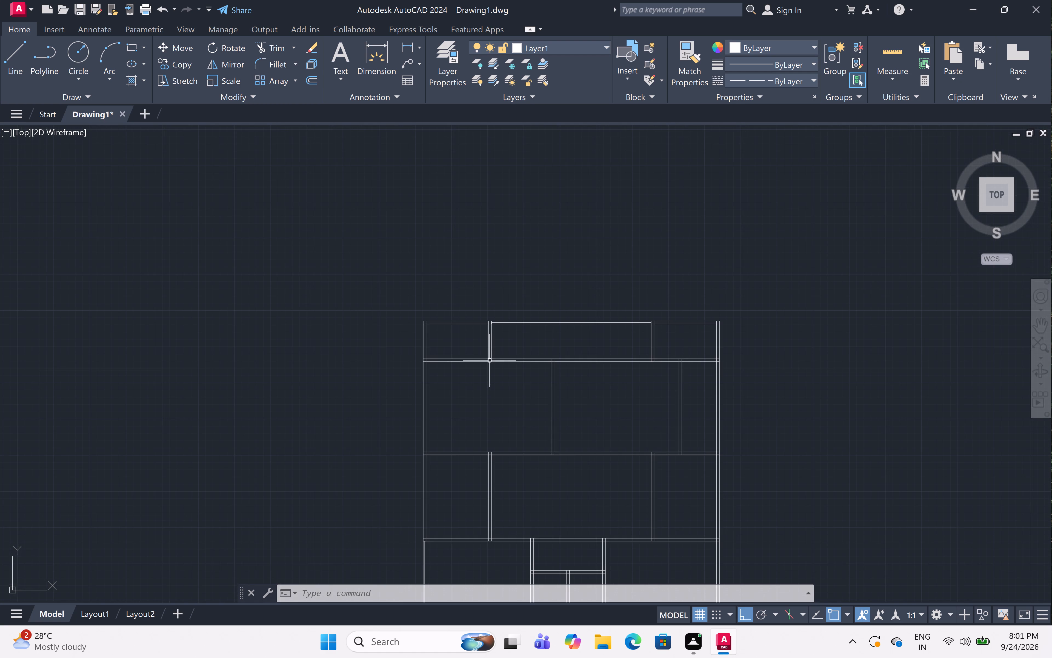
pyautogui.scroll(-3, 489, 361)
pyautogui.scroll(4, 491, 362)
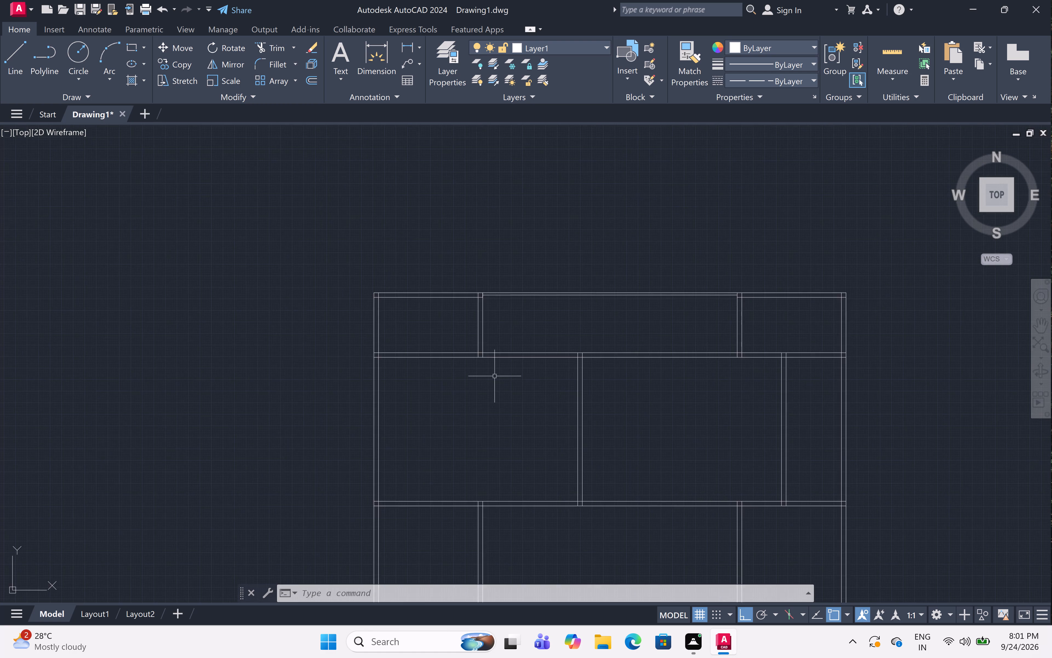
pyautogui.scroll(-2, 498, 383)
pyautogui.moveTo(511, 395); pyautogui.dragTo(510, 349, button='middle')
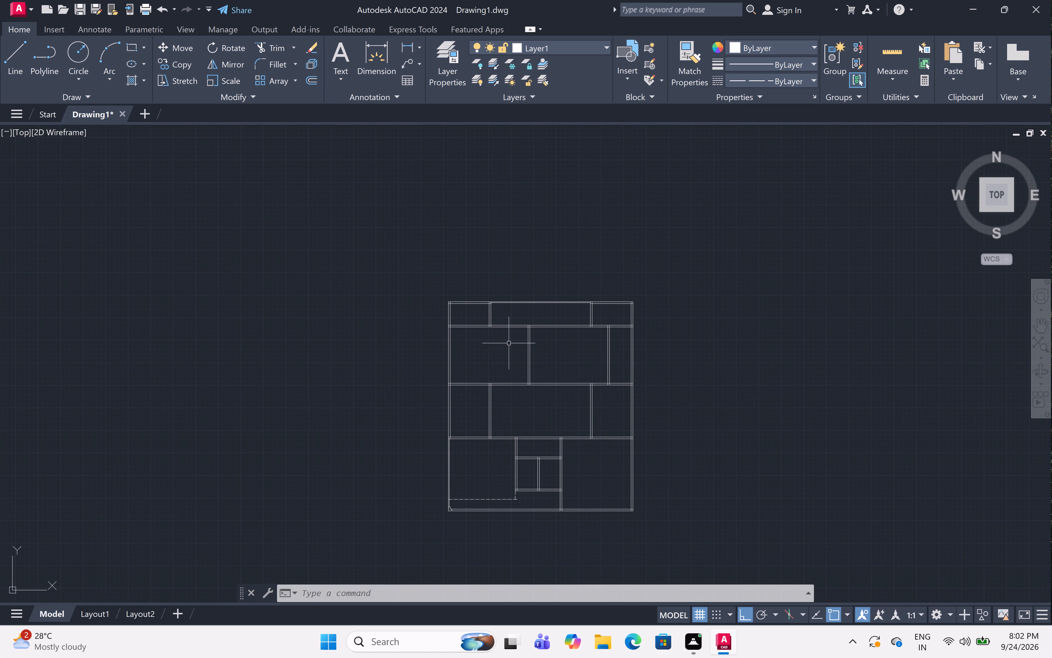
pyautogui.scroll(2, 554, 399)
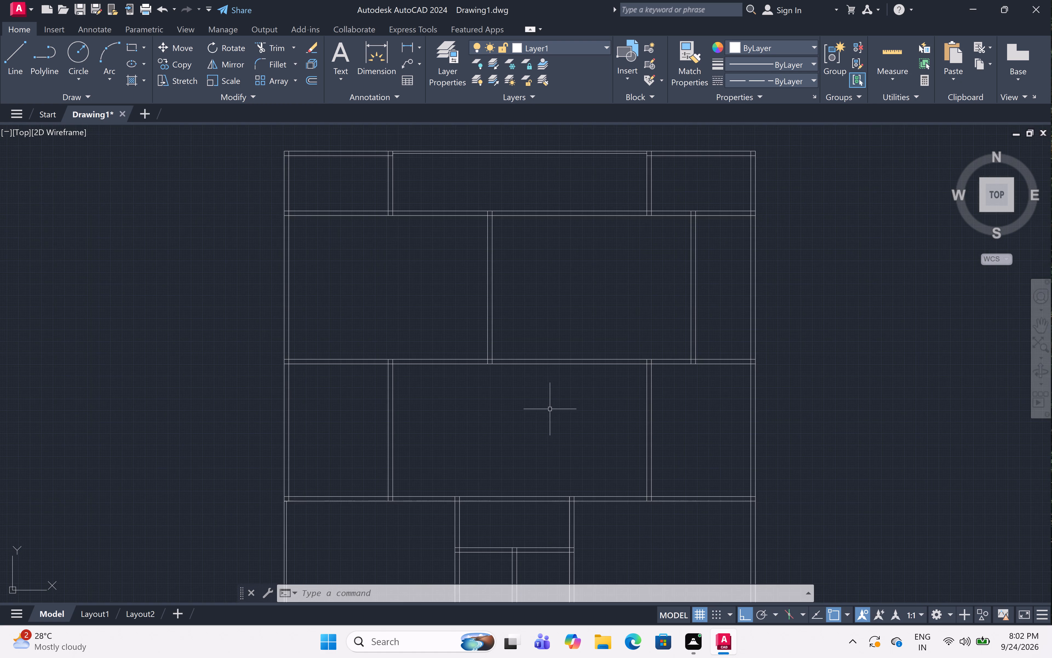
pyautogui.scroll(-1, 550, 409)
pyautogui.moveTo(554, 429); pyautogui.dragTo(549, 378, button='middle')
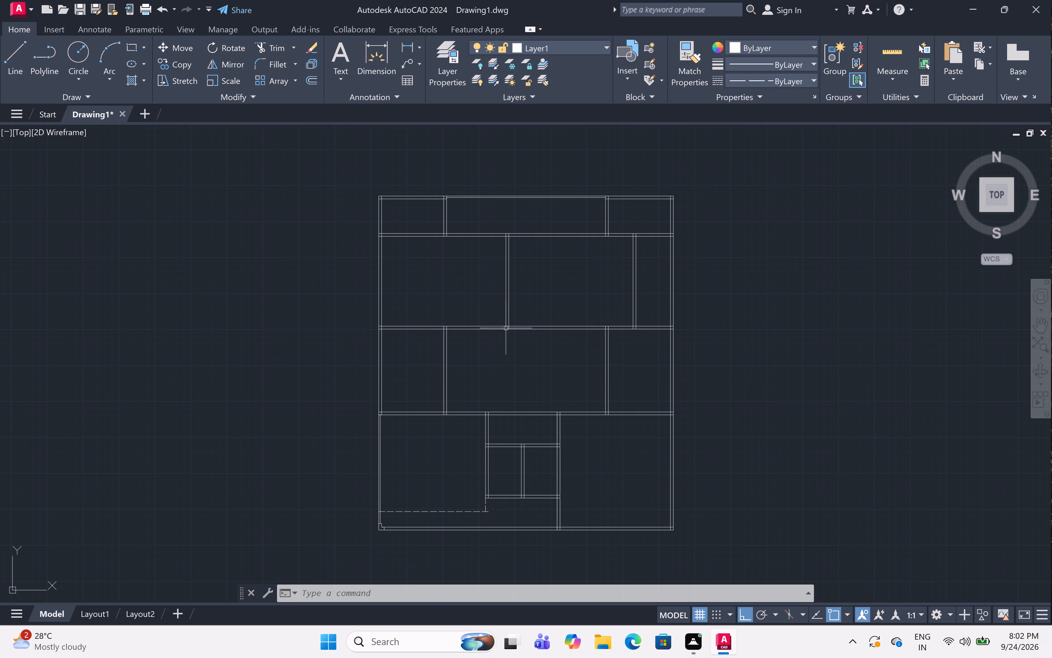
# Trim the end of the lower-left room's dashed horizontal line that overhangs the short dashed vertical line.
pyautogui.scroll(5, 497, 513)
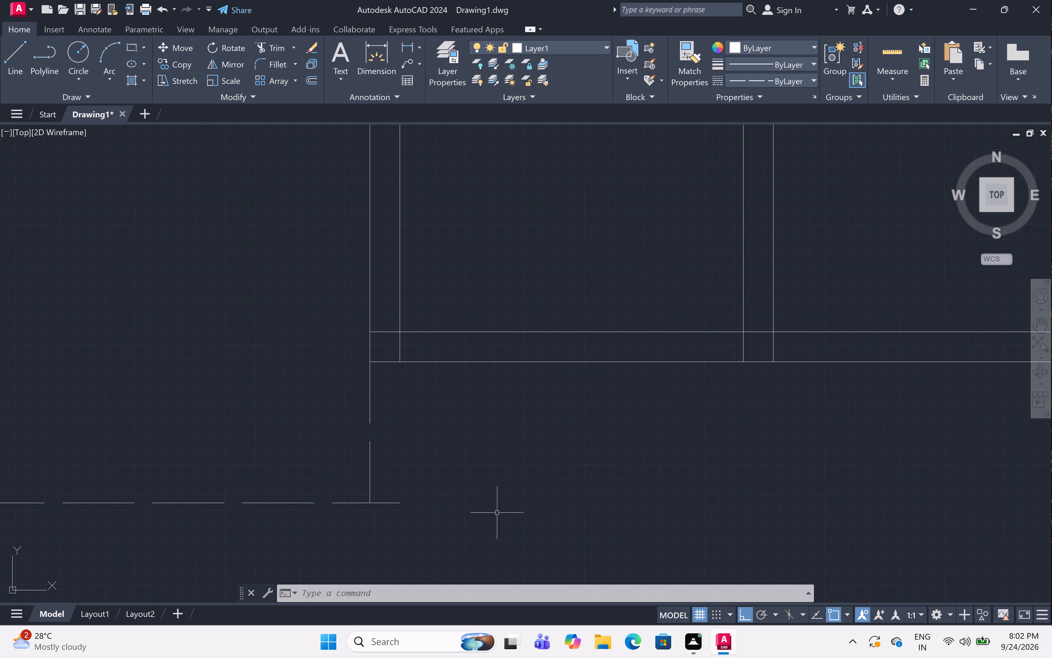
pyautogui.moveTo(434, 478); pyautogui.dragTo(513, 464, button='middle')
pyautogui.scroll(3, 459, 484)
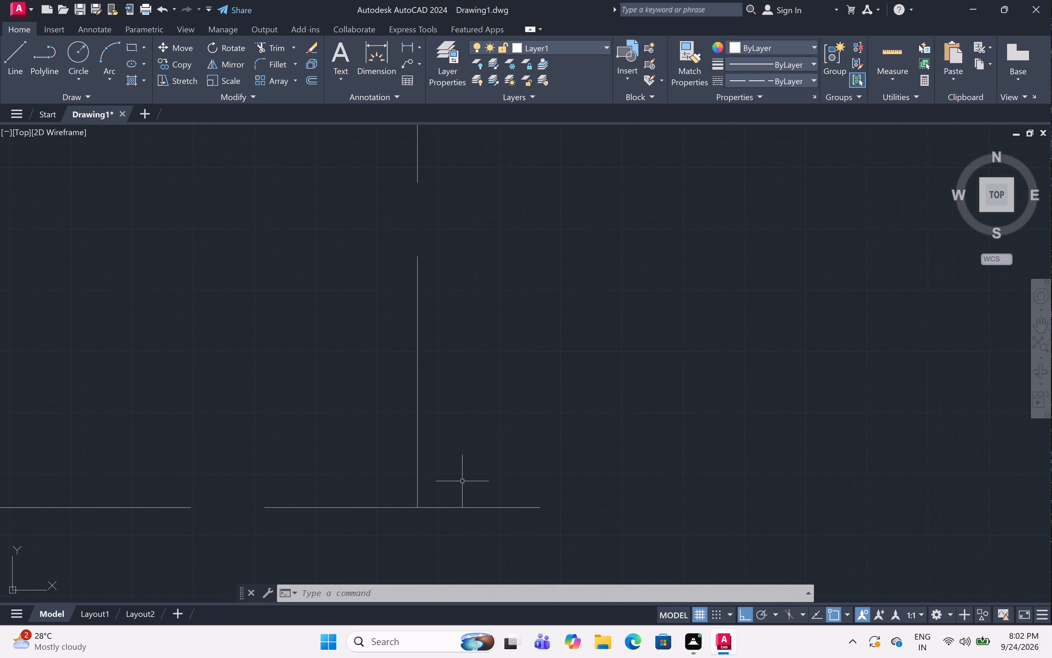
pyautogui.press('t')
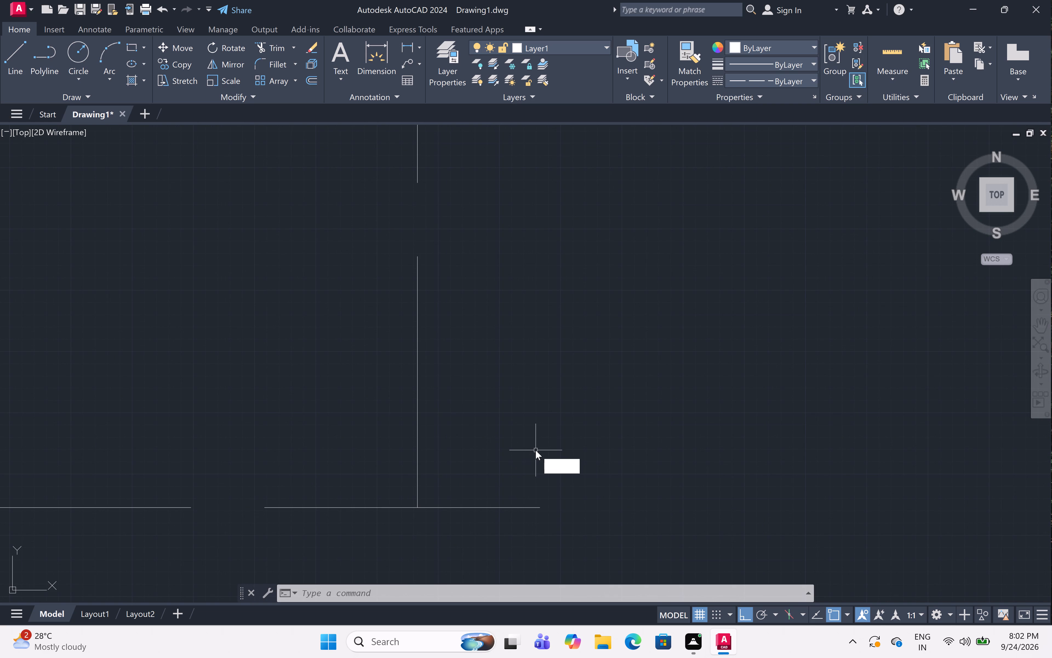
pyautogui.press('r')
pyautogui.press('space')
pyautogui.click(490, 490)
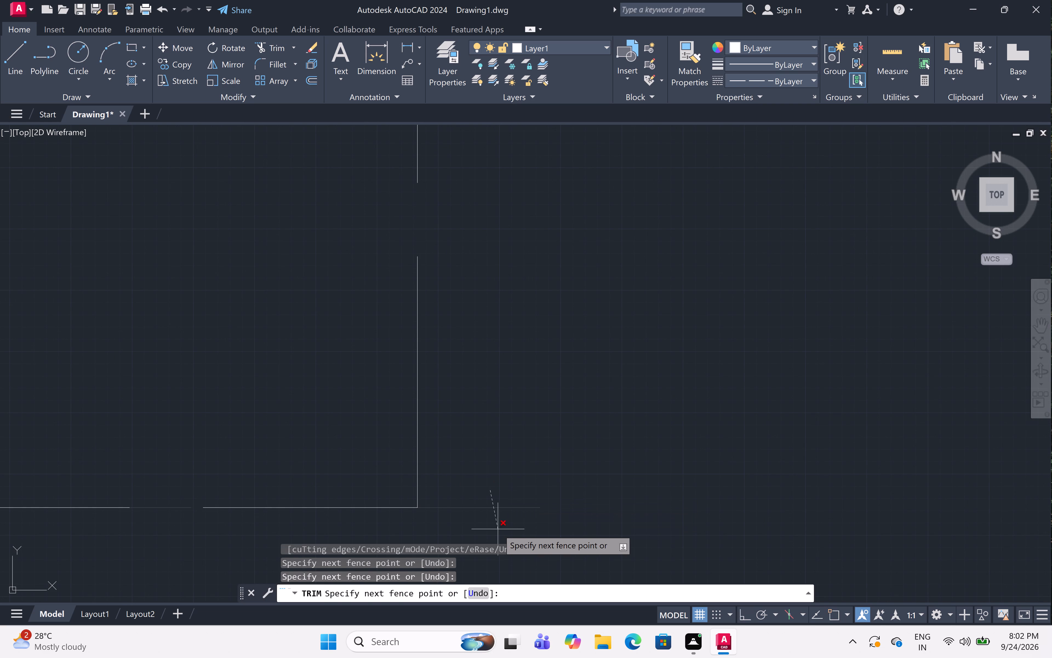
pyautogui.click(498, 529)
pyautogui.press('Escape')
# Examine the overall floor plan and the junction where the second row's middle partition meets the horizontal wall above it.
pyautogui.scroll(-7, 523, 458)
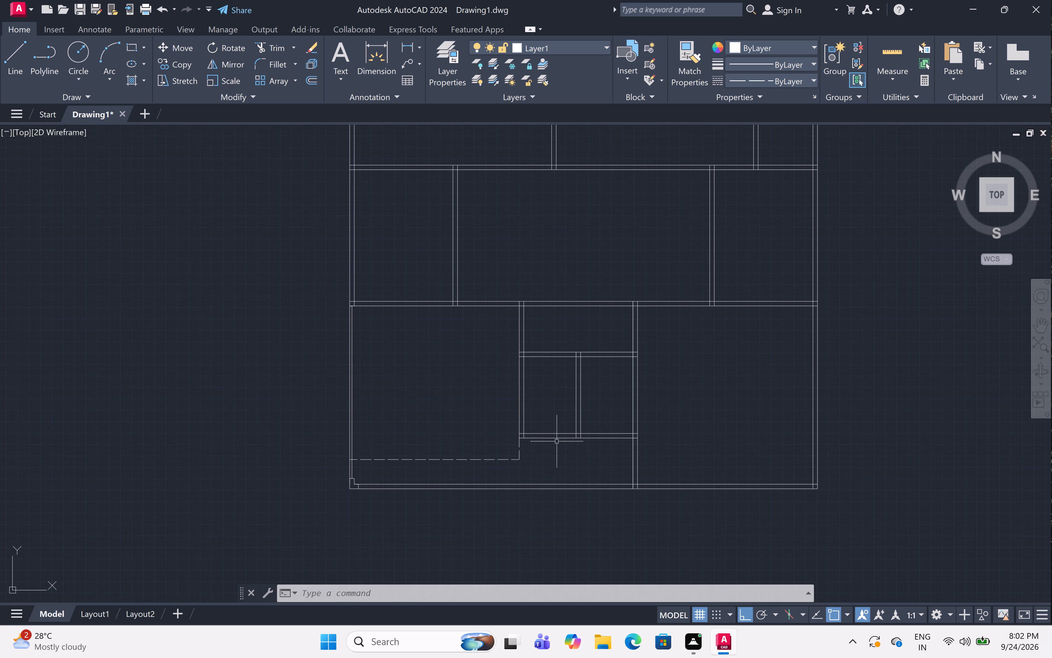
pyautogui.scroll(-1, 491, 479)
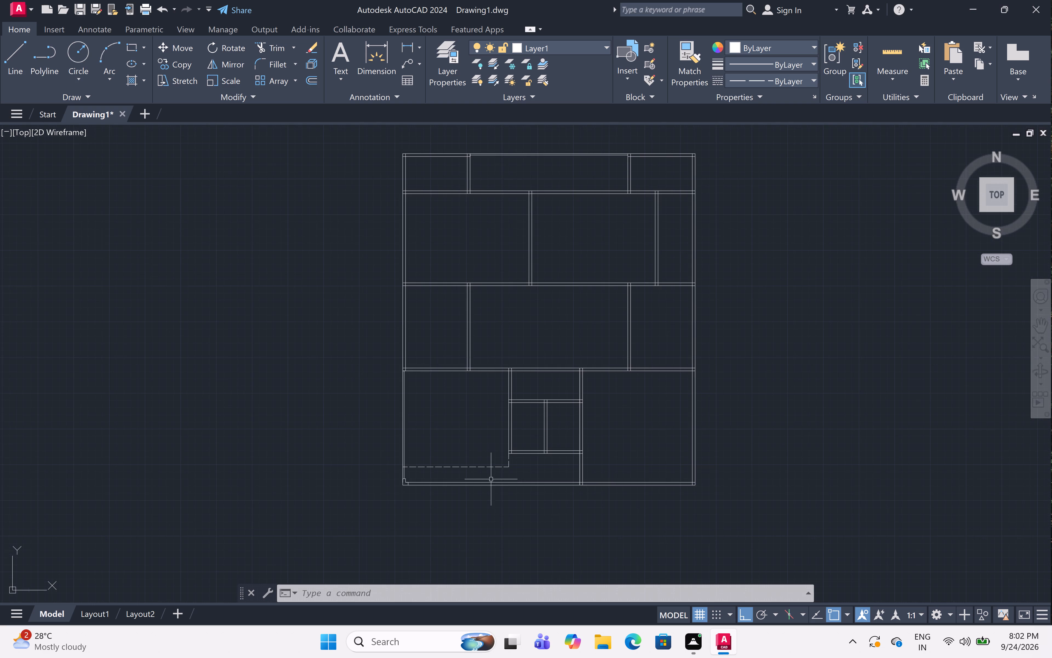
pyautogui.moveTo(489, 421); pyautogui.dragTo(486, 447, button='middle')
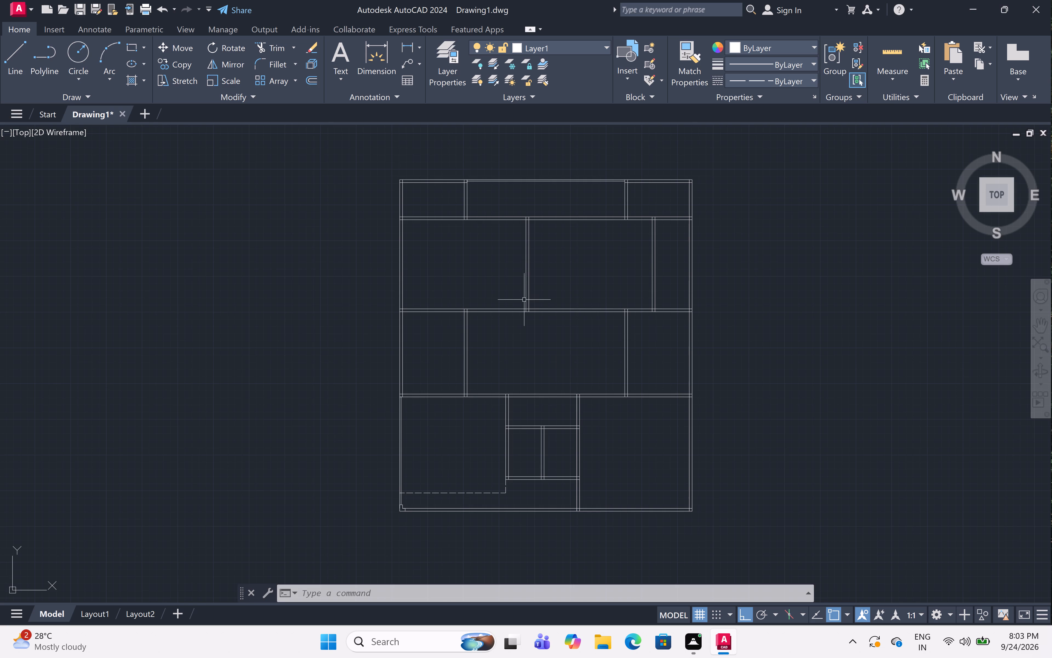
pyautogui.moveTo(544, 285); pyautogui.dragTo(523, 295, button='middle')
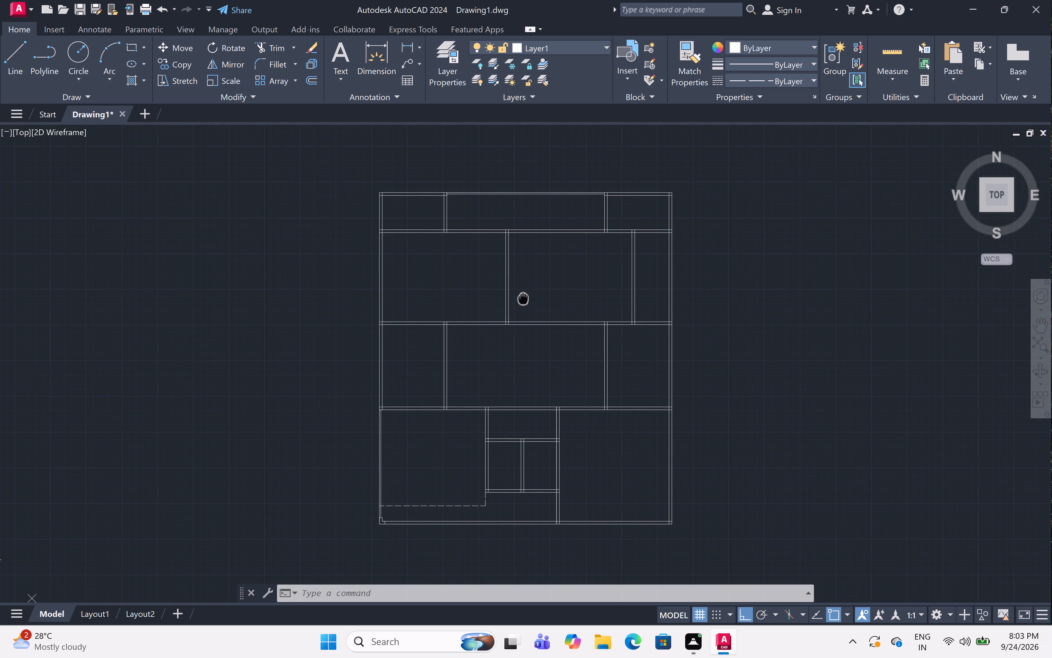
pyautogui.moveTo(523, 295); pyautogui.dragTo(523, 293, button='middle')
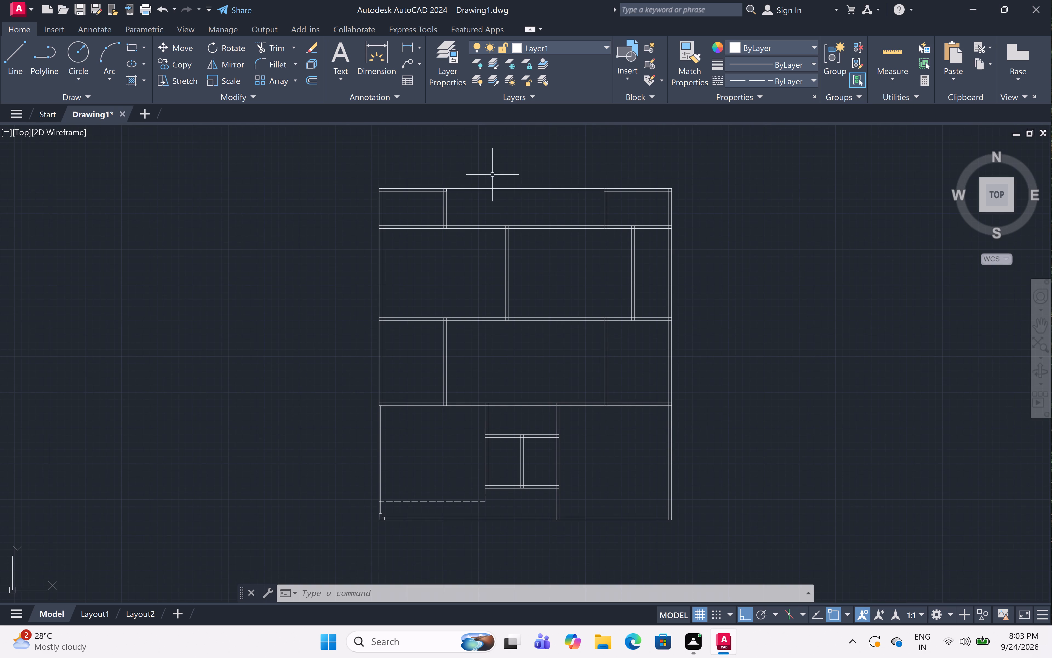
pyautogui.scroll(2, 509, 228)
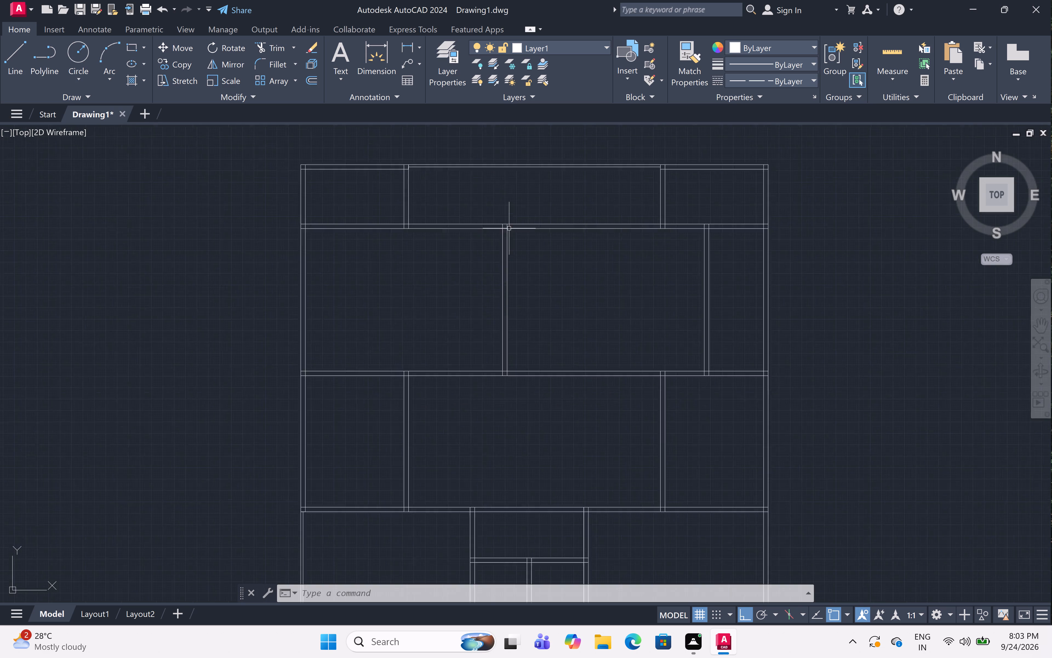
pyautogui.scroll(3, 509, 228)
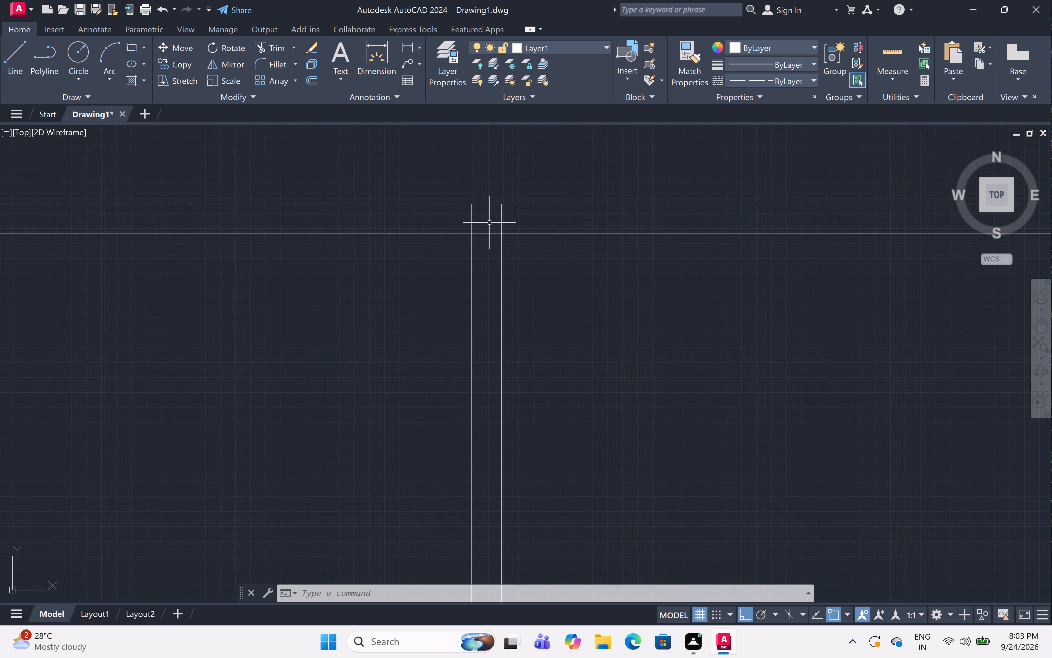
pyautogui.scroll(1, 489, 223)
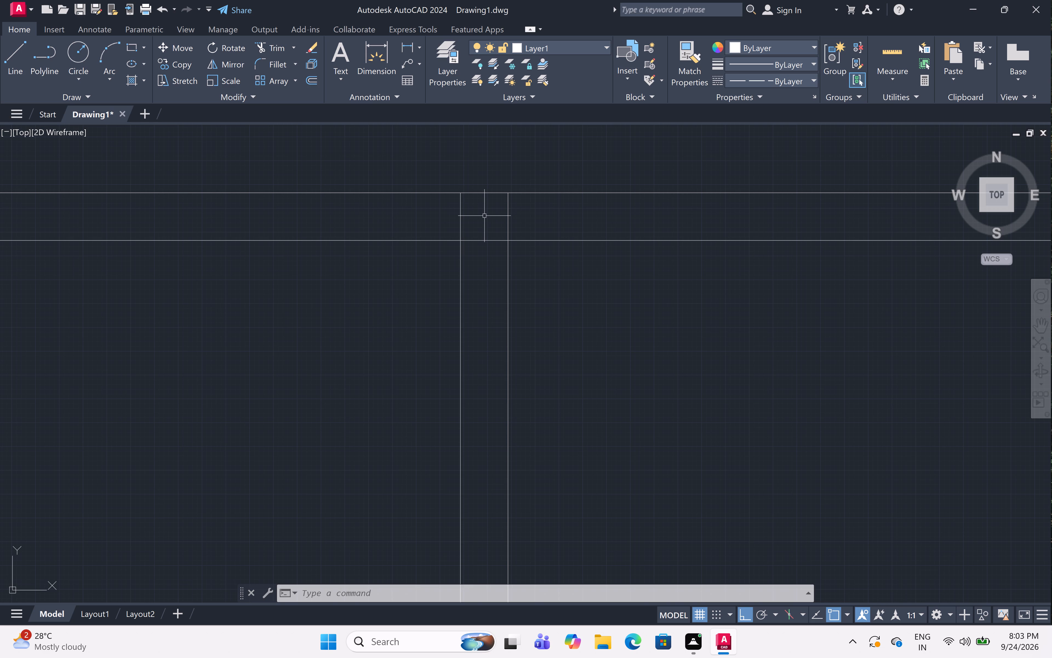
pyautogui.scroll(1, 484, 216)
pyautogui.scroll(-1, 484, 216)
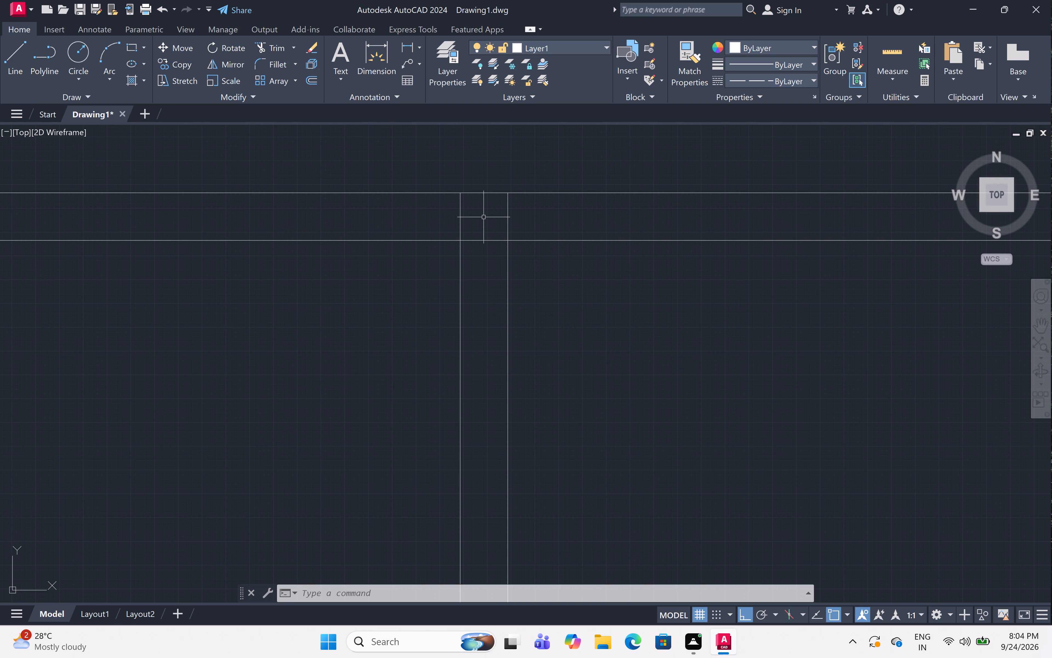
pyautogui.moveTo(482, 220); pyautogui.dragTo(485, 256, button='middle')
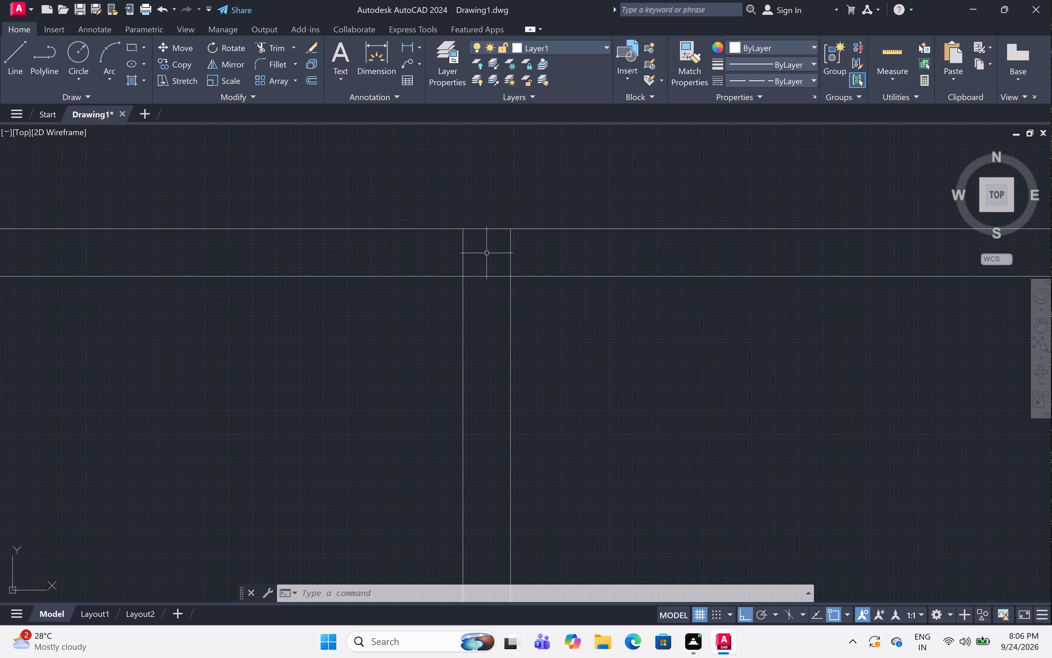
pyautogui.scroll(2, 487, 253)
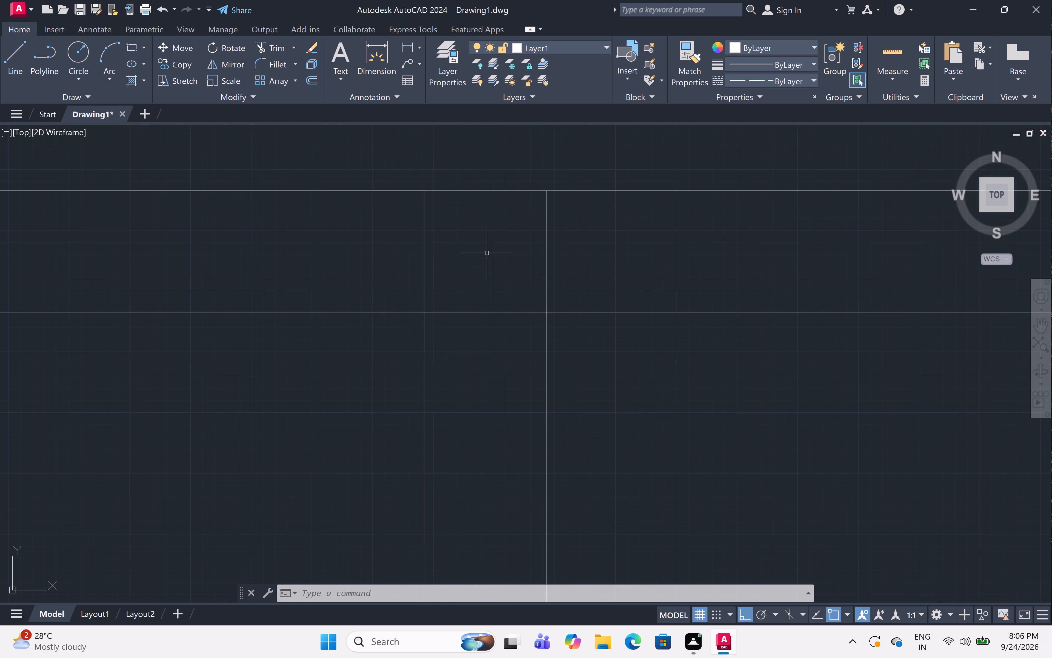
pyautogui.scroll(-2, 487, 253)
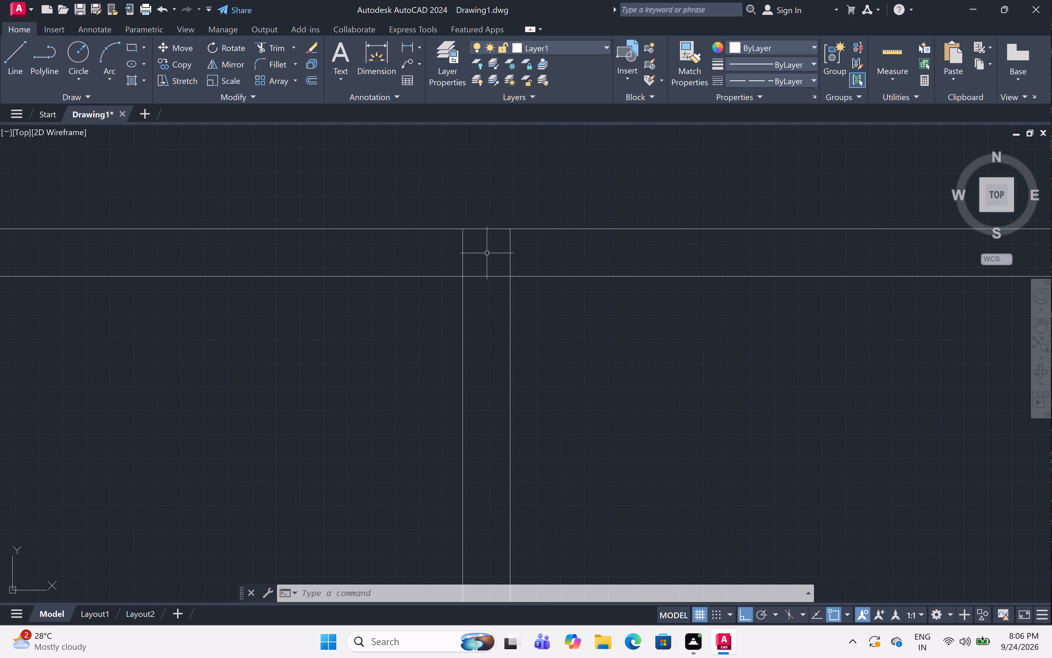
pyautogui.moveTo(487, 253); pyautogui.dragTo(486, 263, button='middle')
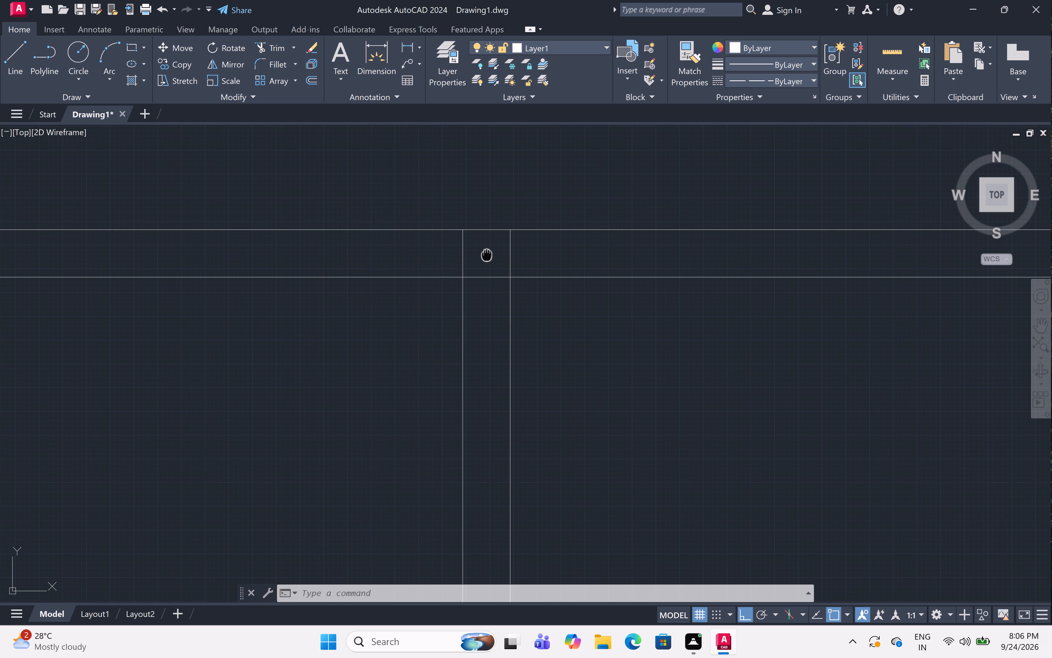
pyautogui.moveTo(486, 263); pyautogui.dragTo(467, 431, button='middle')
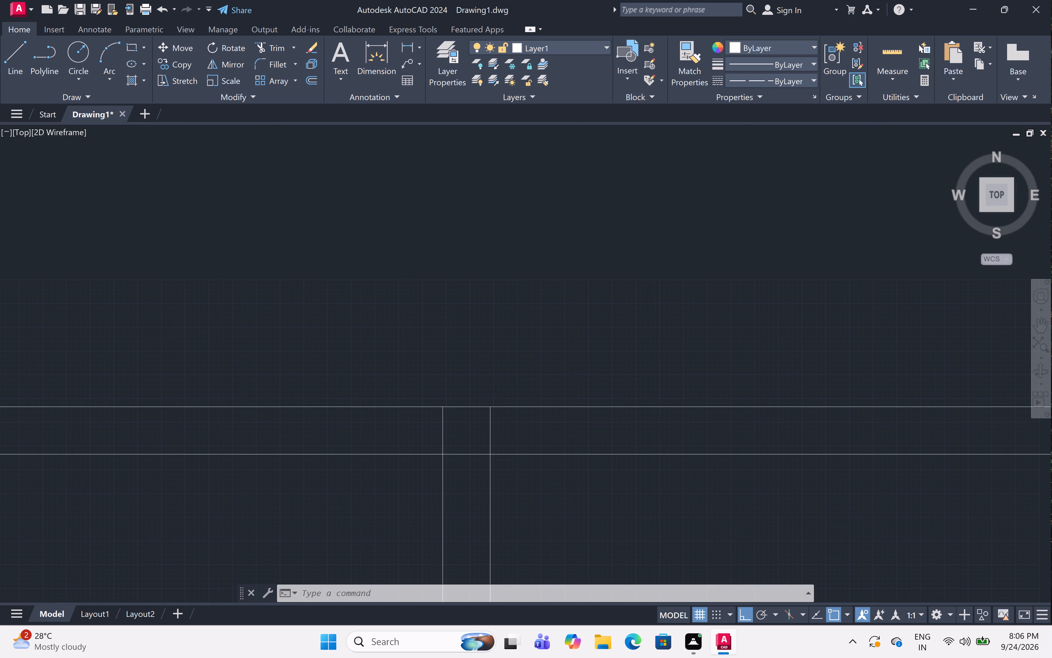
pyautogui.scroll(3, 467, 431)
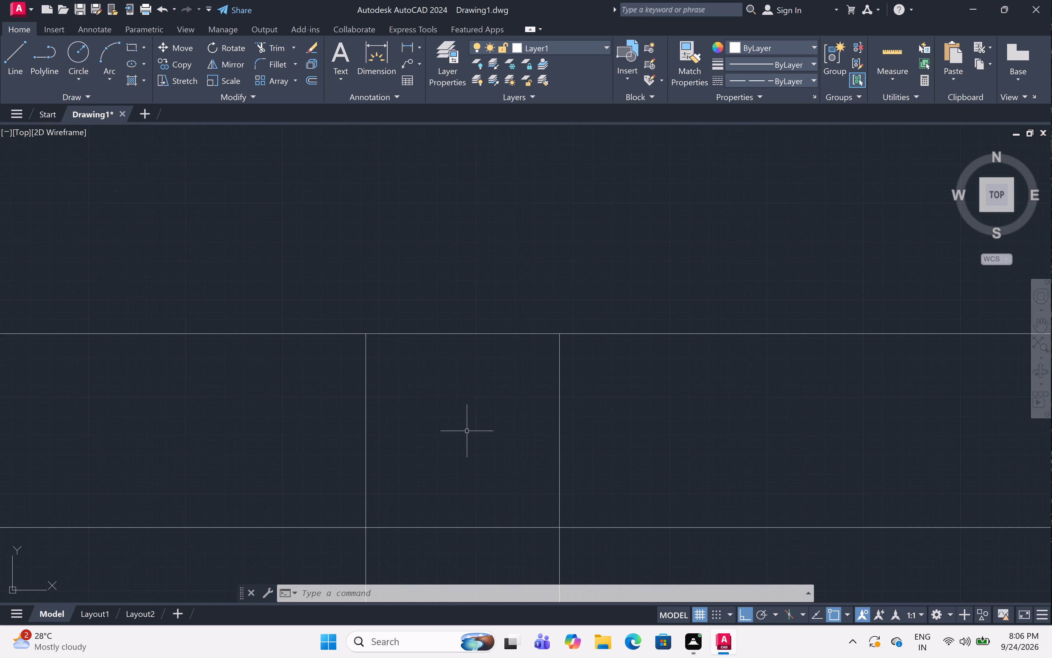
pyautogui.scroll(-3, 467, 431)
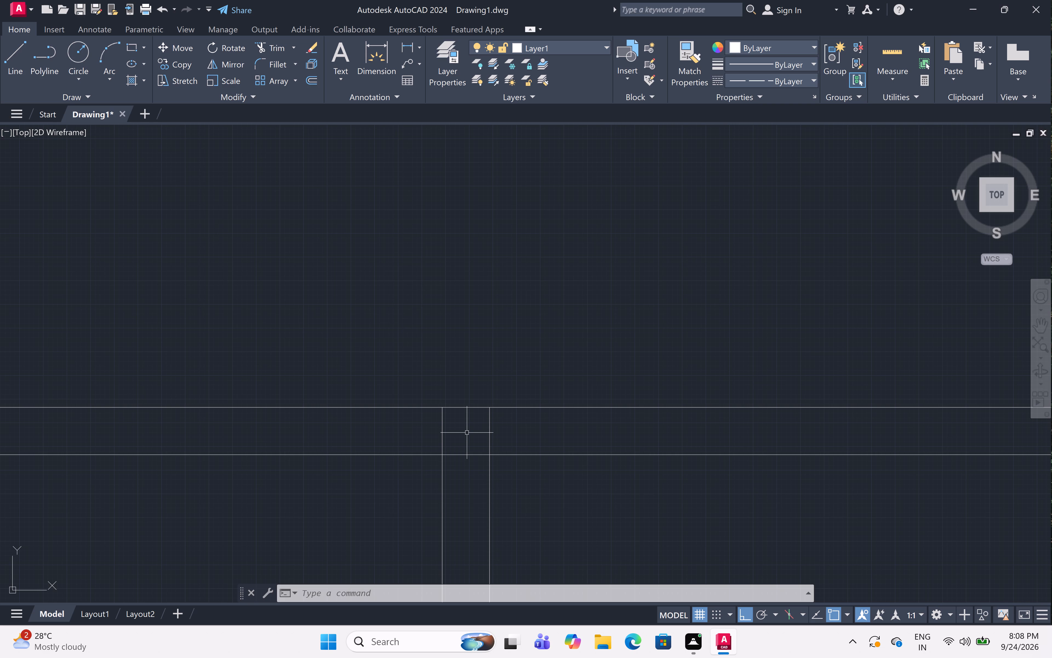
pyautogui.scroll(1, 467, 433)
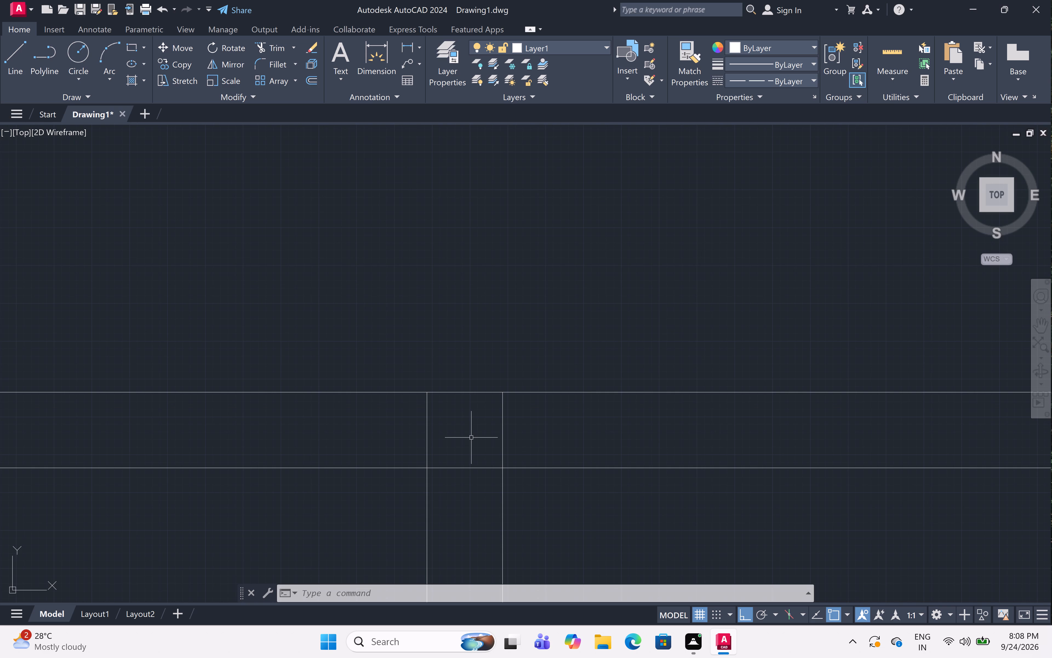
pyautogui.scroll(-1, 463, 422)
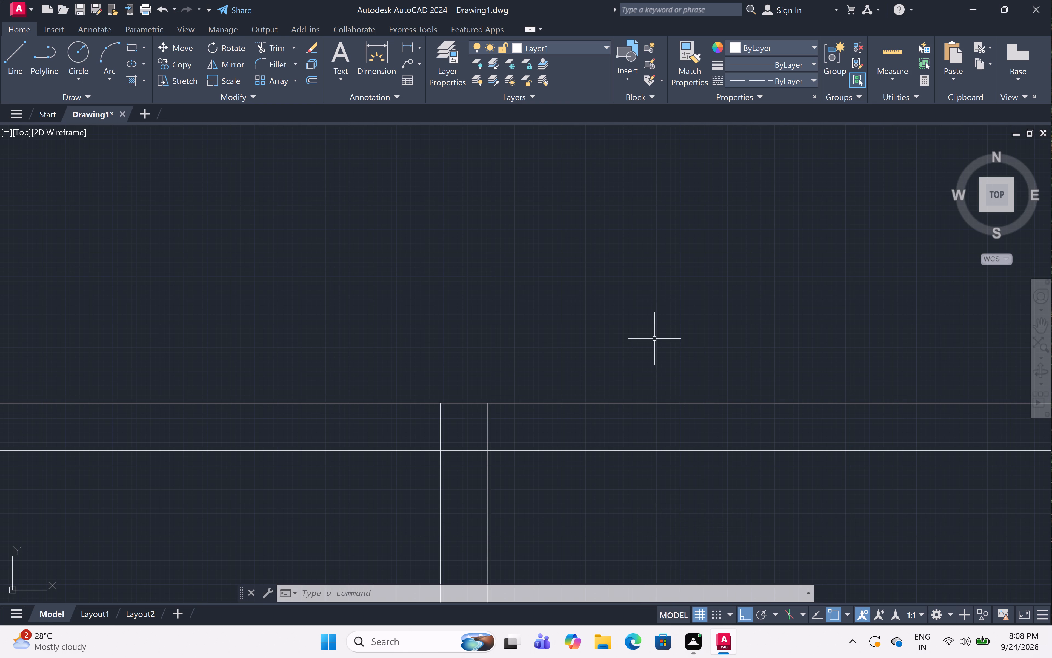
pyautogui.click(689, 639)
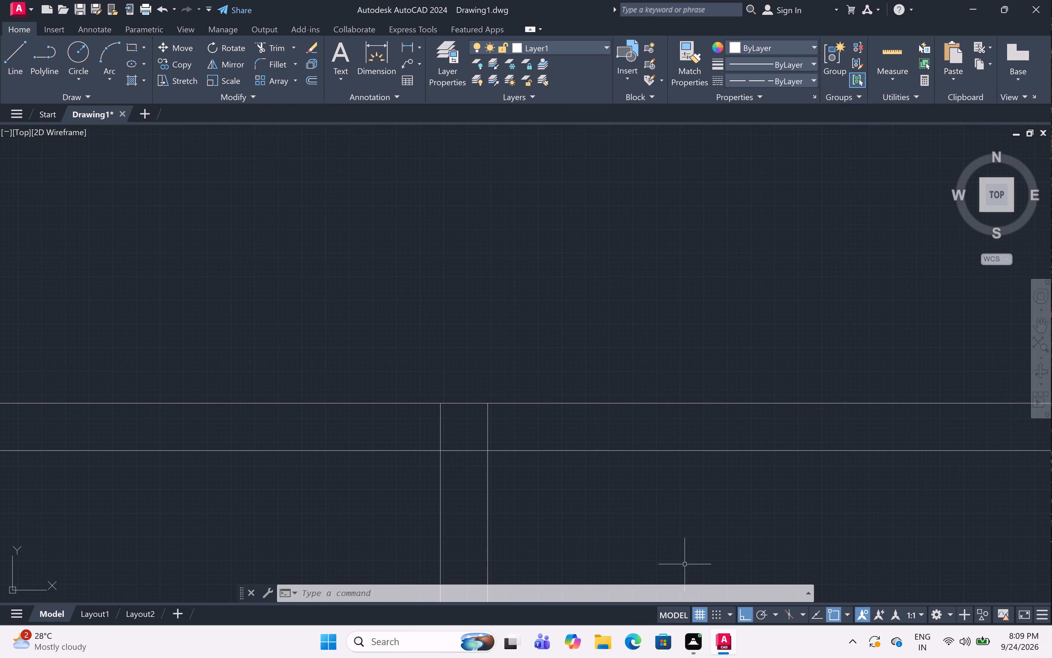
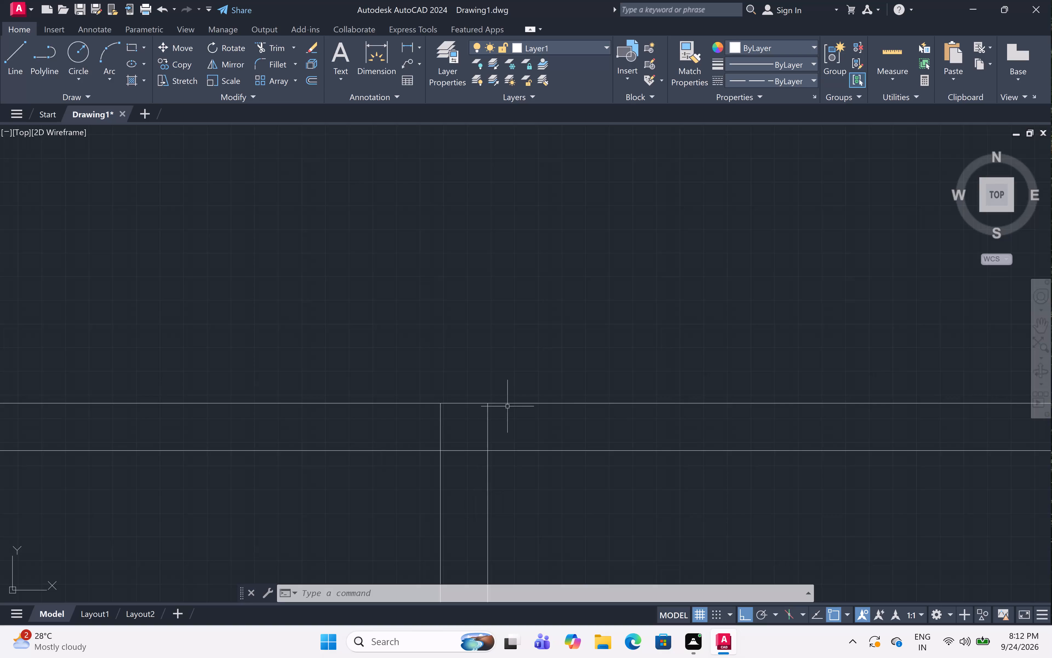
# Examine the overall floor plan and the wall layout between the third row's left partition and the small central rooms below.
pyautogui.scroll(-3, 439, 381)
pyautogui.moveTo(459, 378); pyautogui.dragTo(459, 380, button='middle')
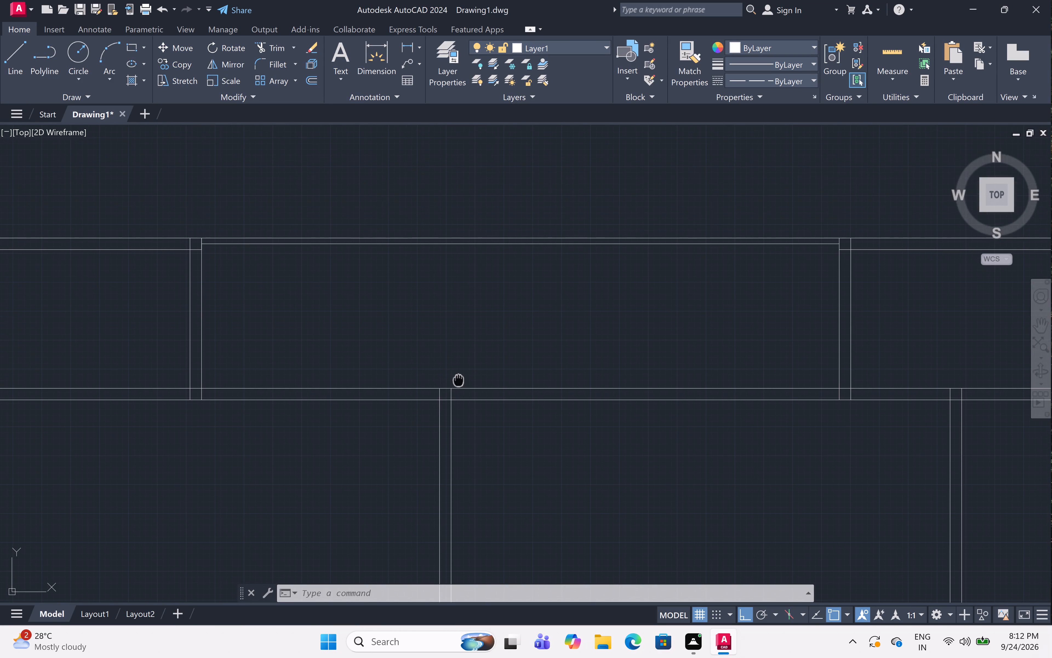
pyautogui.moveTo(459, 380); pyautogui.dragTo(630, 223, button='middle')
pyautogui.scroll(-3, 629, 225)
pyautogui.moveTo(664, 283); pyautogui.dragTo(610, 296, button='middle')
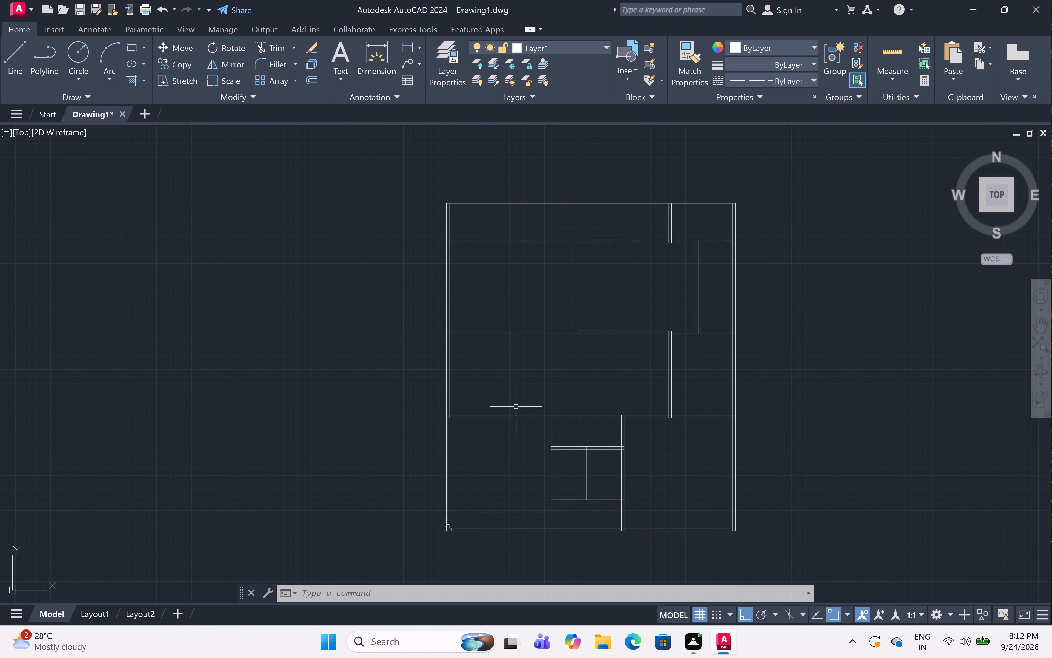
pyautogui.scroll(4, 532, 432)
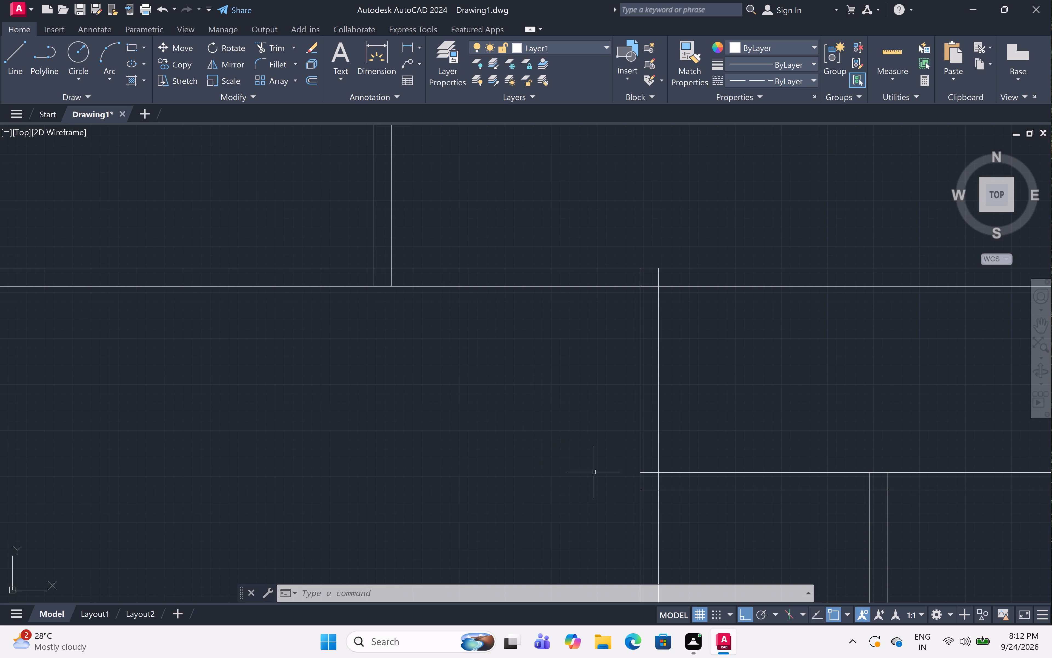
pyautogui.scroll(-1, 607, 424)
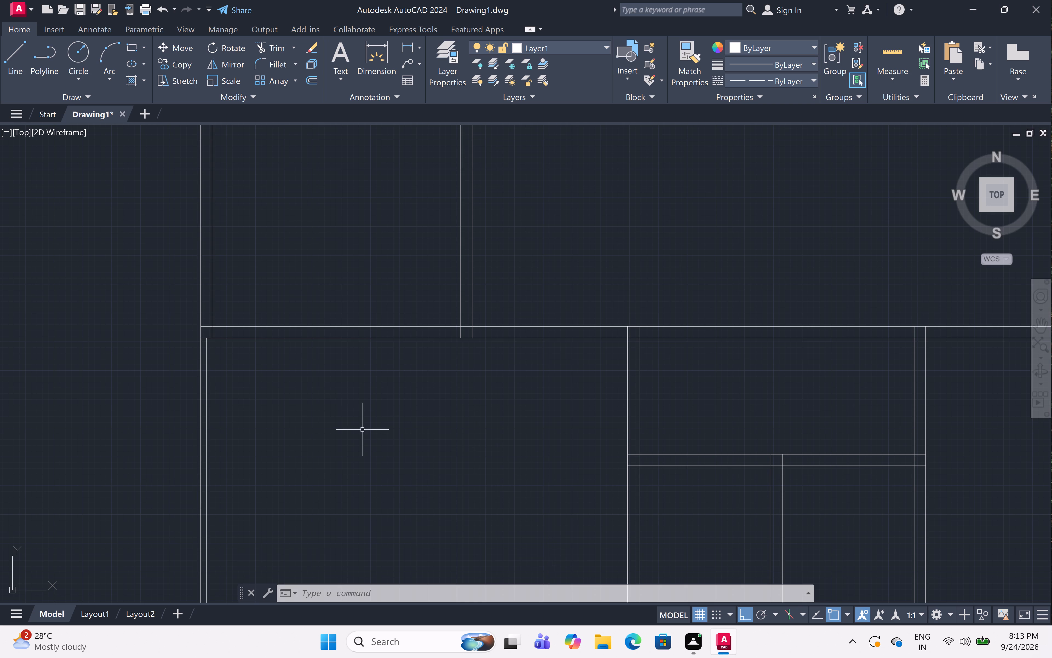
pyautogui.scroll(-3, 636, 160)
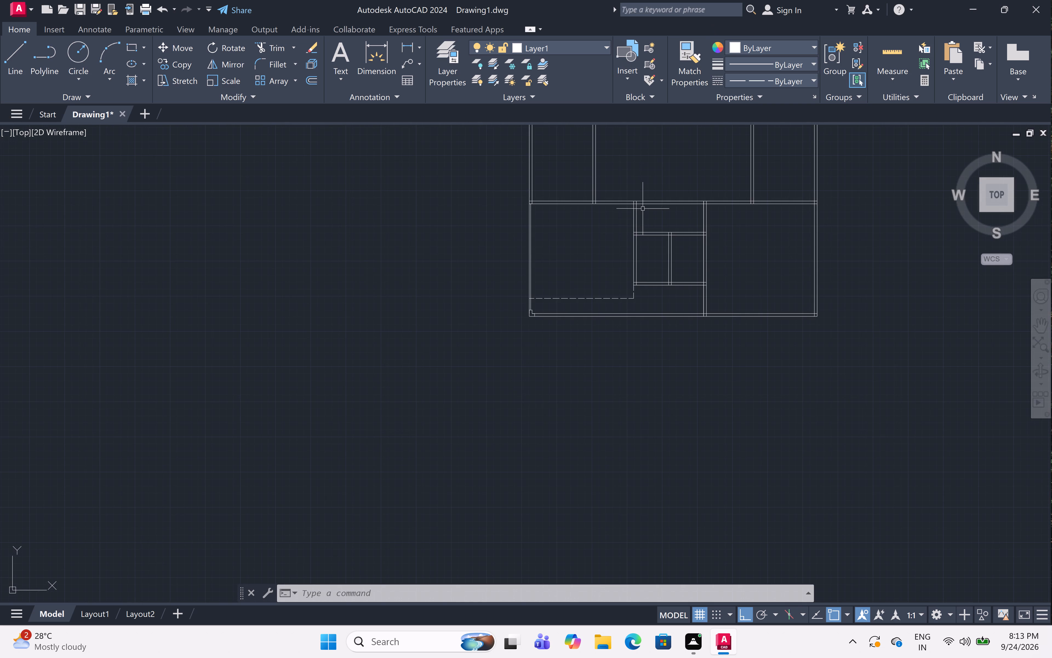
pyautogui.moveTo(662, 177); pyautogui.dragTo(556, 246, button='middle')
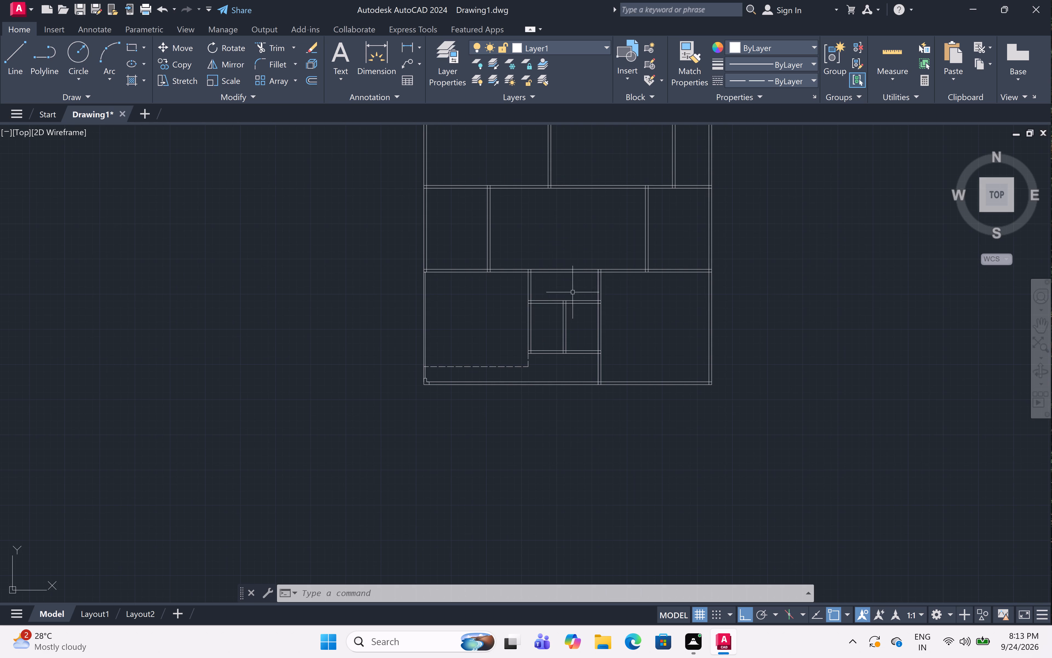
pyautogui.scroll(2, 576, 280)
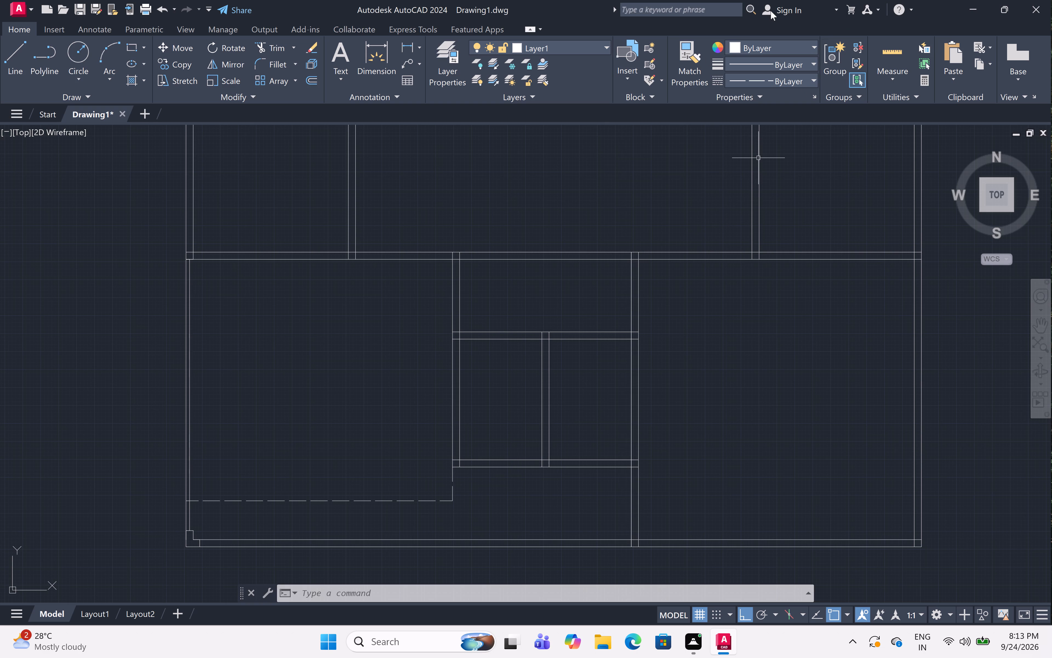
pyautogui.scroll(-2, 620, 251)
pyautogui.moveTo(645, 219); pyautogui.dragTo(631, 271, button='middle')
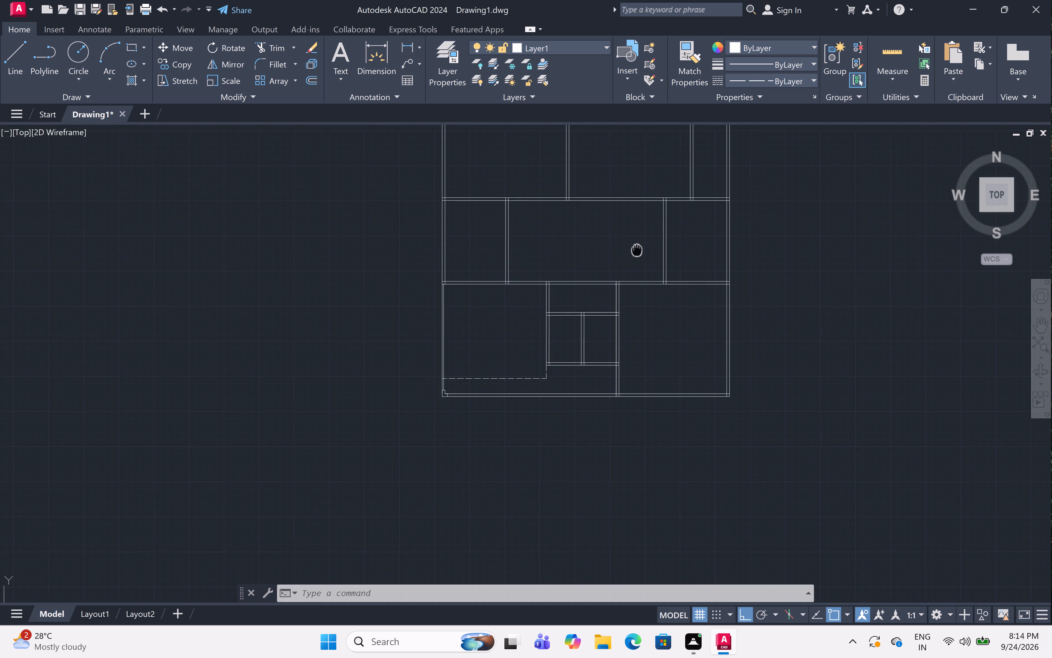
pyautogui.moveTo(631, 271); pyautogui.dragTo(630, 274, button='middle')
pyautogui.scroll(-1, 637, 250)
pyautogui.moveTo(639, 192); pyautogui.dragTo(578, 284, button='middle')
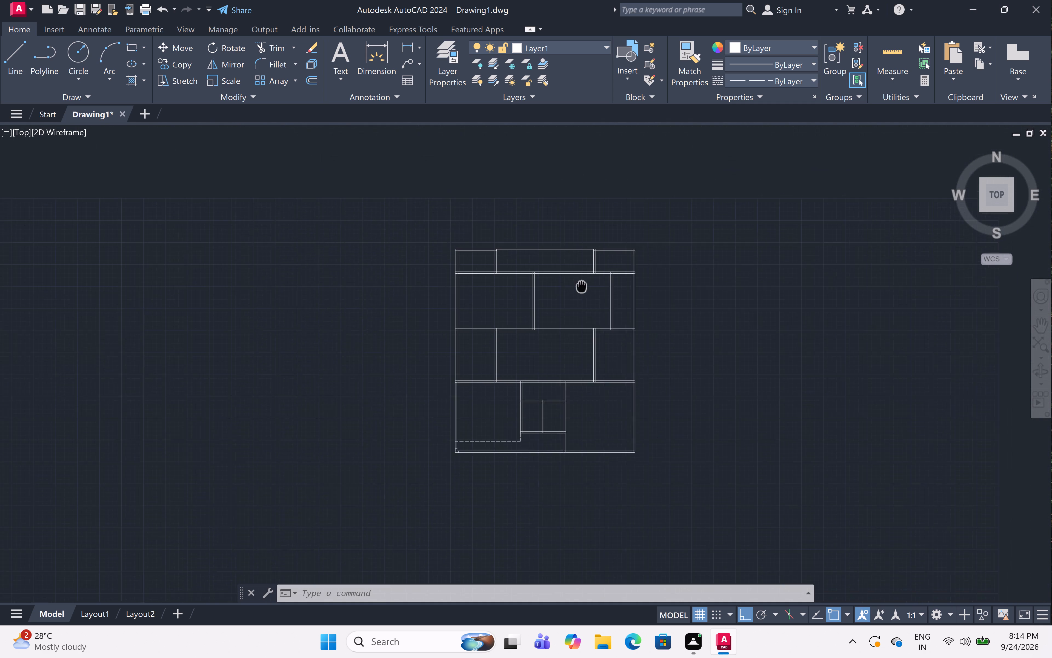
pyautogui.moveTo(578, 284); pyautogui.dragTo(576, 282, button='middle')
pyautogui.scroll(1, 559, 334)
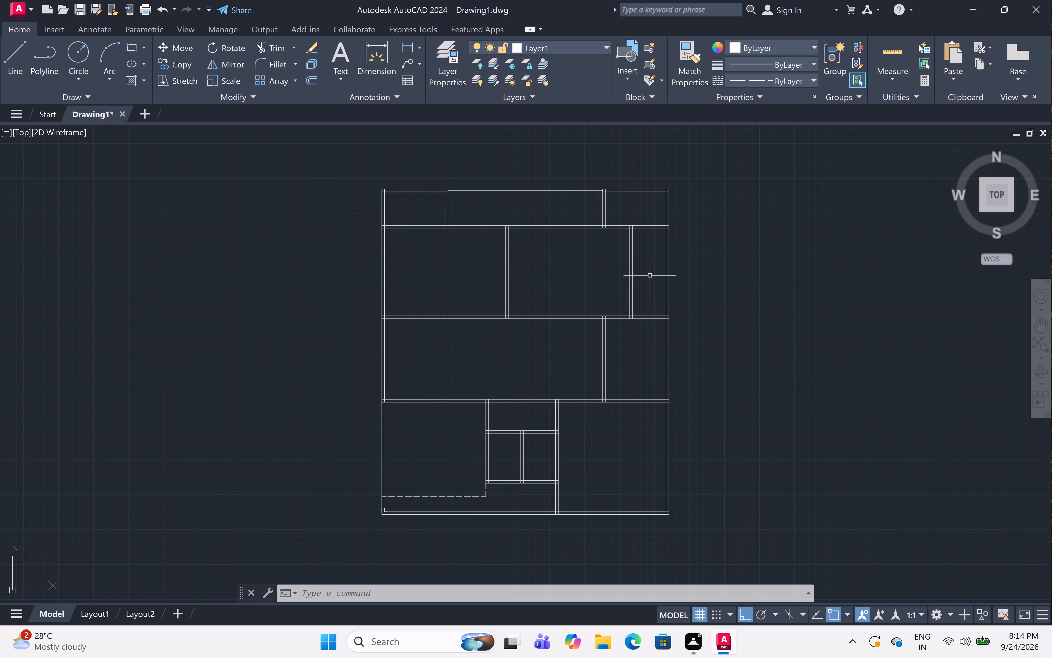
pyautogui.moveTo(578, 279); pyautogui.dragTo(636, 267, button='middle')
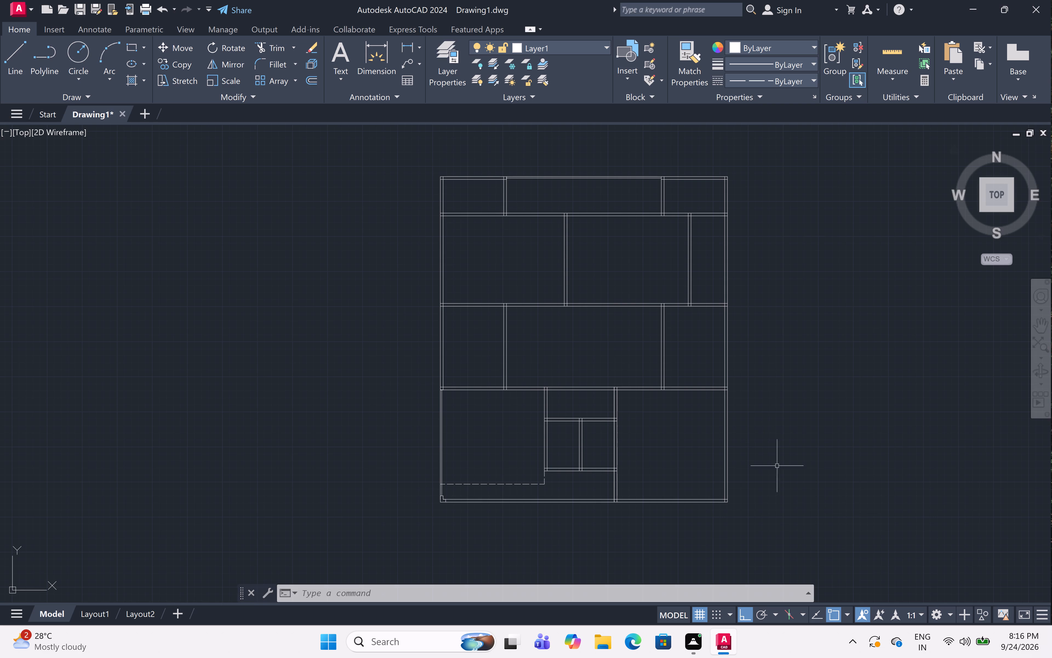
pyautogui.moveTo(724, 380); pyautogui.dragTo(741, 402, button='middle')
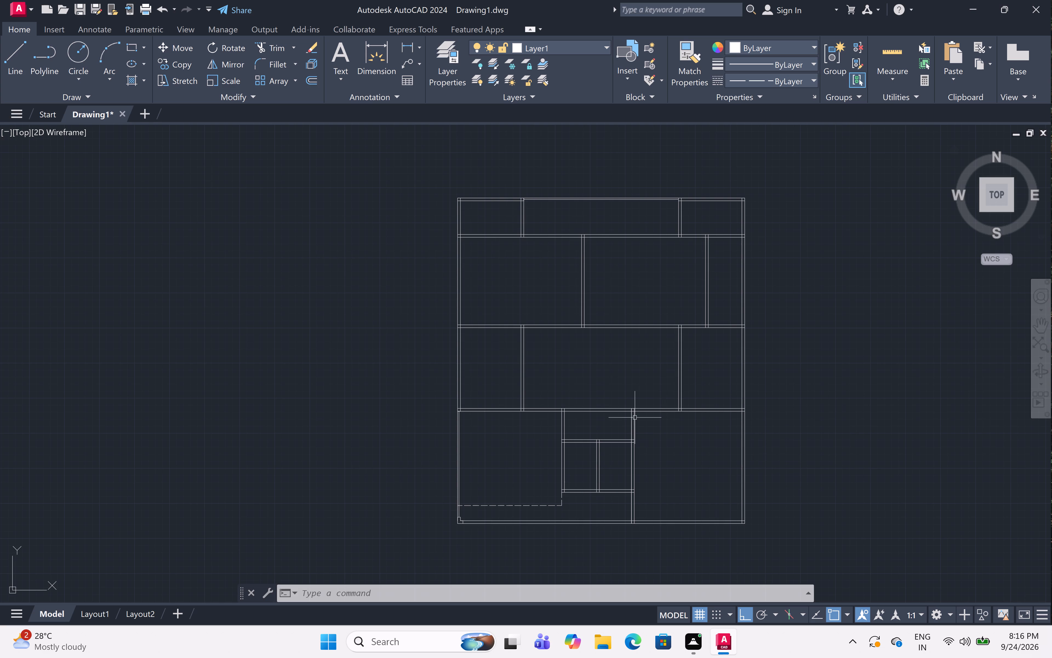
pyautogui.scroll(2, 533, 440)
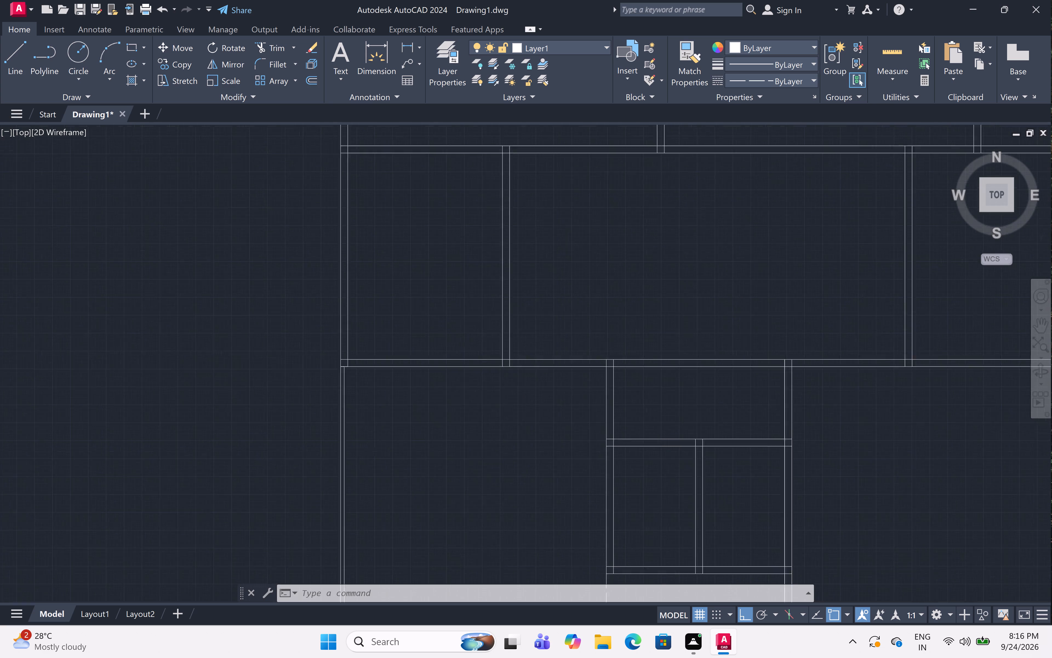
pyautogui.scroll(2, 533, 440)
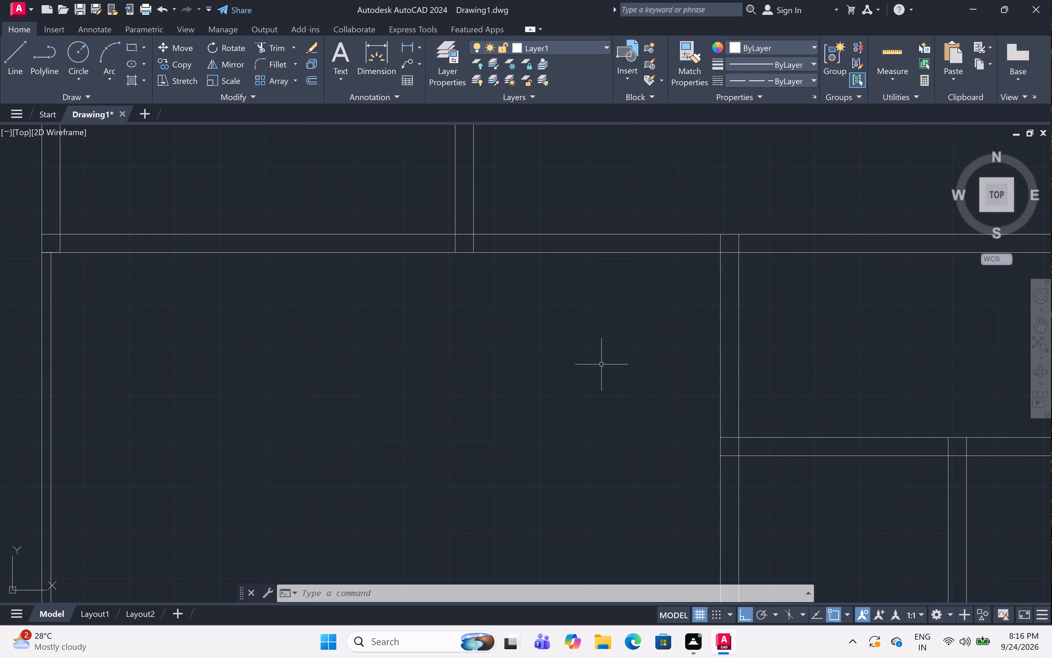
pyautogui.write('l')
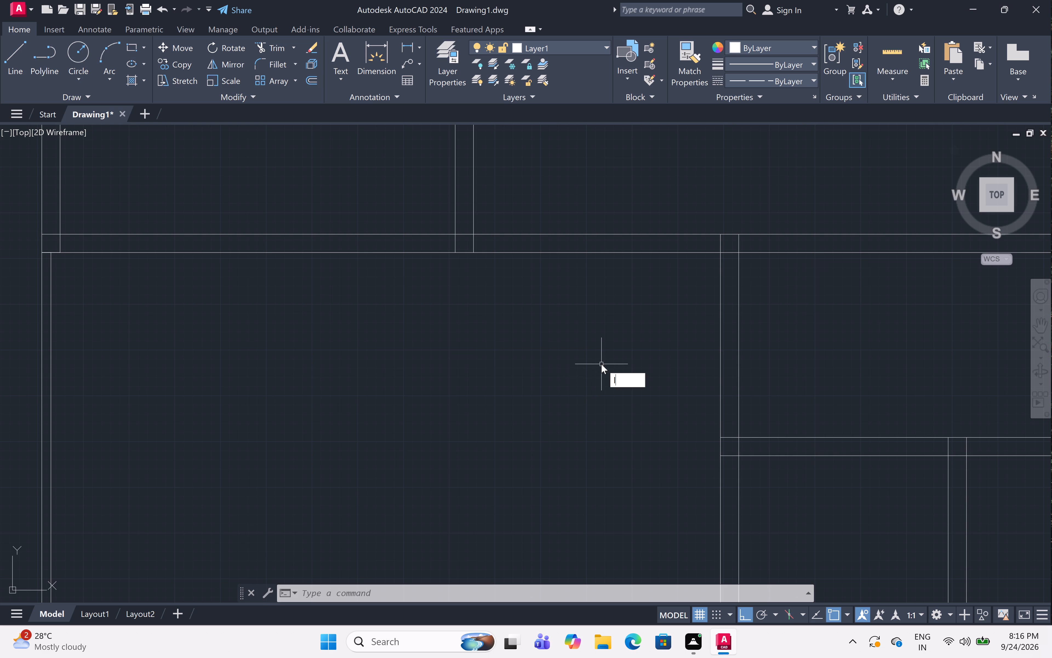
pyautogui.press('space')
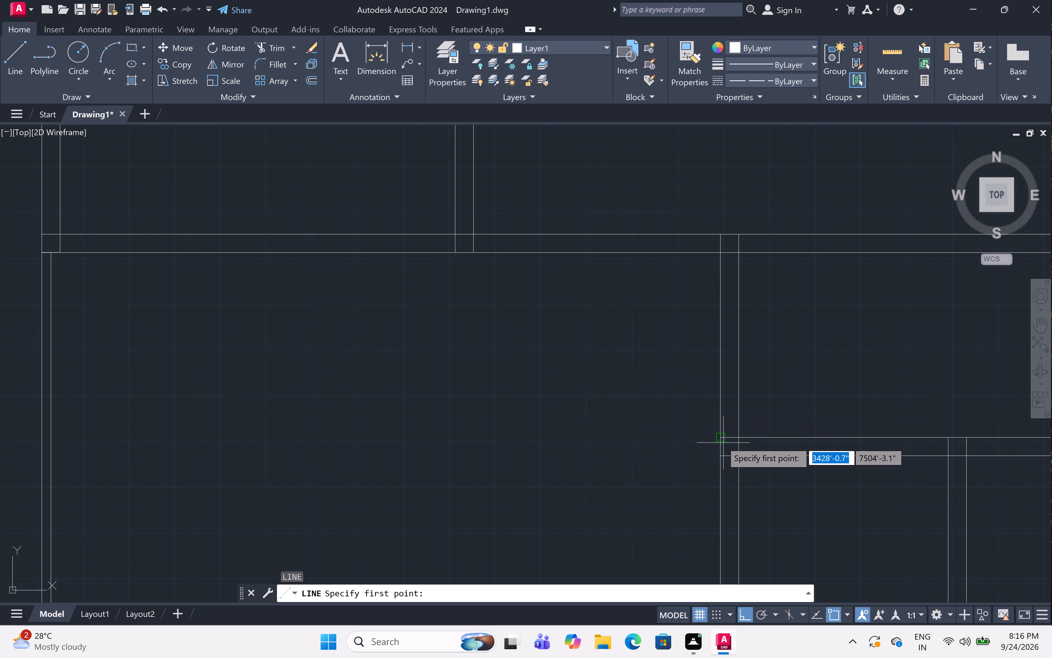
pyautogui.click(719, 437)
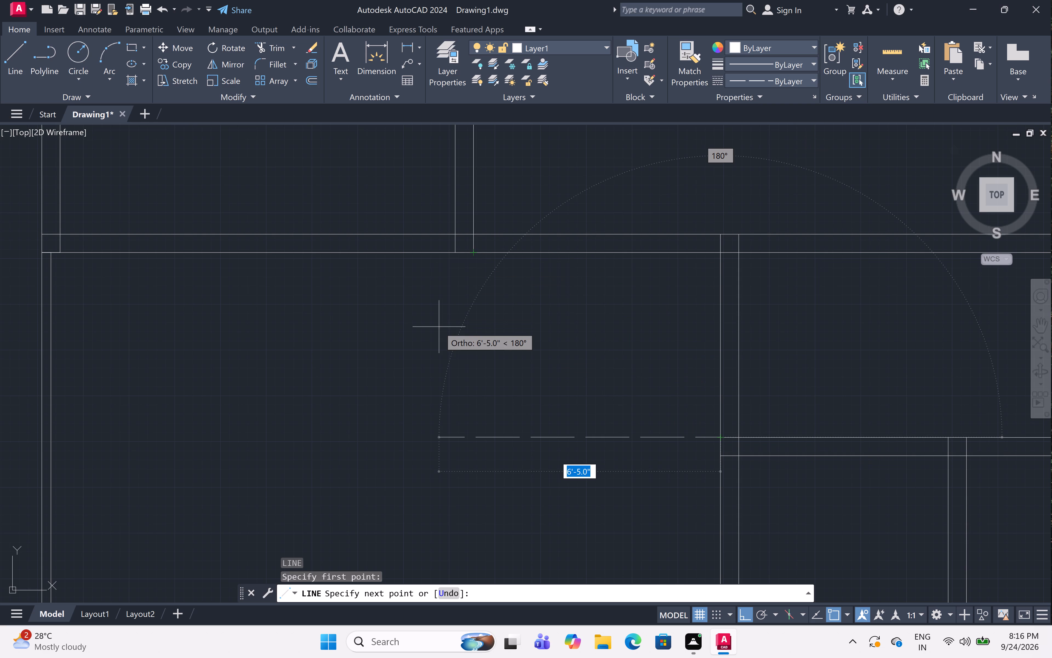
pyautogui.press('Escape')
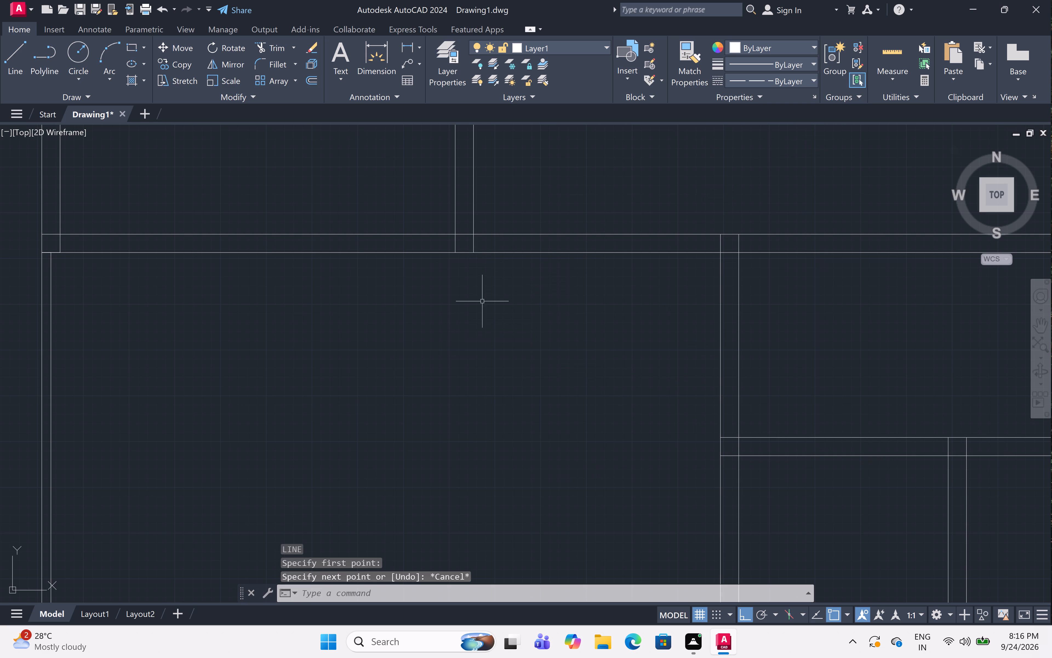
# On layer 0, draw the diagonal wall's two lines from the third row's left partition base to the small rooms' upper horizontal wall at its left end.
pyautogui.click(576, 46)
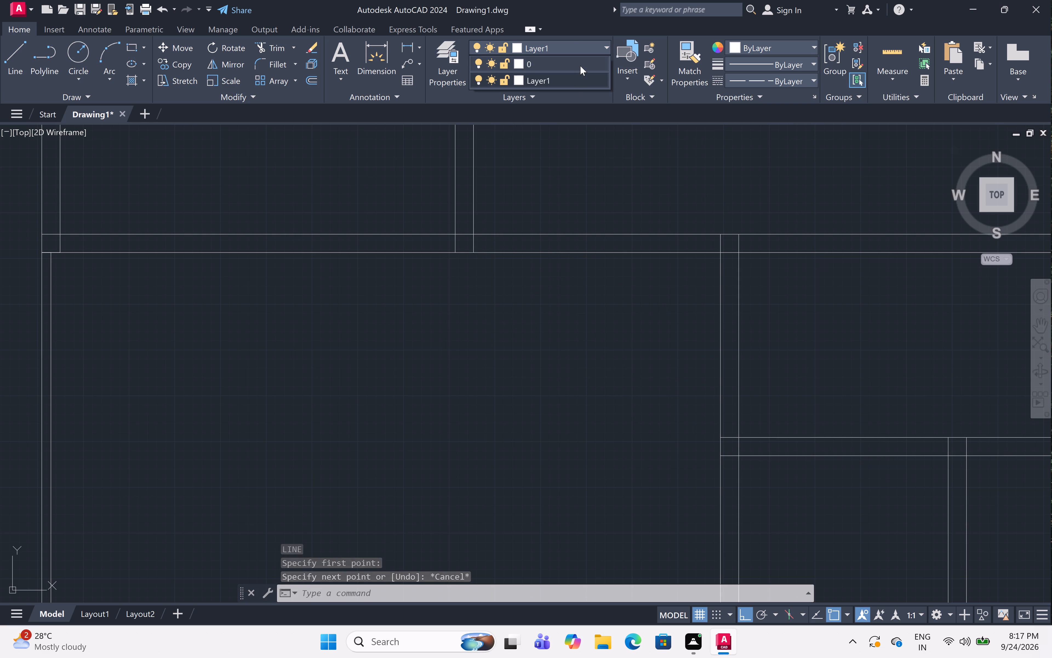
pyautogui.click(580, 66)
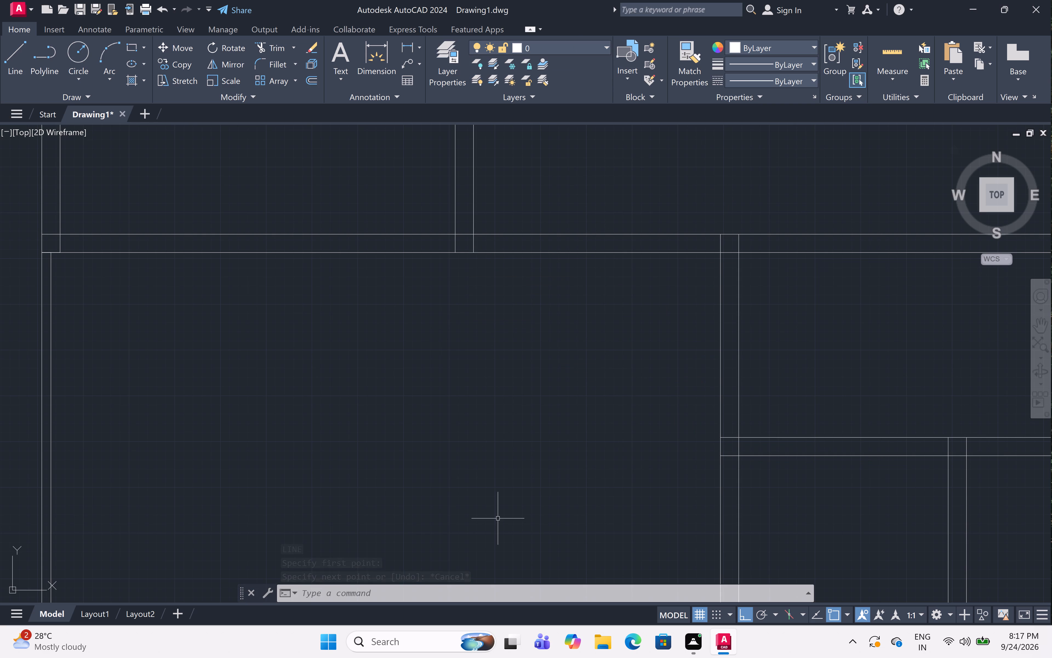
pyautogui.write('l')
pyautogui.press('space')
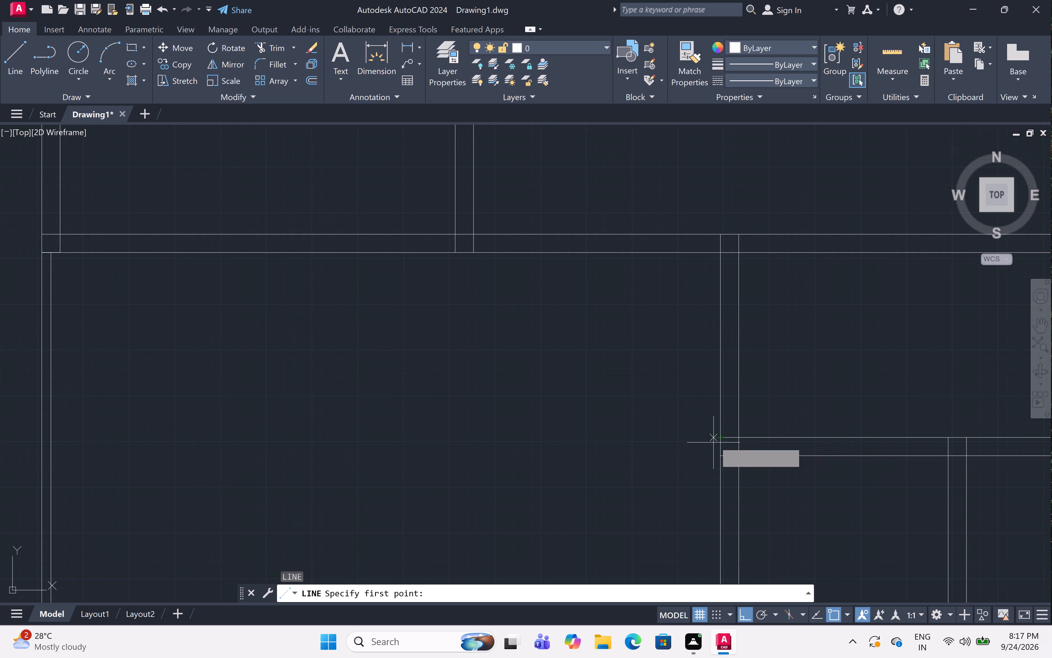
pyautogui.click(719, 438)
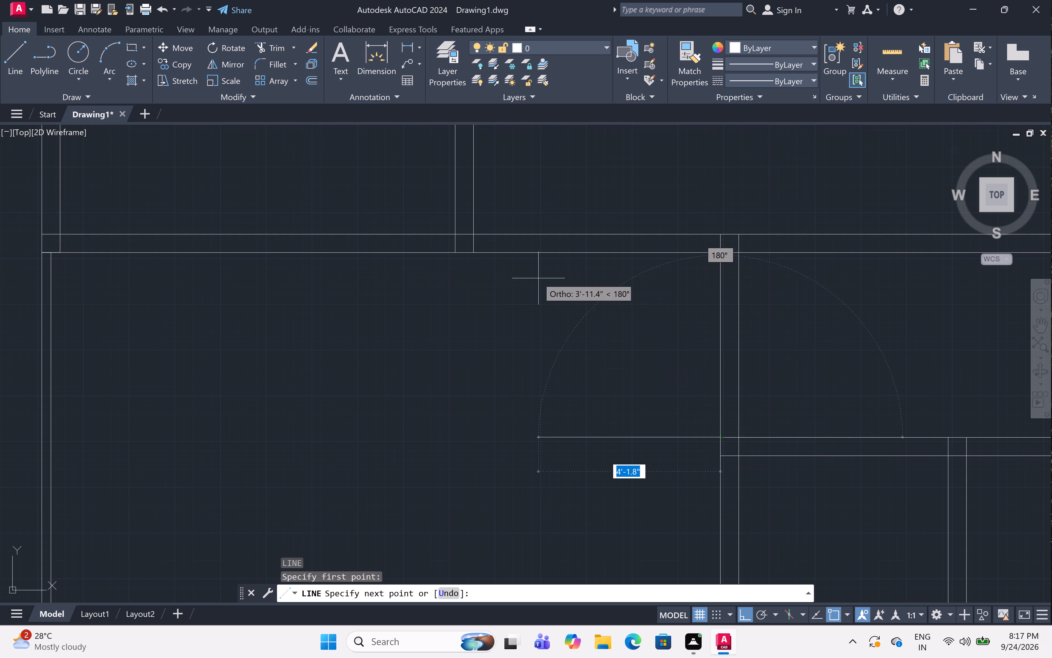
pyautogui.click(474, 253)
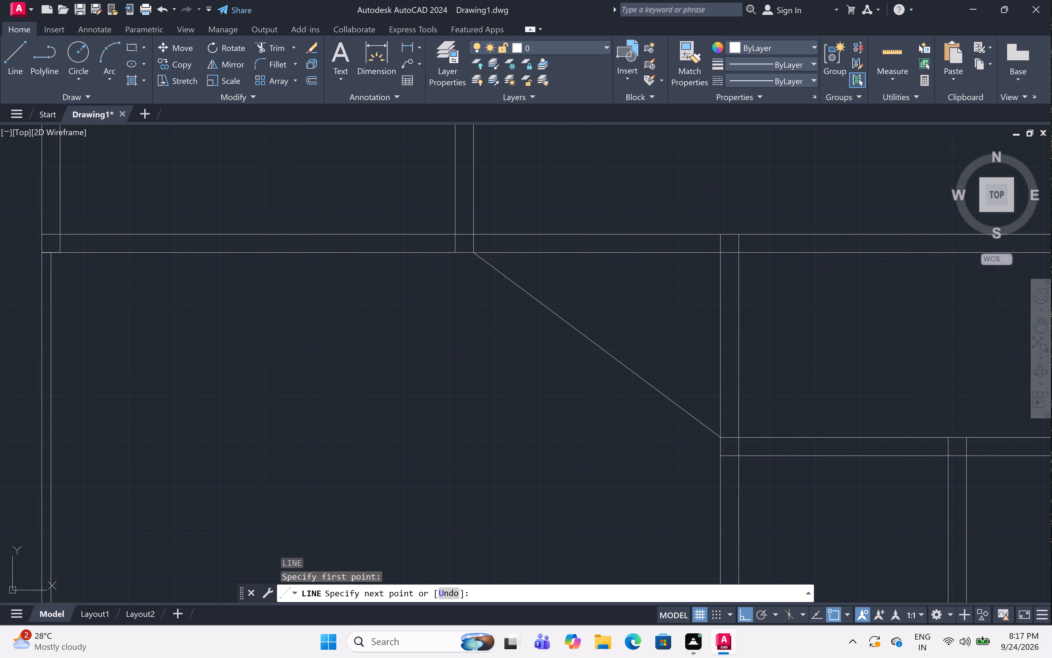
pyautogui.press('space')
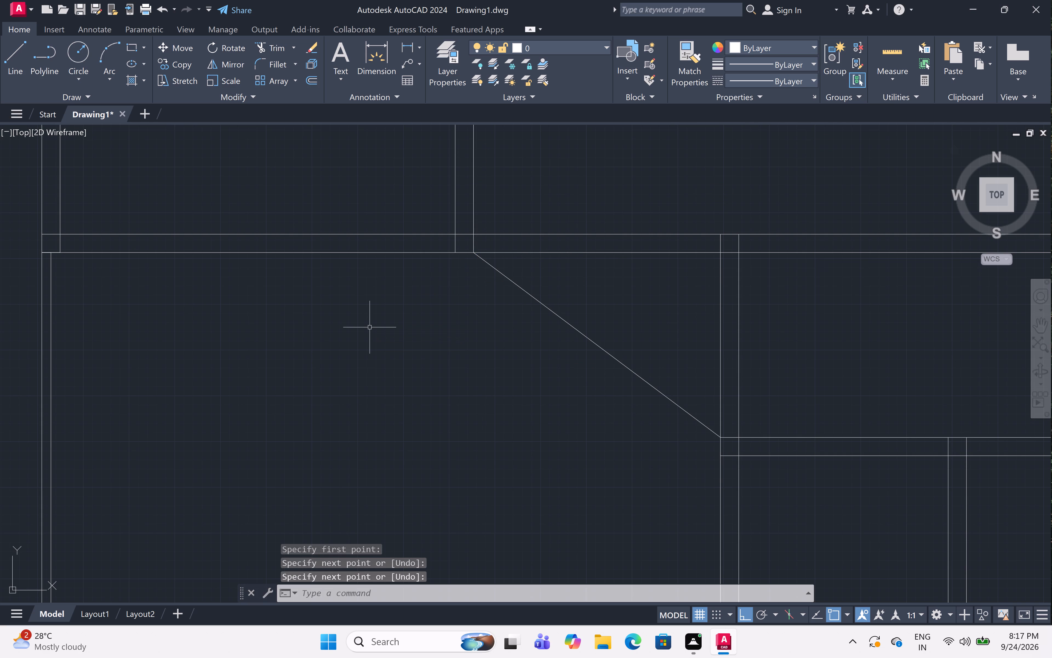
pyautogui.press('space')
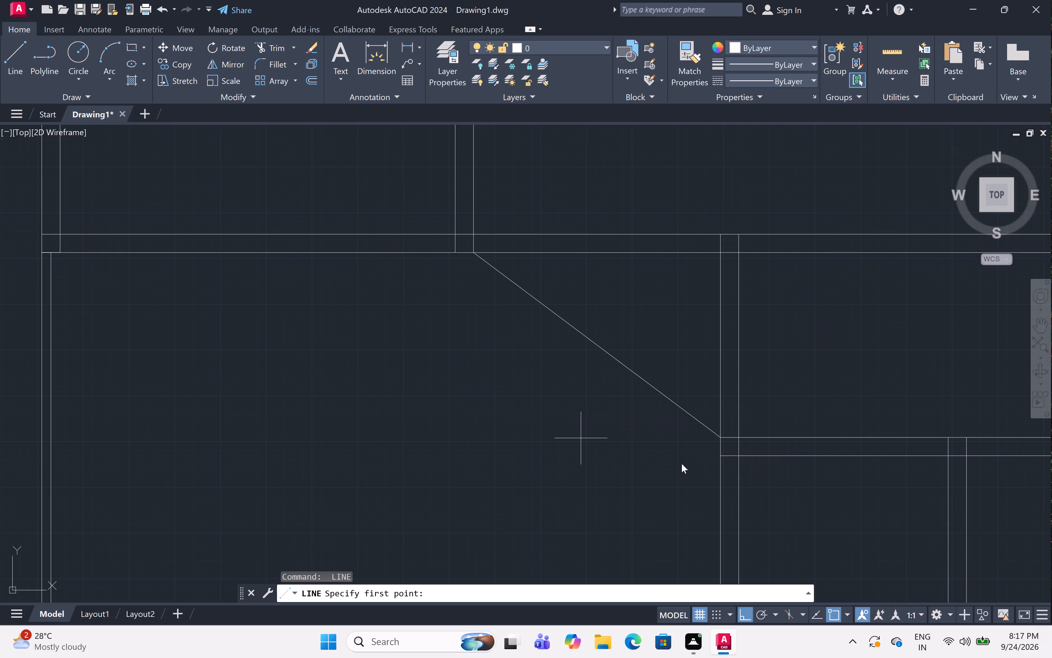
pyautogui.click(718, 456)
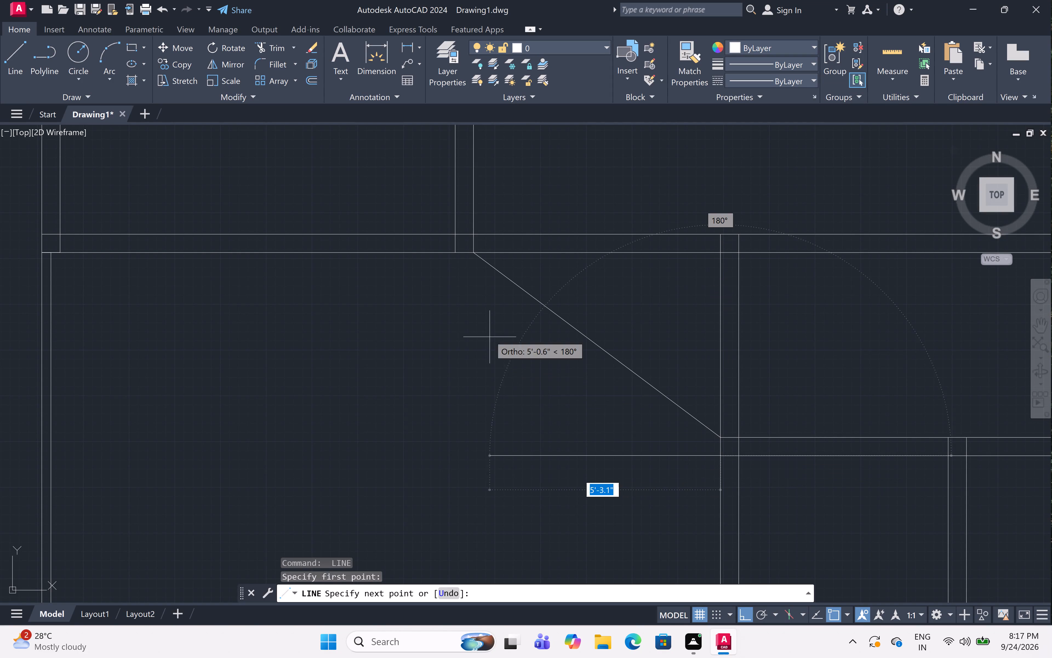
pyautogui.click(452, 249)
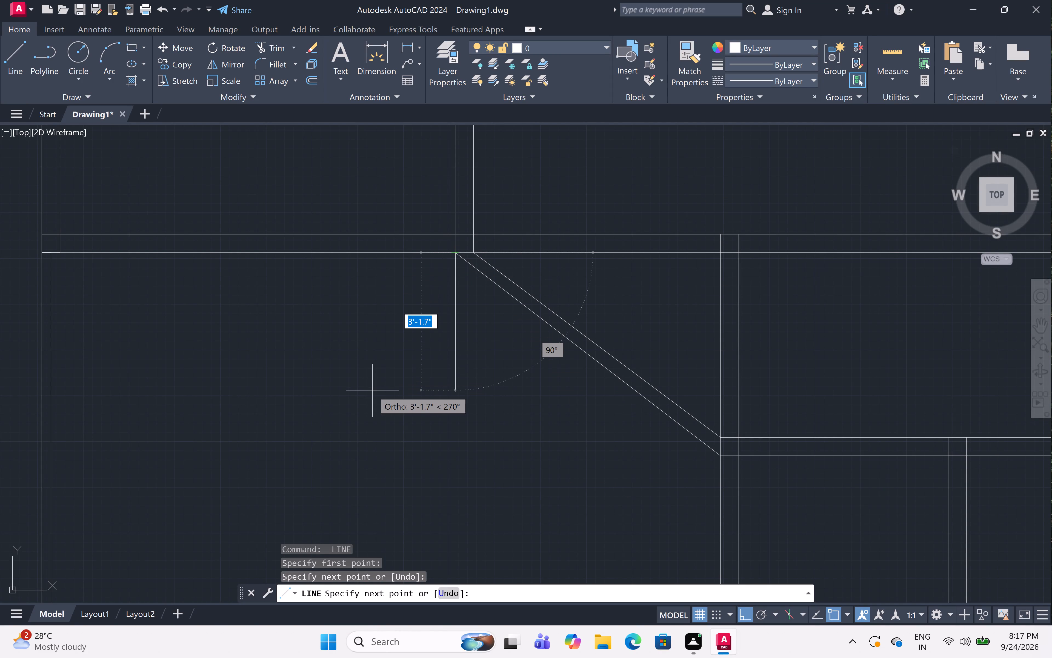
pyautogui.press('Escape')
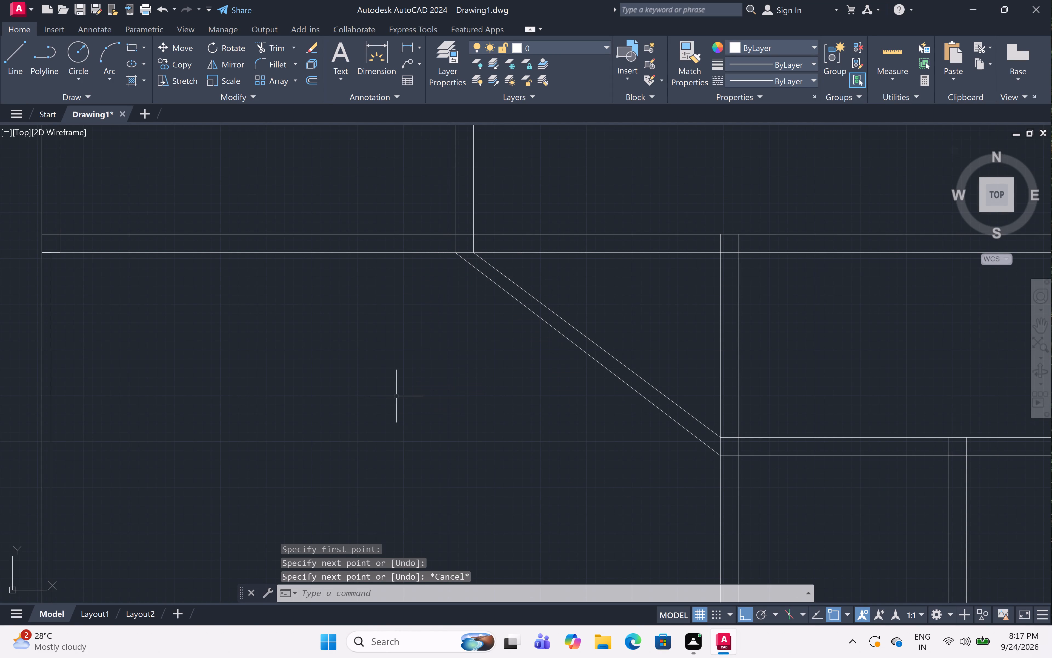
# Examine the diagonal wall's ends, the overall floor plan and the lower-left room's surroundings.
pyautogui.scroll(-2, 409, 352)
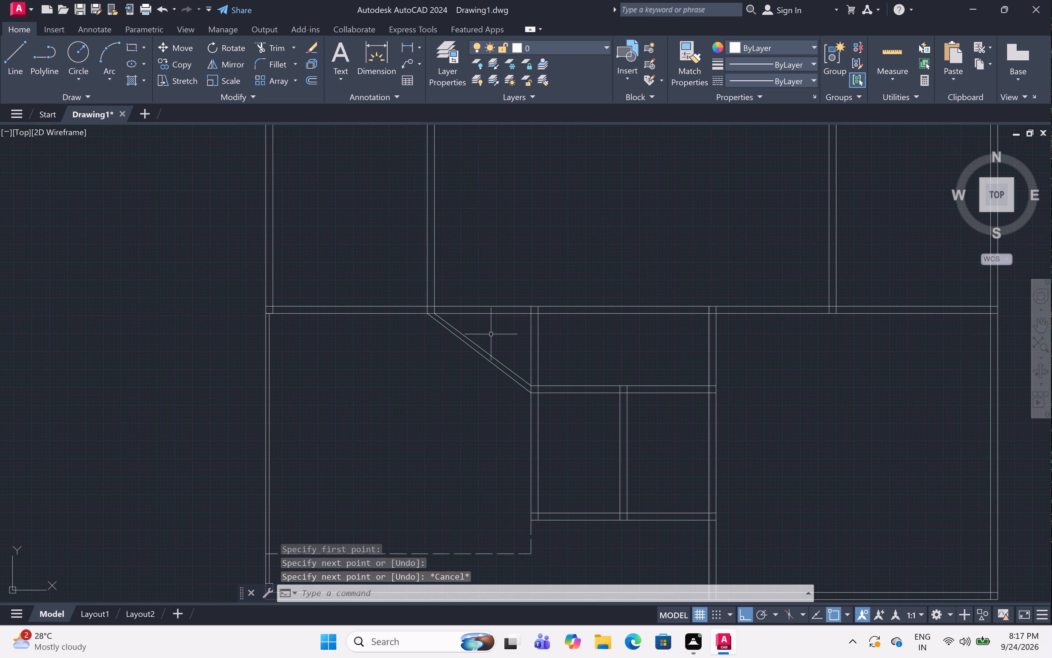
pyautogui.scroll(2, 443, 359)
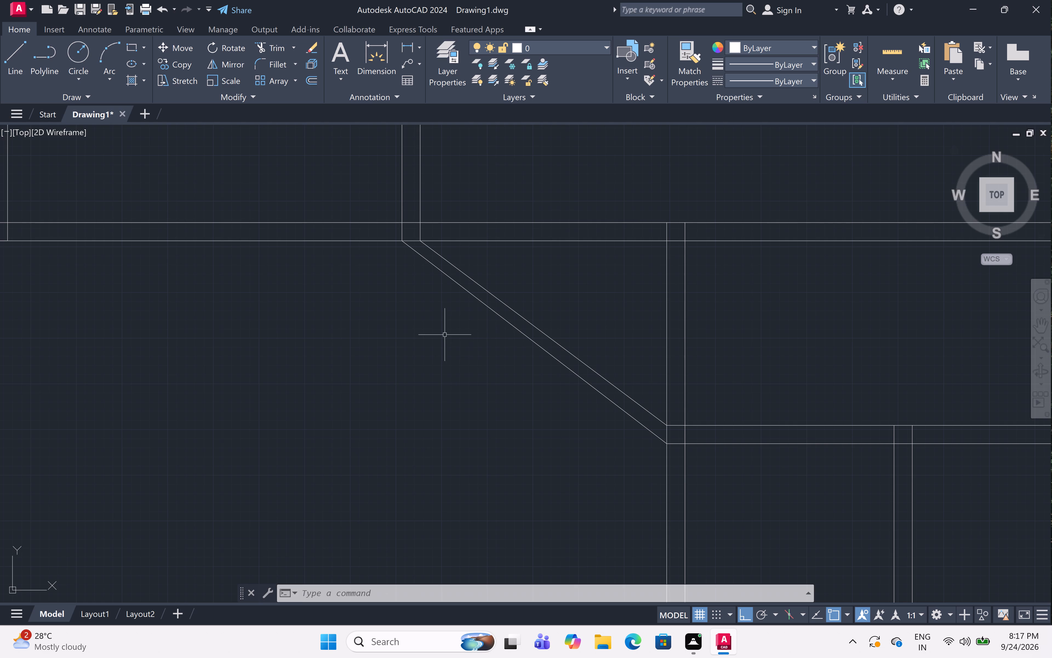
pyautogui.scroll(-1, 507, 317)
pyautogui.moveTo(539, 310); pyautogui.dragTo(514, 350, button='middle')
pyautogui.scroll(-3, 542, 312)
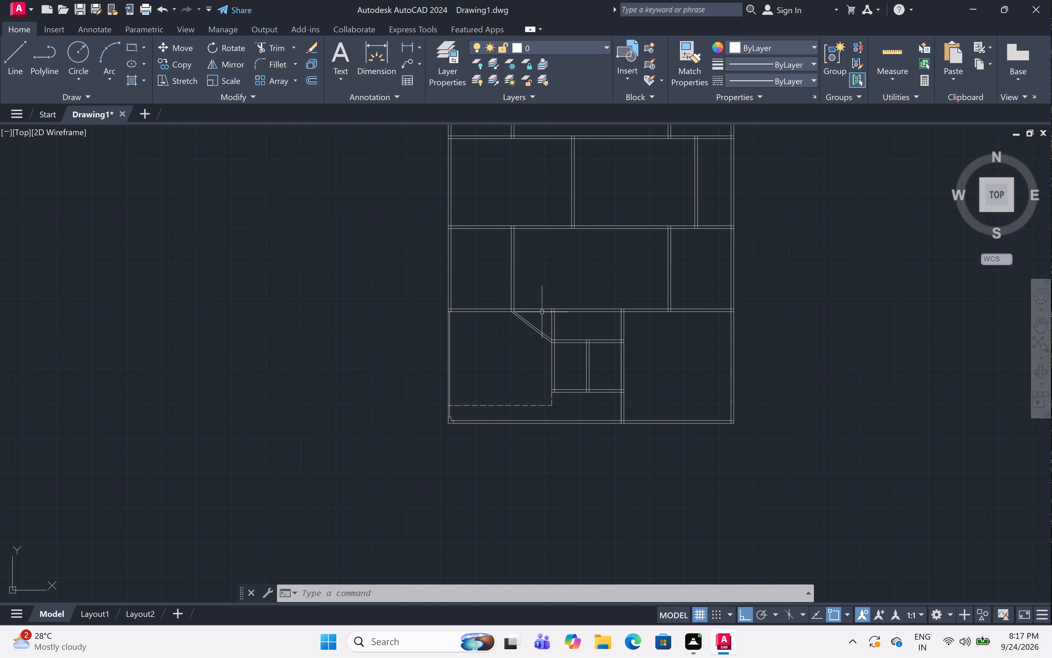
pyautogui.moveTo(533, 368); pyautogui.dragTo(533, 407, button='middle')
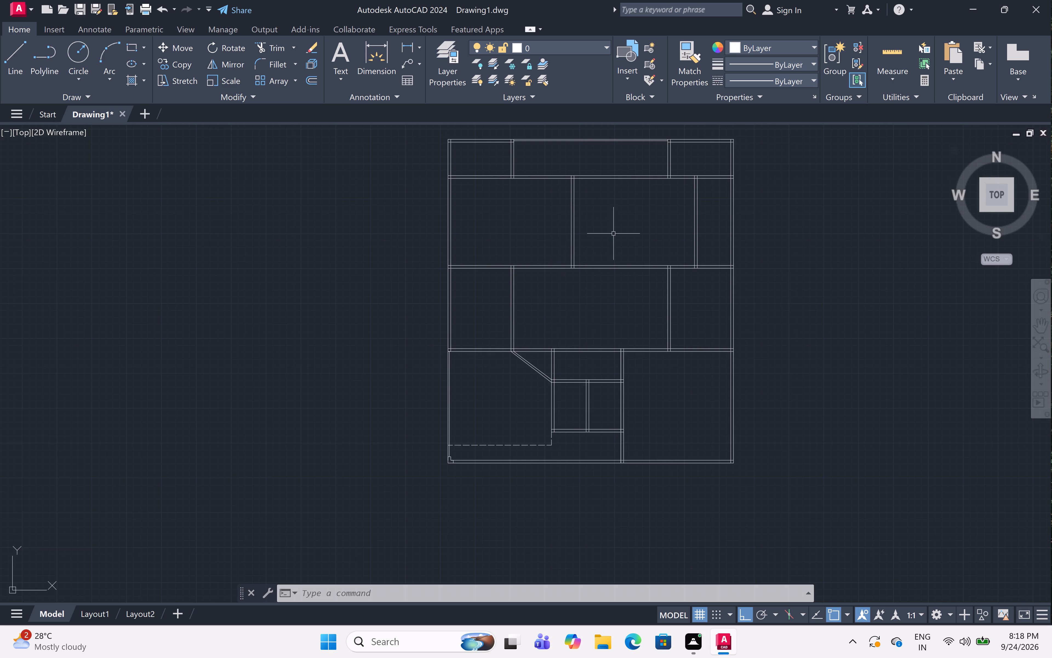
pyautogui.moveTo(613, 234); pyautogui.dragTo(602, 261, button='middle')
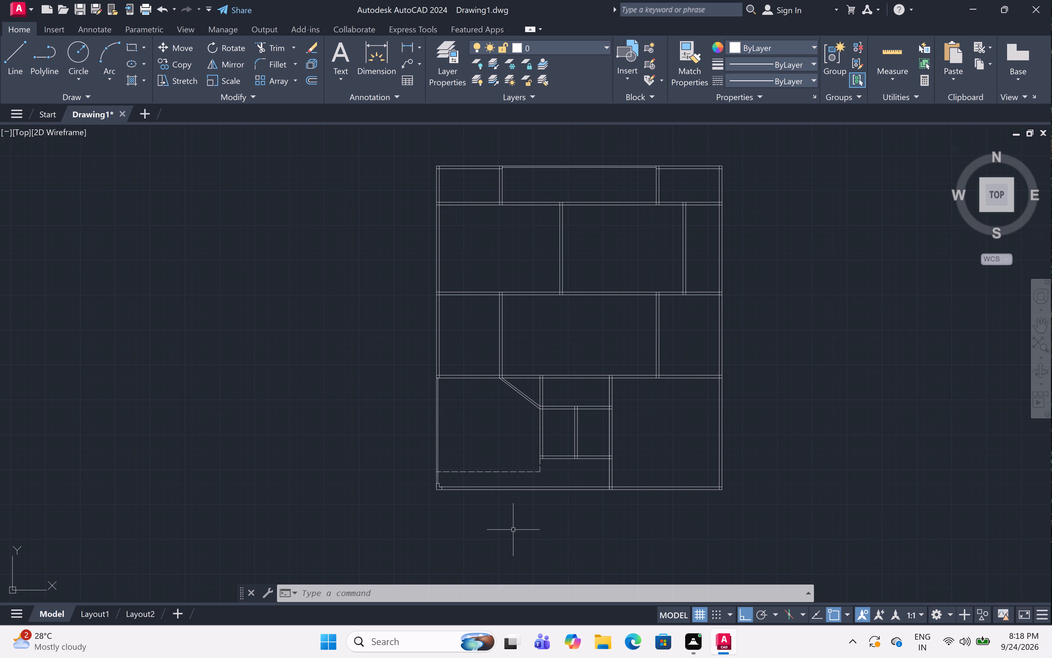
pyautogui.moveTo(511, 532); pyautogui.dragTo(501, 523, button='middle')
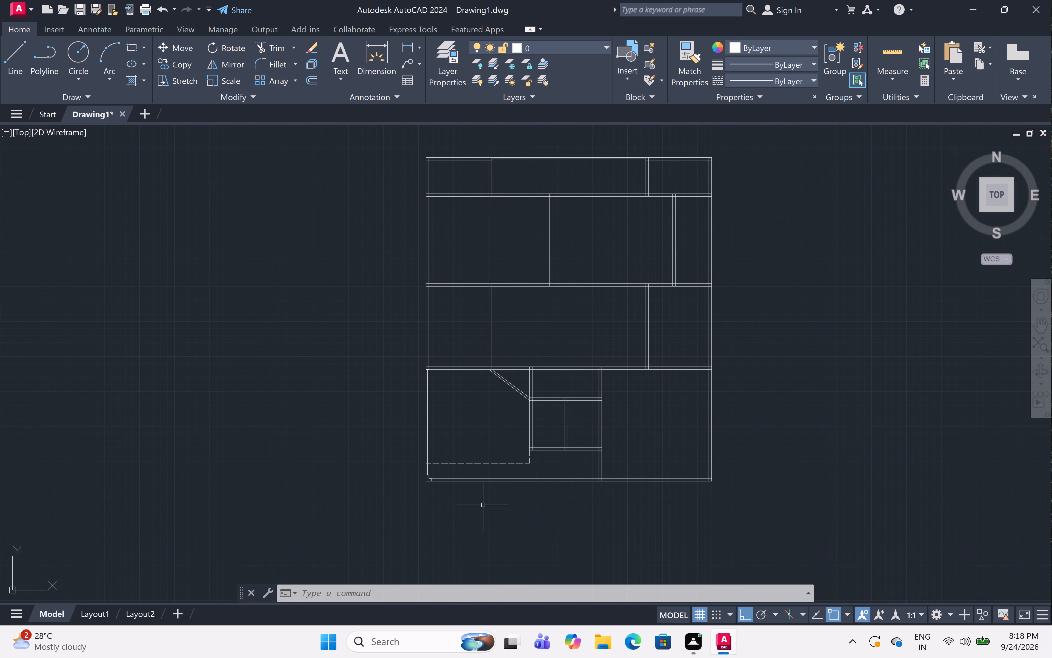
pyautogui.scroll(2, 475, 497)
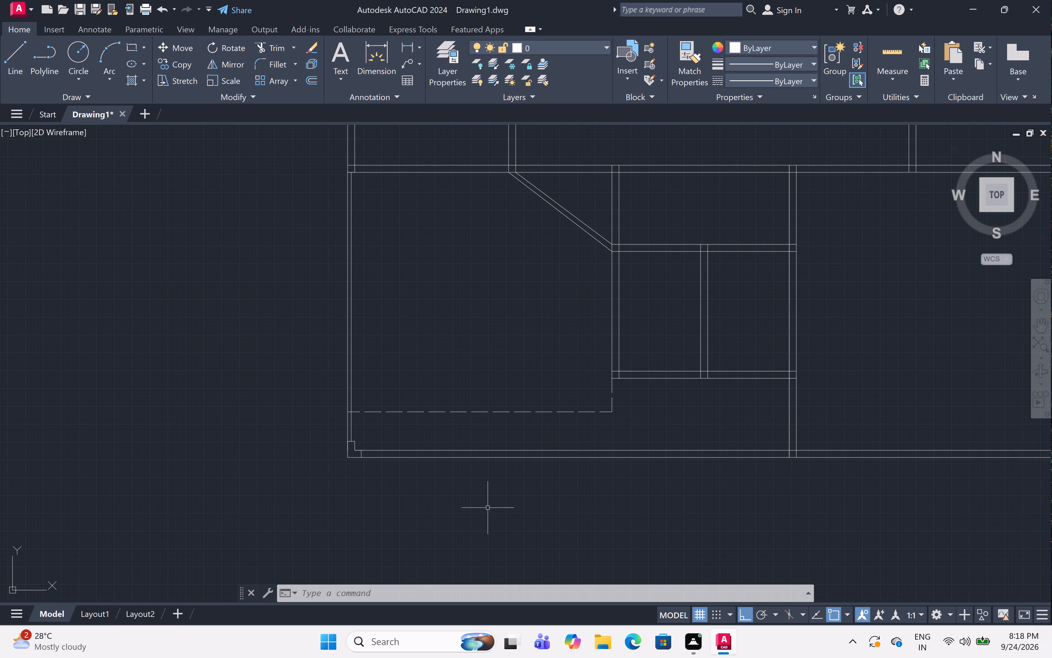
# Erase the short vertical line overlapping the outer wall's face at the floor plan's lower-left corner.
pyautogui.scroll(2, 345, 442)
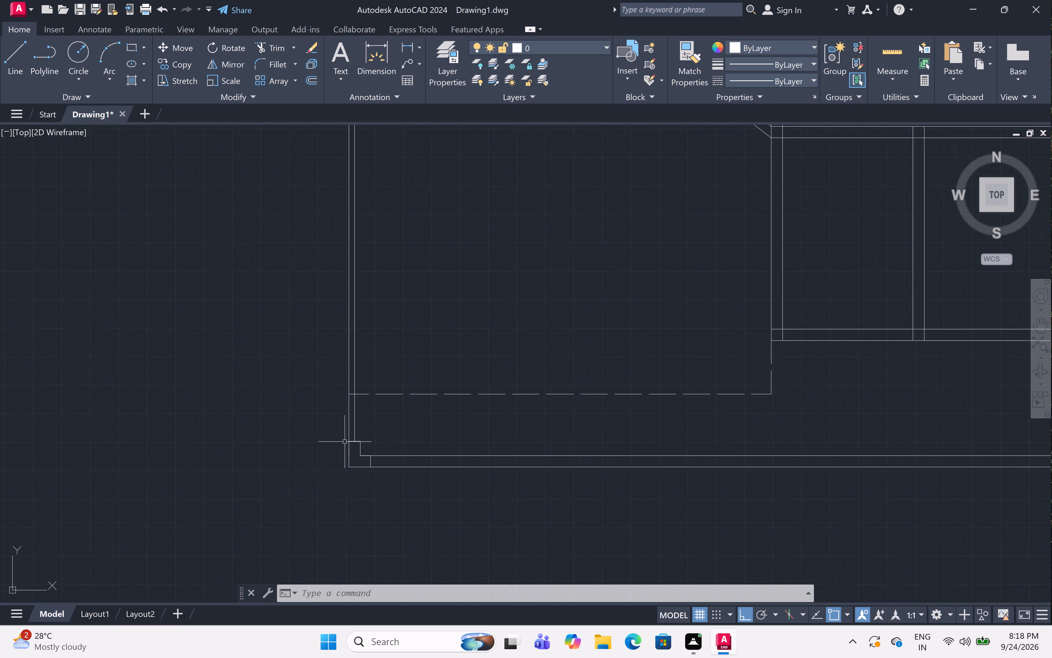
pyautogui.scroll(2, 345, 442)
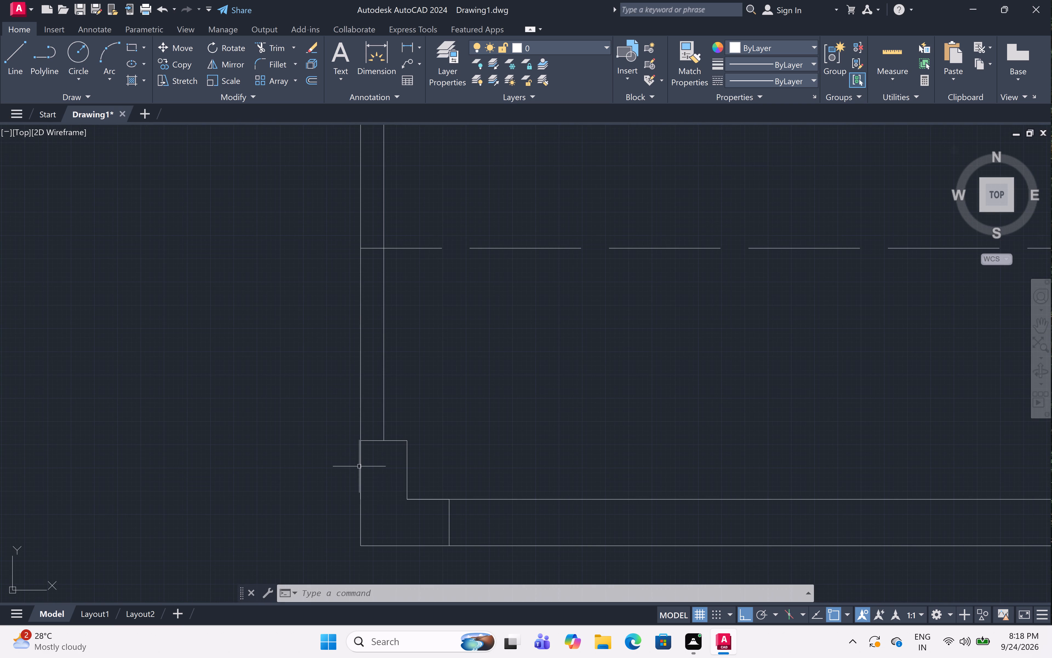
pyautogui.doubleClick(359, 467)
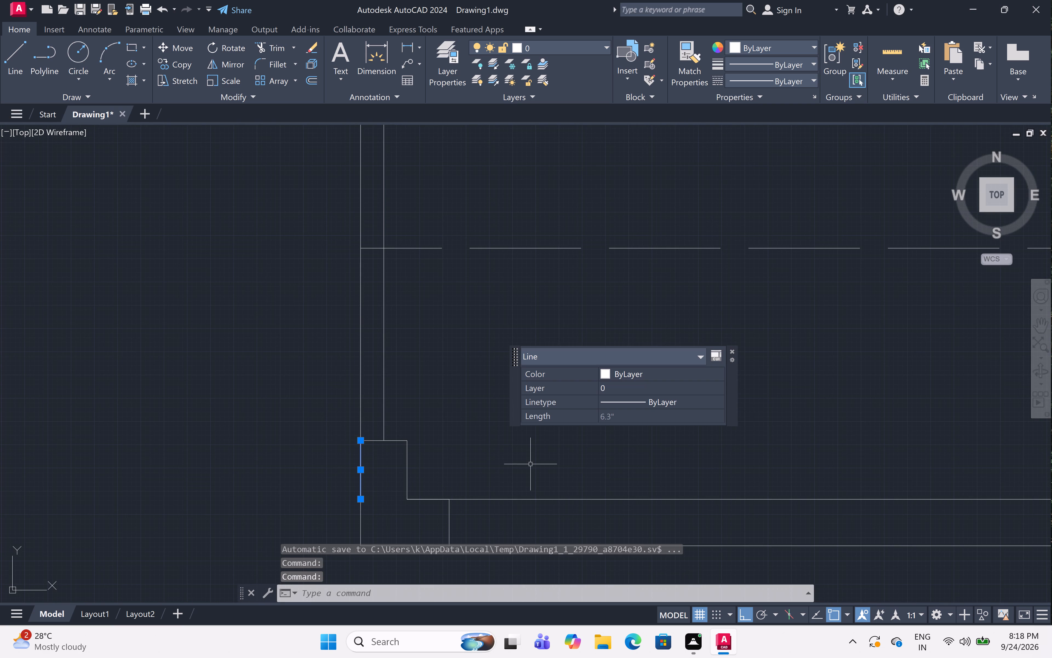
pyautogui.press('Delete')
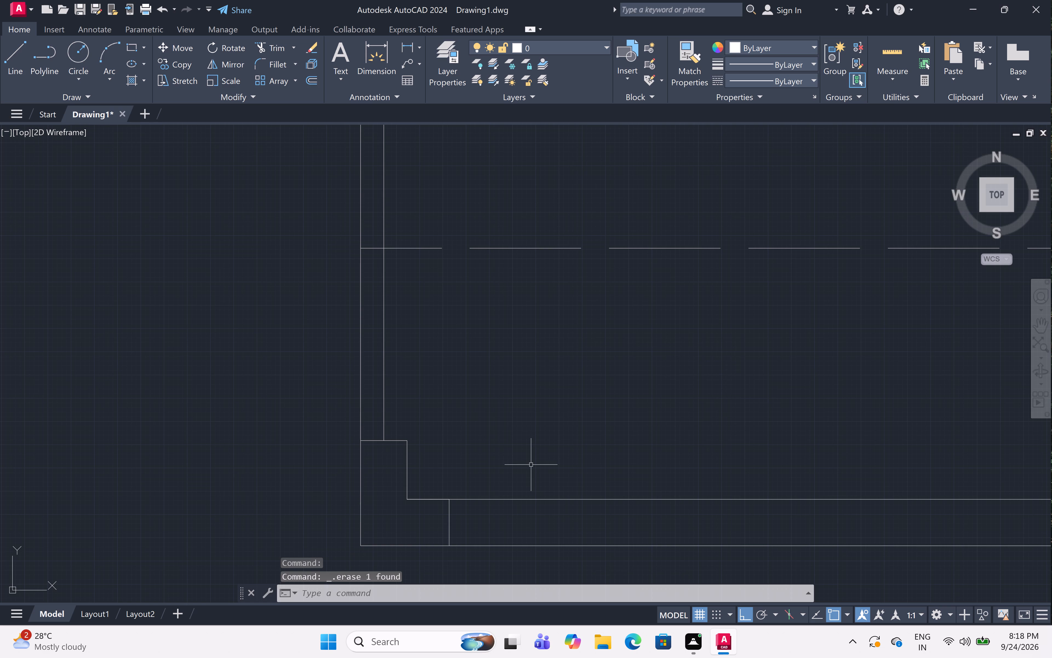
# Examine the lower-left room, the overall floor plan and the diagonal wall's junctions at both ends.
pyautogui.scroll(-1, 526, 472)
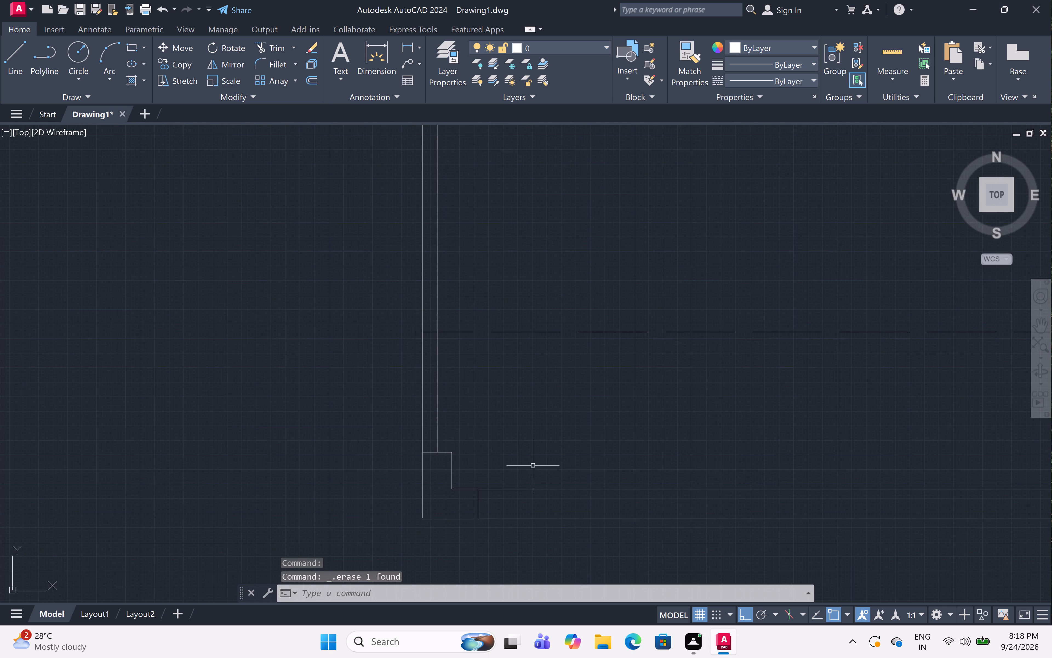
pyautogui.moveTo(601, 442); pyautogui.dragTo(514, 455, button='middle')
pyautogui.scroll(-2, 513, 439)
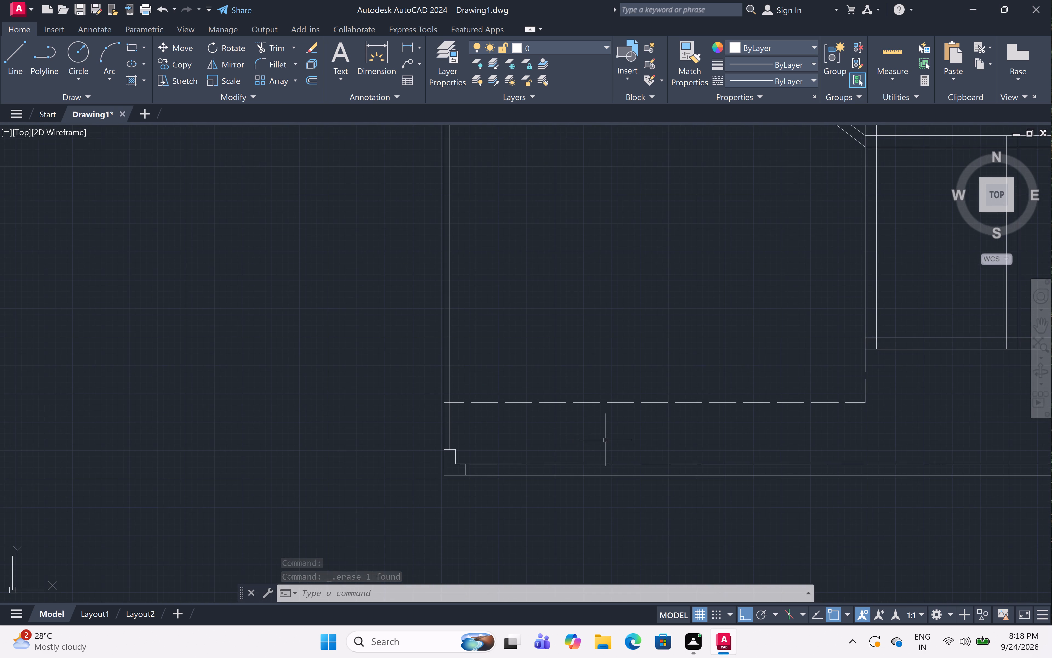
pyautogui.moveTo(605, 440); pyautogui.dragTo(544, 452, button='middle')
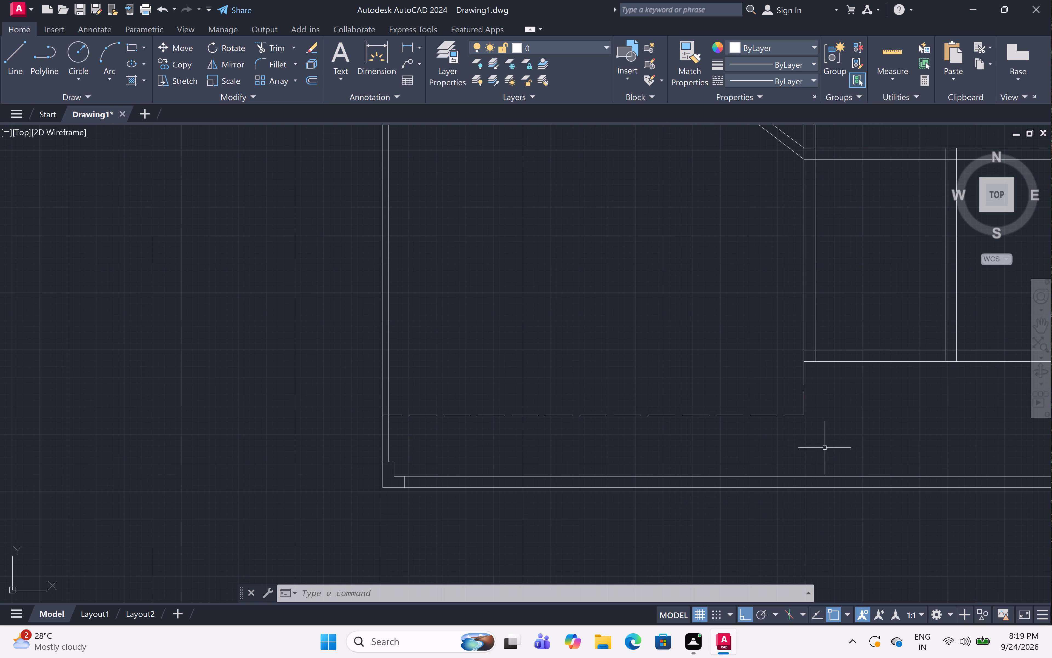
pyautogui.scroll(-2, 680, 502)
pyautogui.moveTo(701, 519); pyautogui.dragTo(603, 535, button='middle')
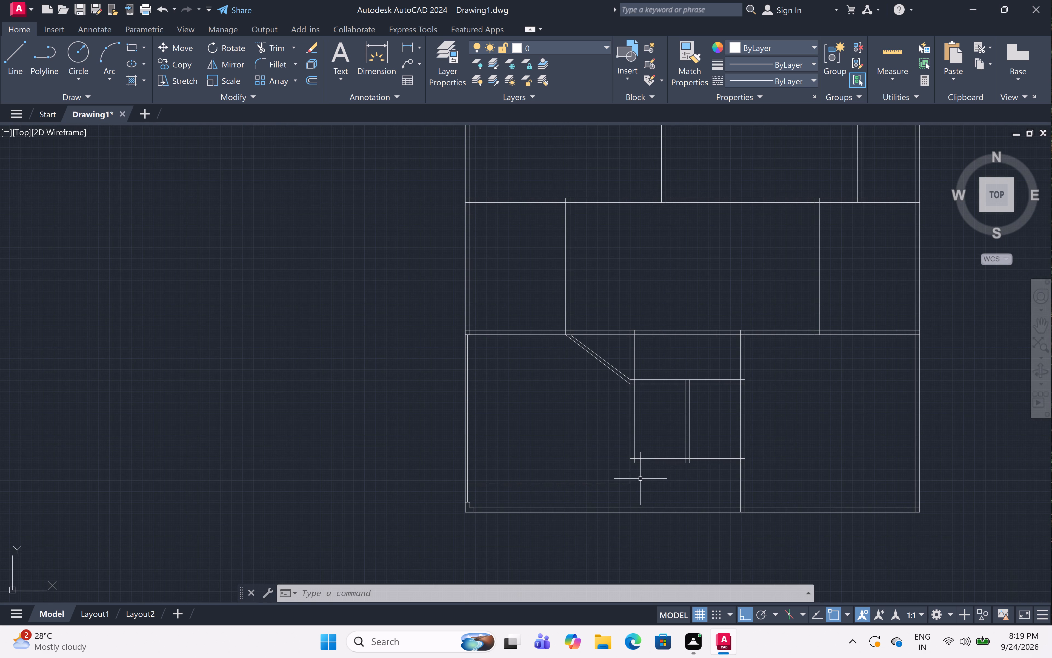
pyautogui.scroll(2, 603, 360)
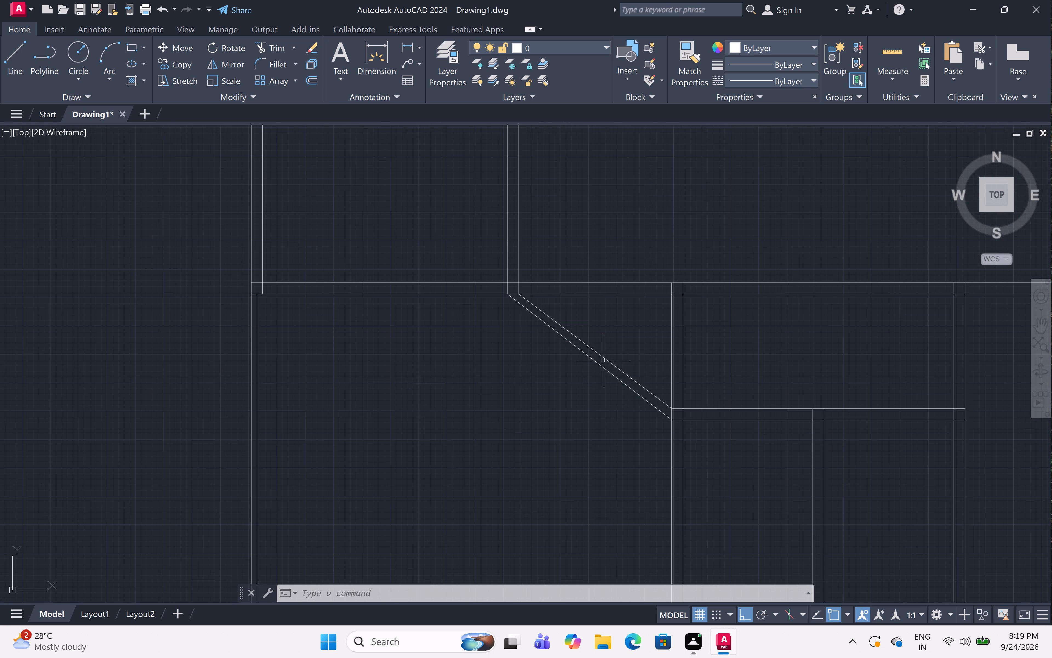
pyautogui.scroll(1, 605, 359)
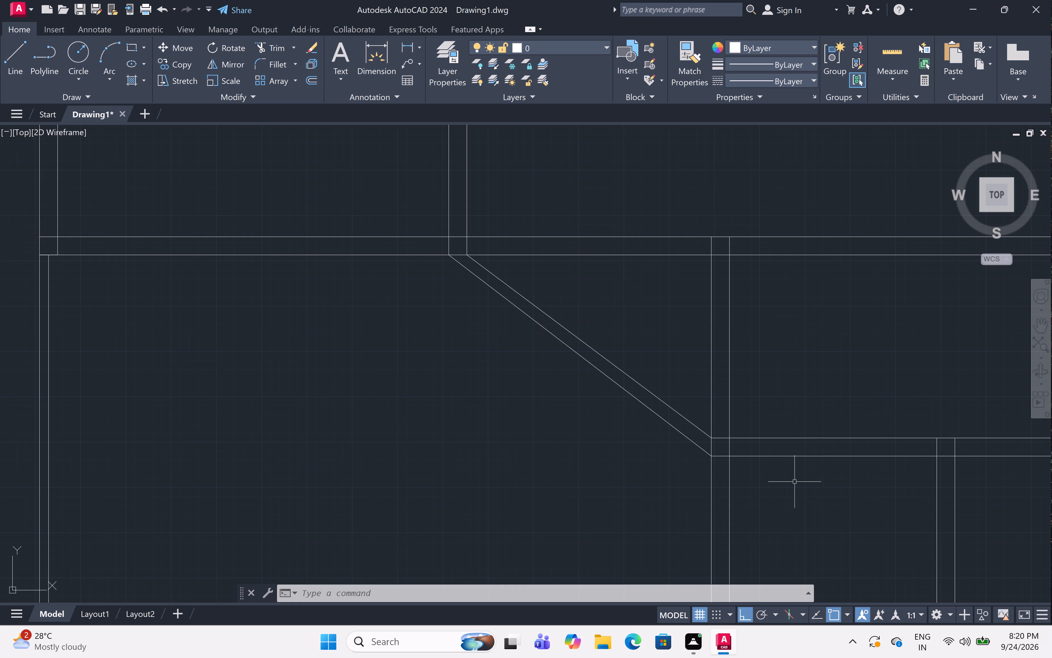
pyautogui.moveTo(769, 413); pyautogui.dragTo(756, 415, button='middle')
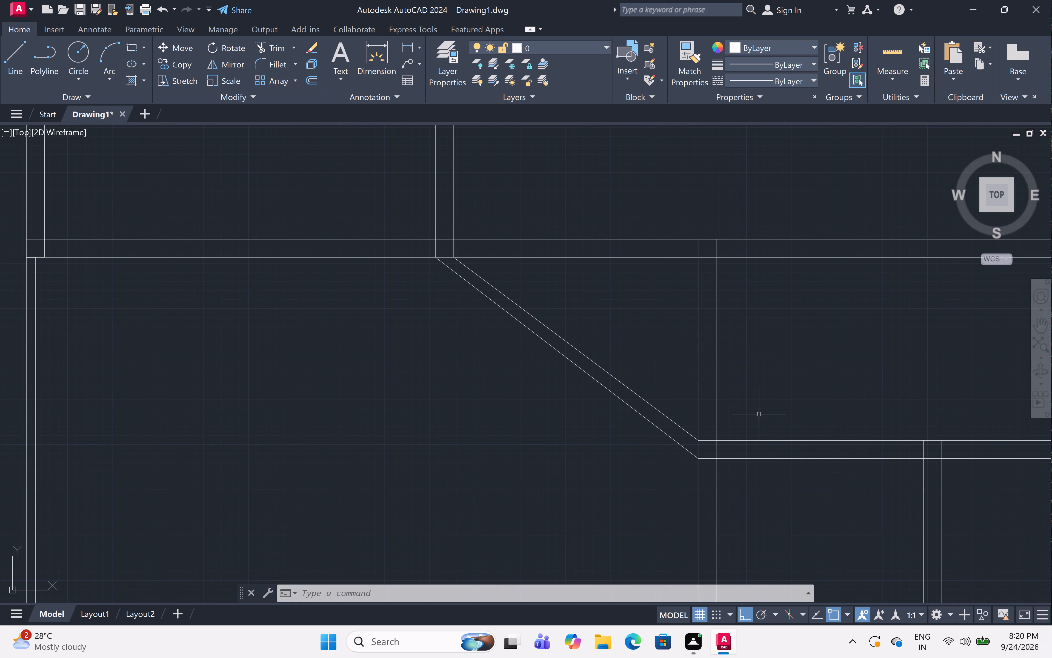
pyautogui.moveTo(817, 391); pyautogui.dragTo(811, 406, button='middle')
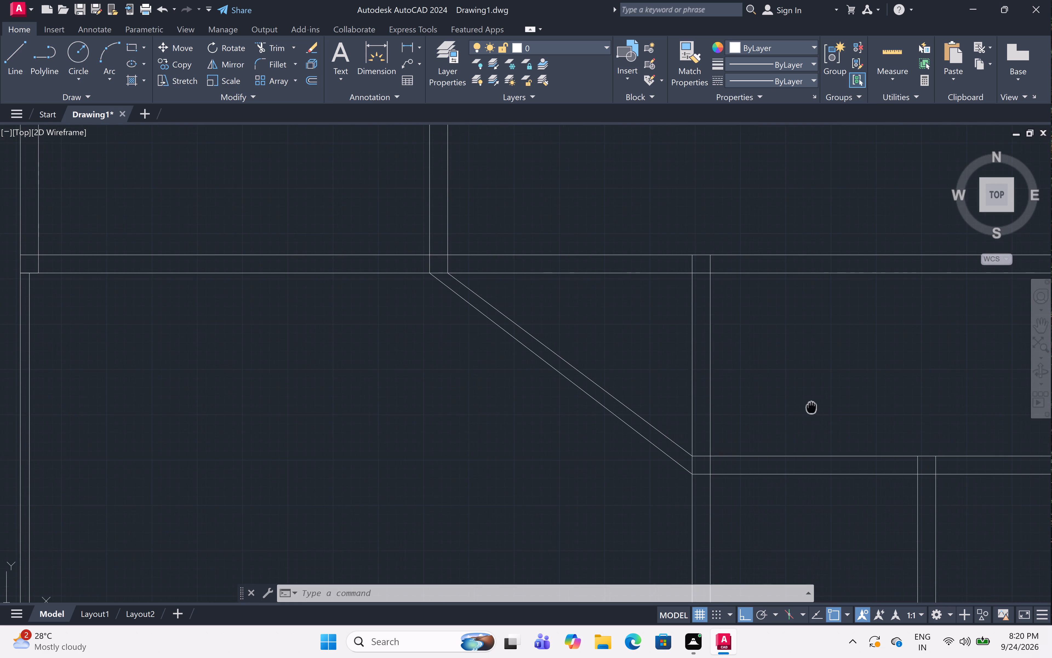
pyautogui.moveTo(811, 406); pyautogui.dragTo(808, 387, button='middle')
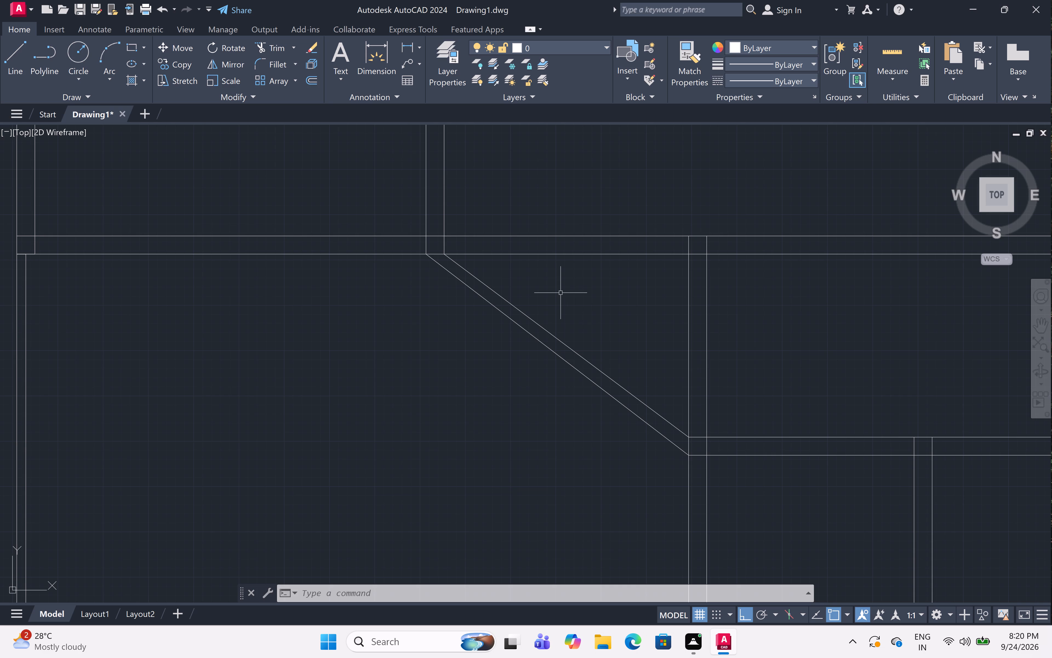
pyautogui.hotkey('ctrl', 'z')
pyautogui.scroll(-3, 561, 293)
pyautogui.scroll(-4, 659, 287)
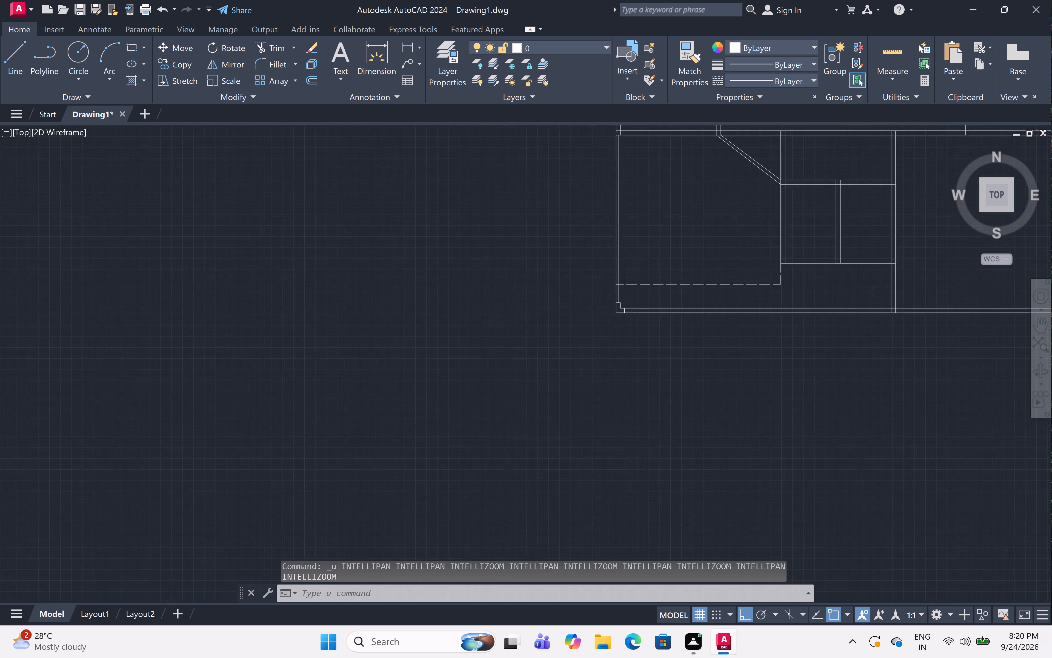
# Remove both lines of the diagonal wall with a Trim fence crossing them.
pyautogui.scroll(4, 753, 171)
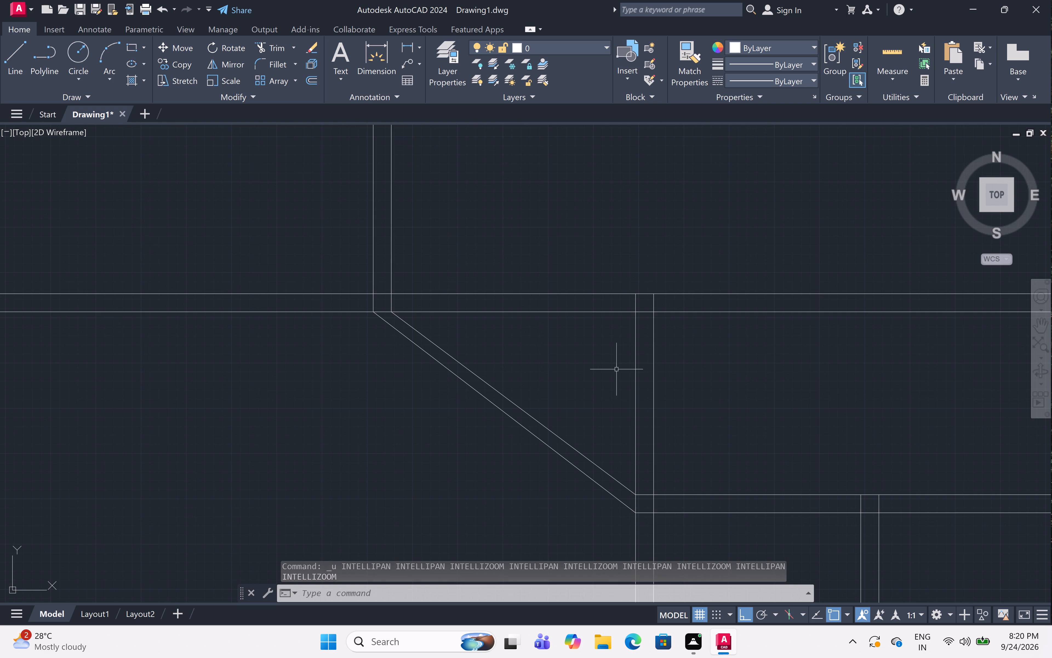
pyautogui.press('t')
pyautogui.press('r')
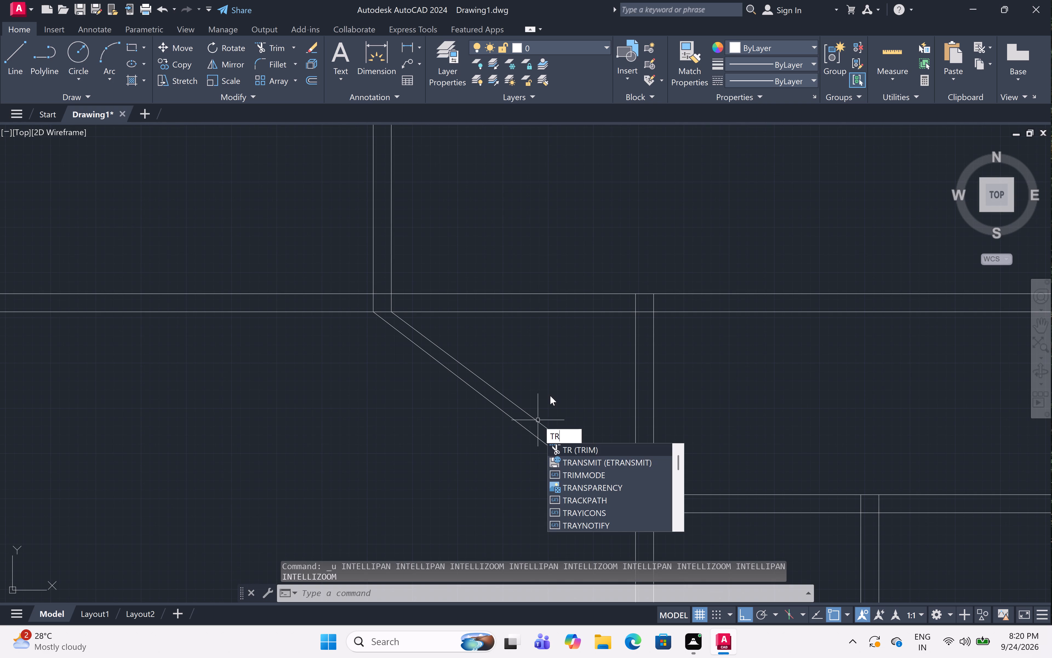
pyautogui.press('space')
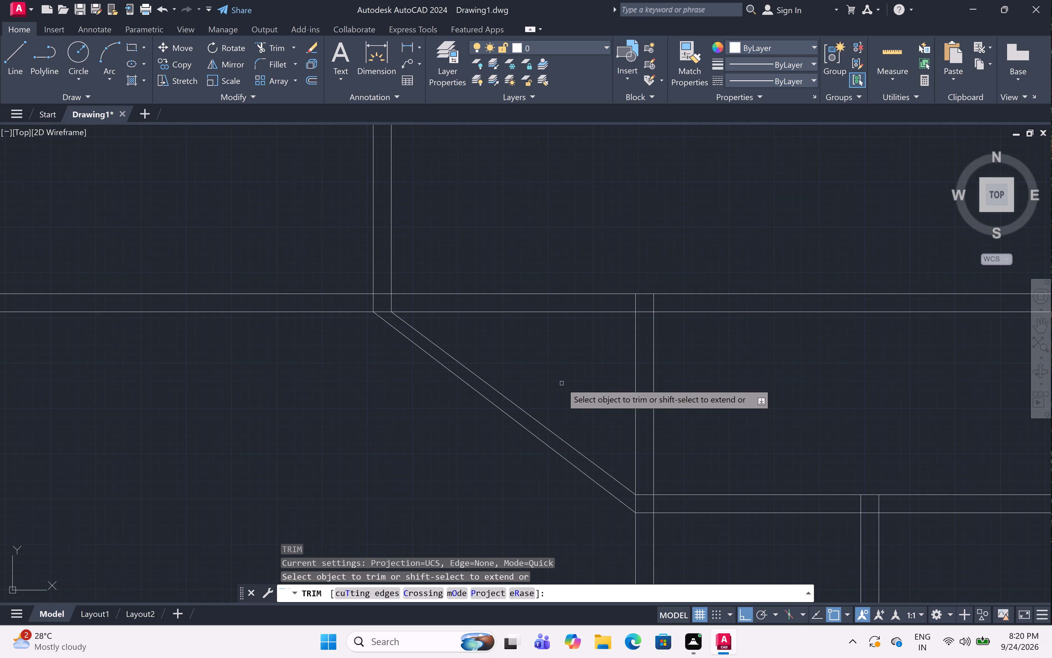
pyautogui.click(558, 387)
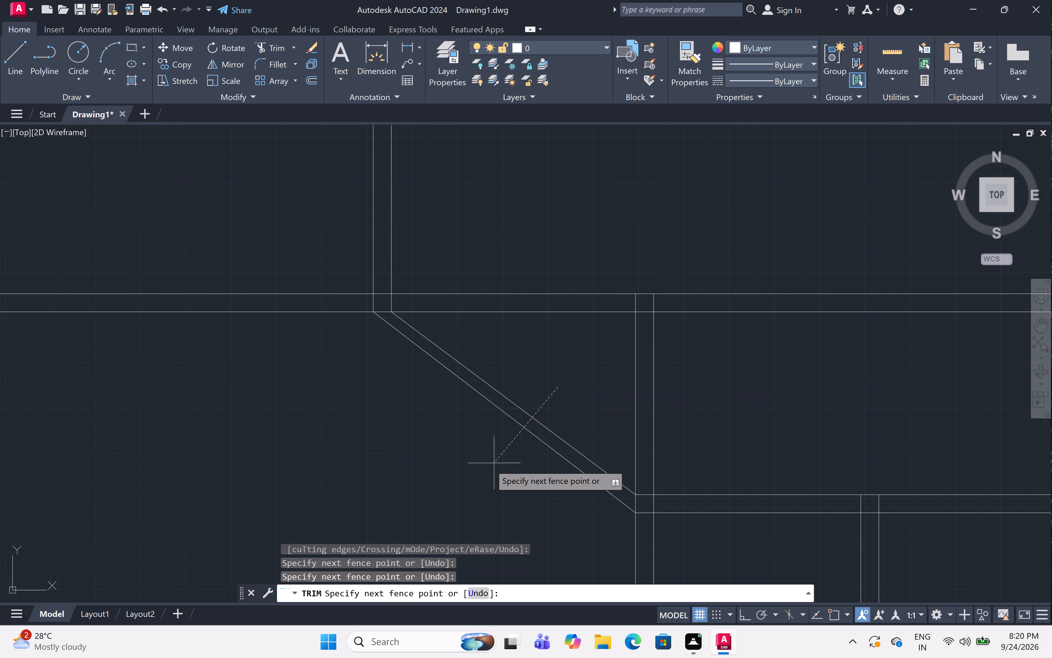
pyautogui.click(488, 465)
pyautogui.press('Escape')
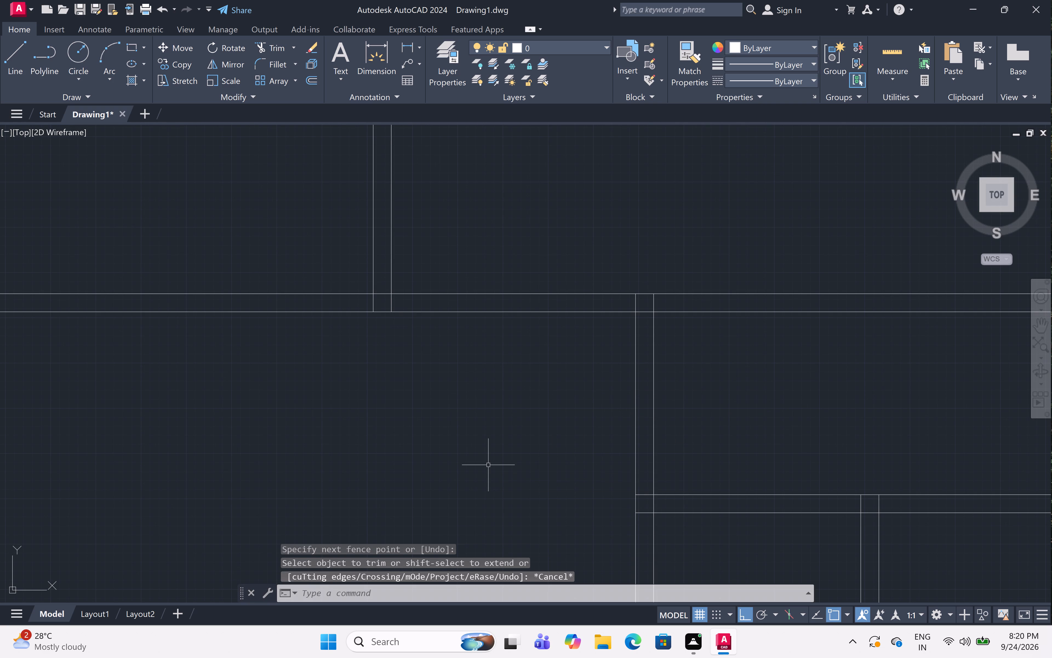
# Draw a diagonal line from the lower left corner of the small rooms' upper wall to the left base corner of the third row's left partition.
pyautogui.write('l')
pyautogui.press('space')
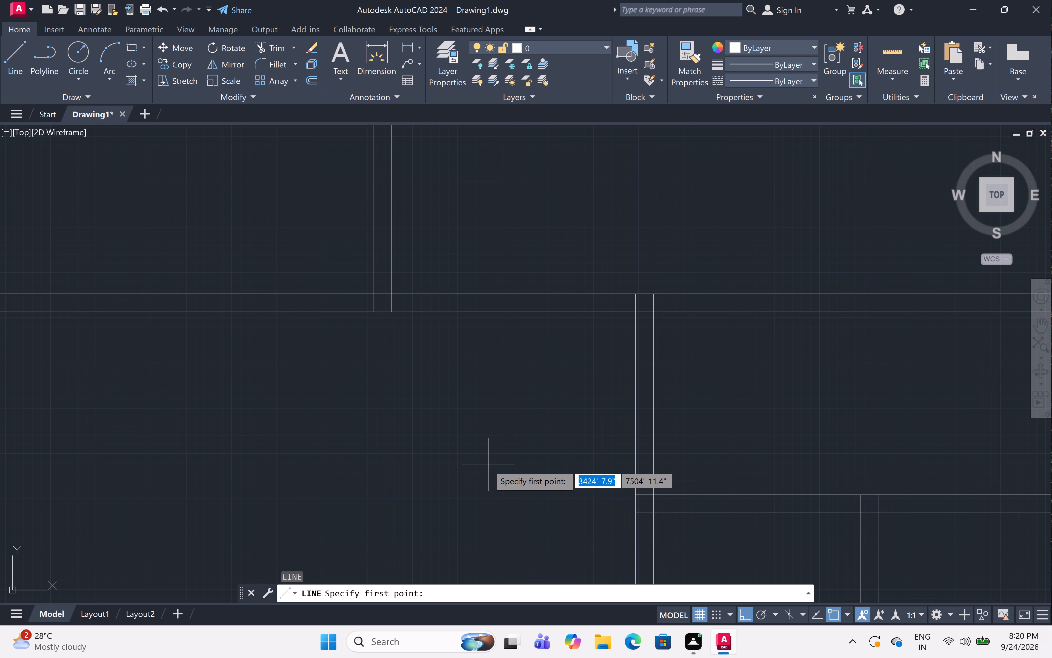
pyautogui.click(634, 512)
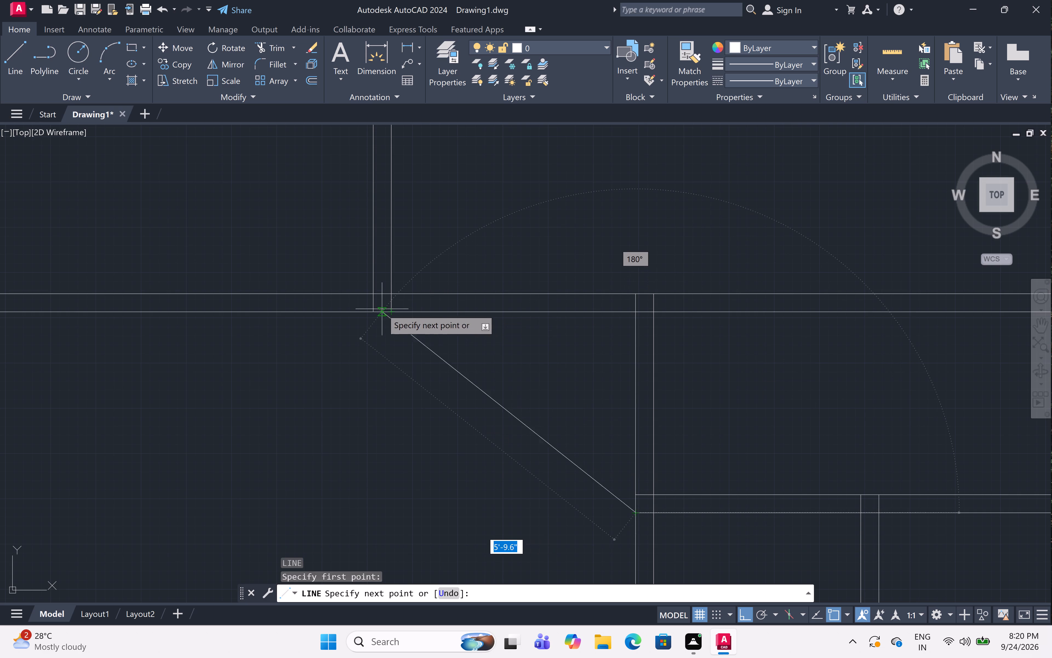
pyautogui.click(375, 310)
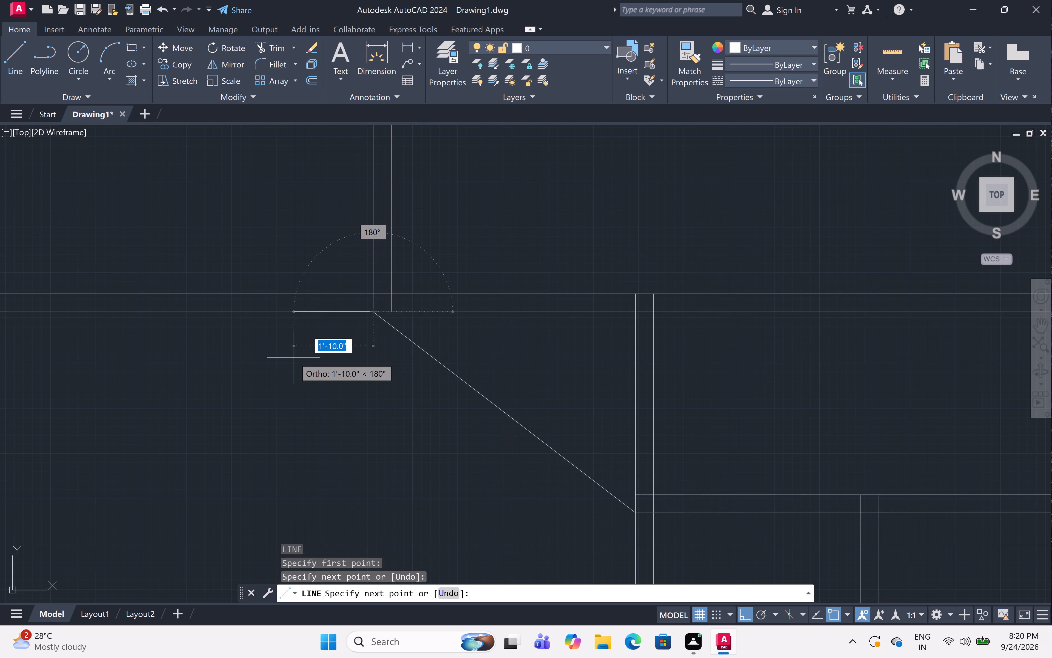
pyautogui.press('space')
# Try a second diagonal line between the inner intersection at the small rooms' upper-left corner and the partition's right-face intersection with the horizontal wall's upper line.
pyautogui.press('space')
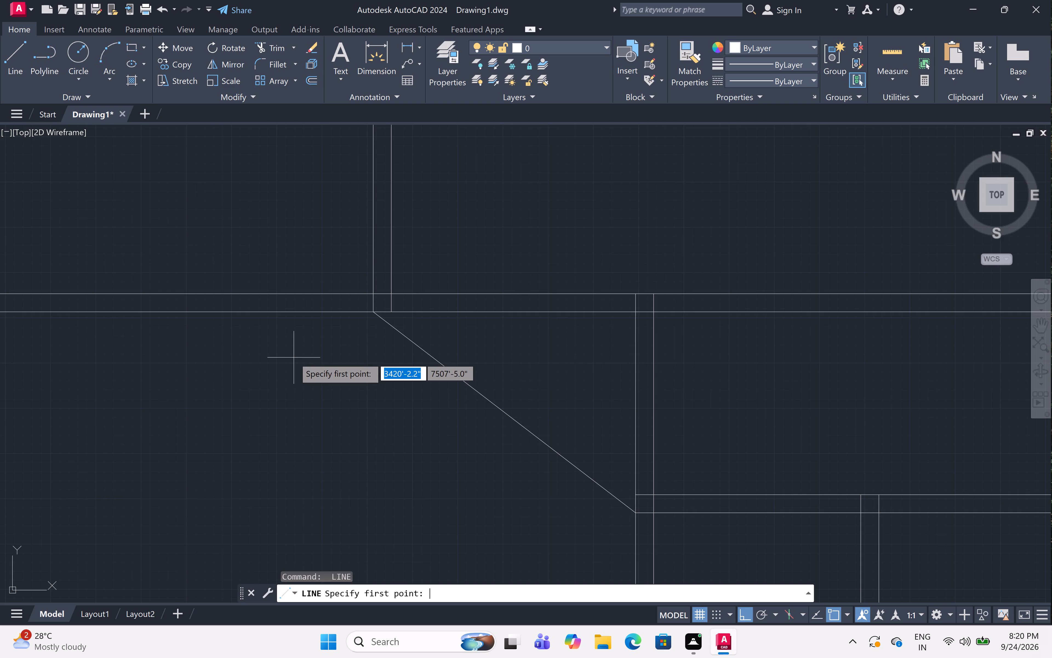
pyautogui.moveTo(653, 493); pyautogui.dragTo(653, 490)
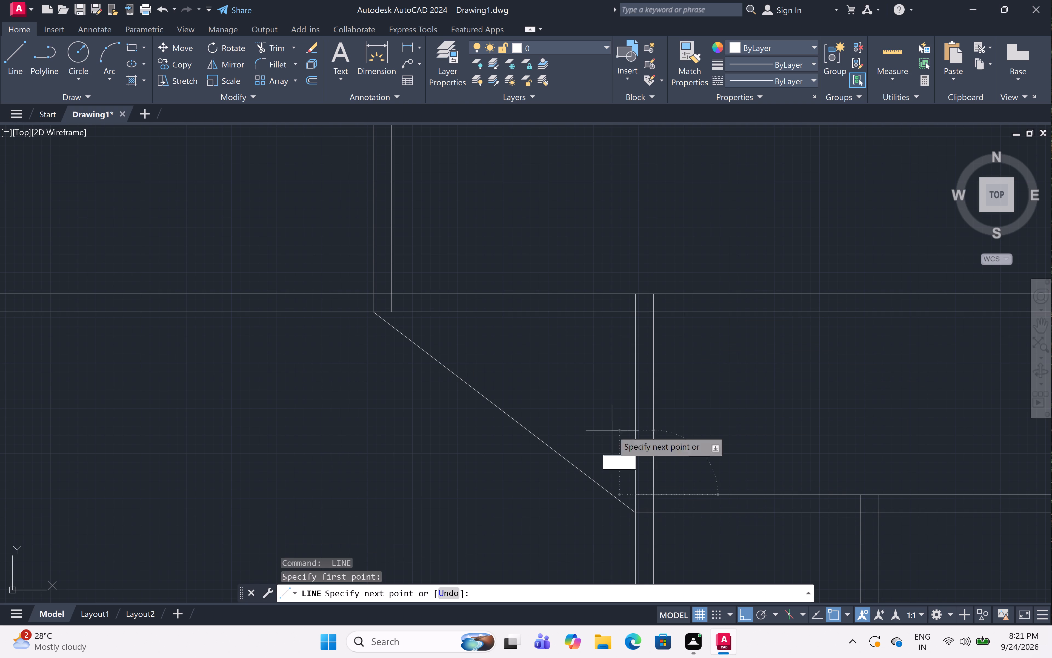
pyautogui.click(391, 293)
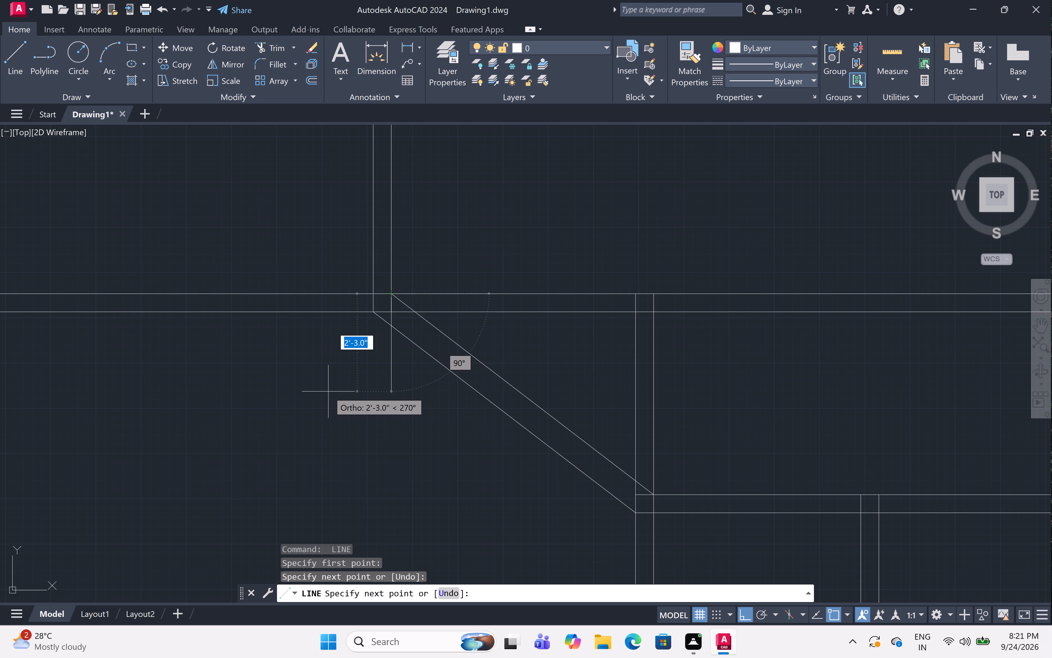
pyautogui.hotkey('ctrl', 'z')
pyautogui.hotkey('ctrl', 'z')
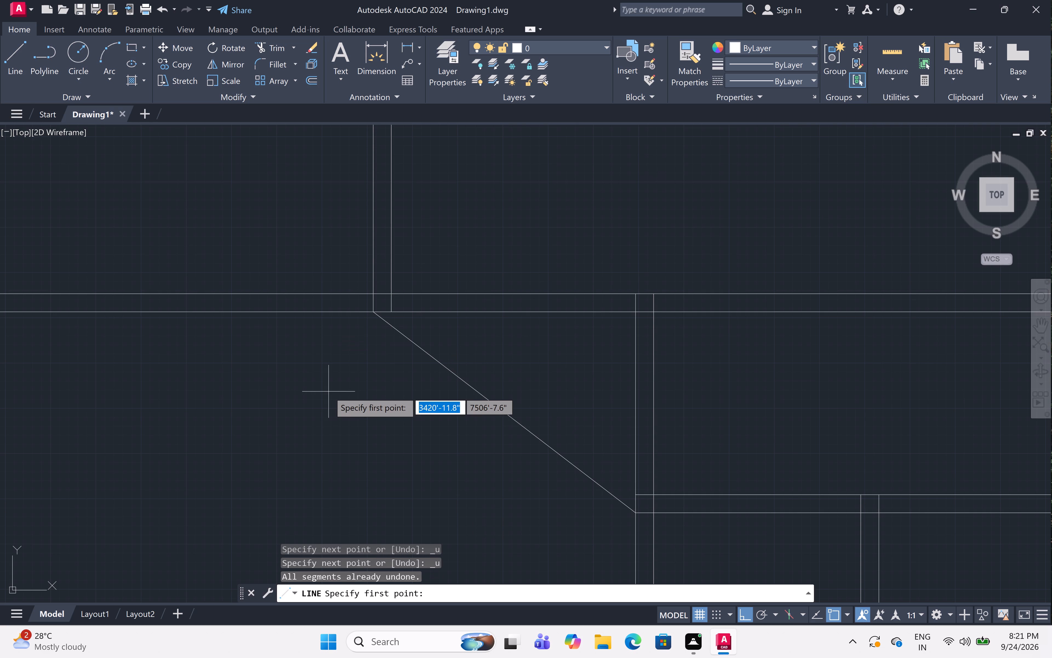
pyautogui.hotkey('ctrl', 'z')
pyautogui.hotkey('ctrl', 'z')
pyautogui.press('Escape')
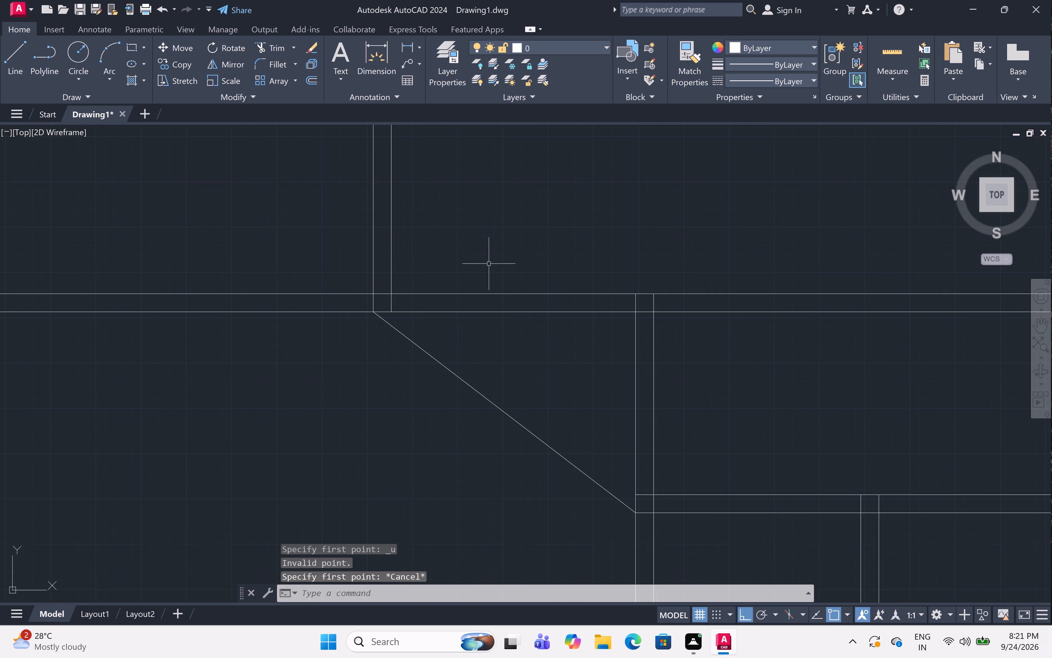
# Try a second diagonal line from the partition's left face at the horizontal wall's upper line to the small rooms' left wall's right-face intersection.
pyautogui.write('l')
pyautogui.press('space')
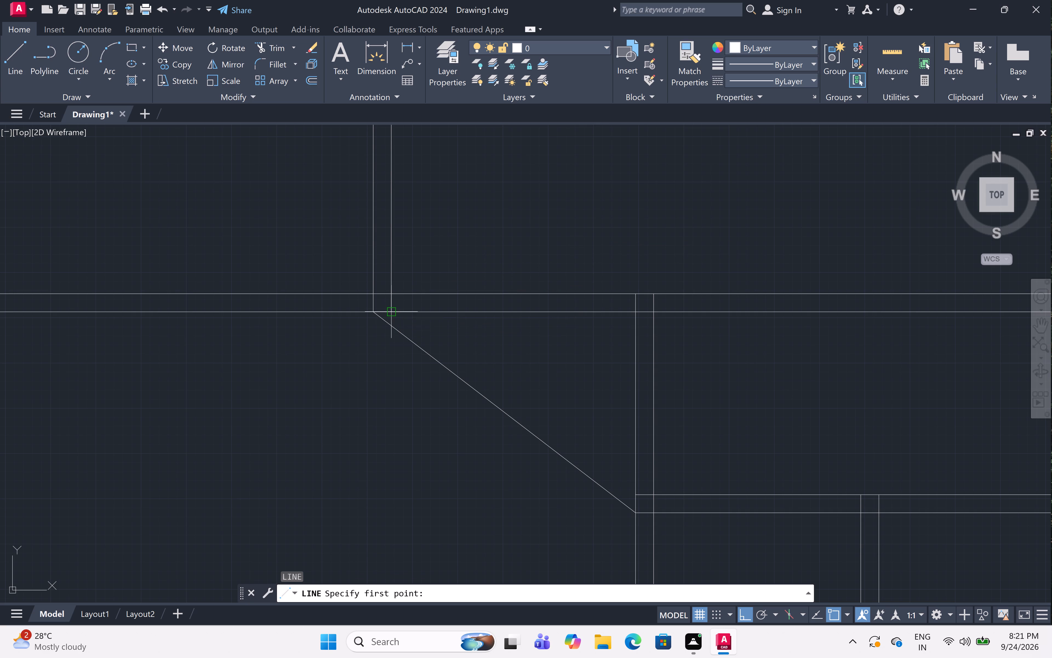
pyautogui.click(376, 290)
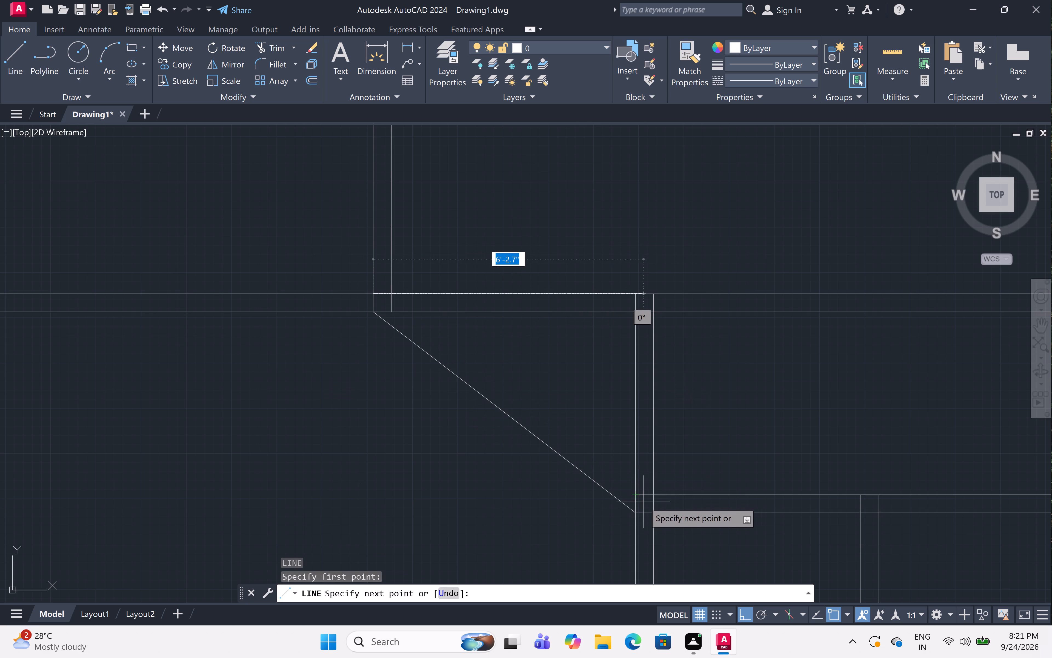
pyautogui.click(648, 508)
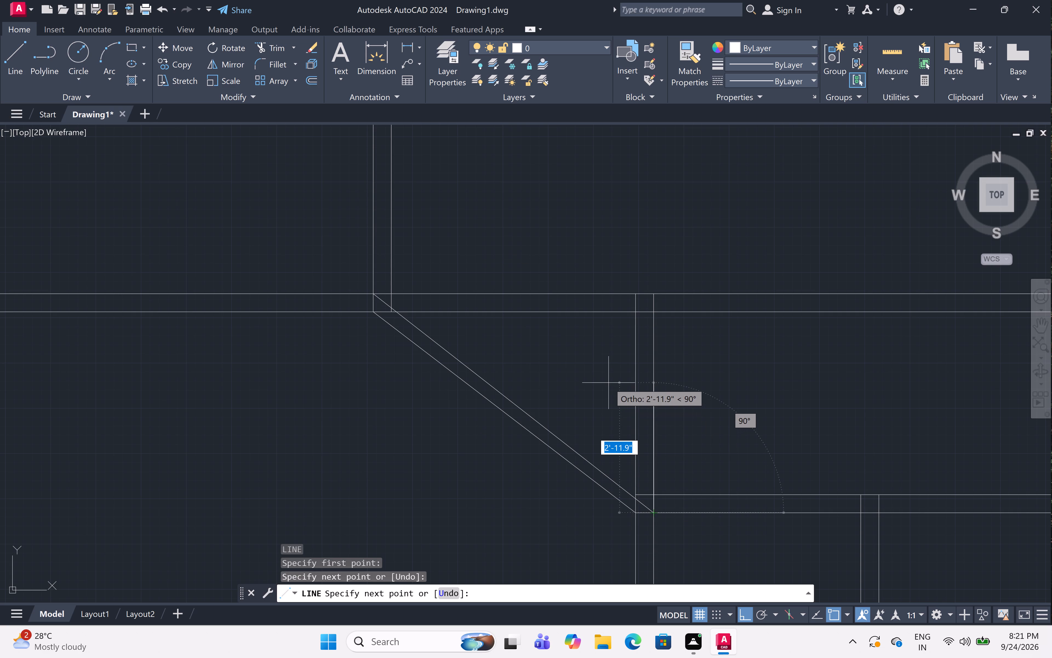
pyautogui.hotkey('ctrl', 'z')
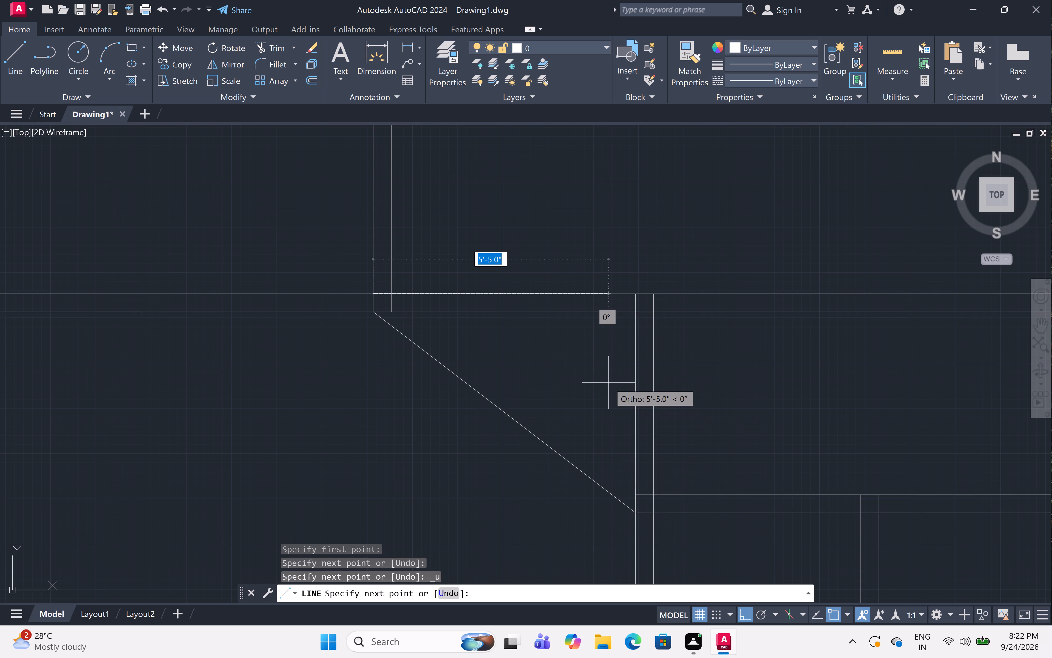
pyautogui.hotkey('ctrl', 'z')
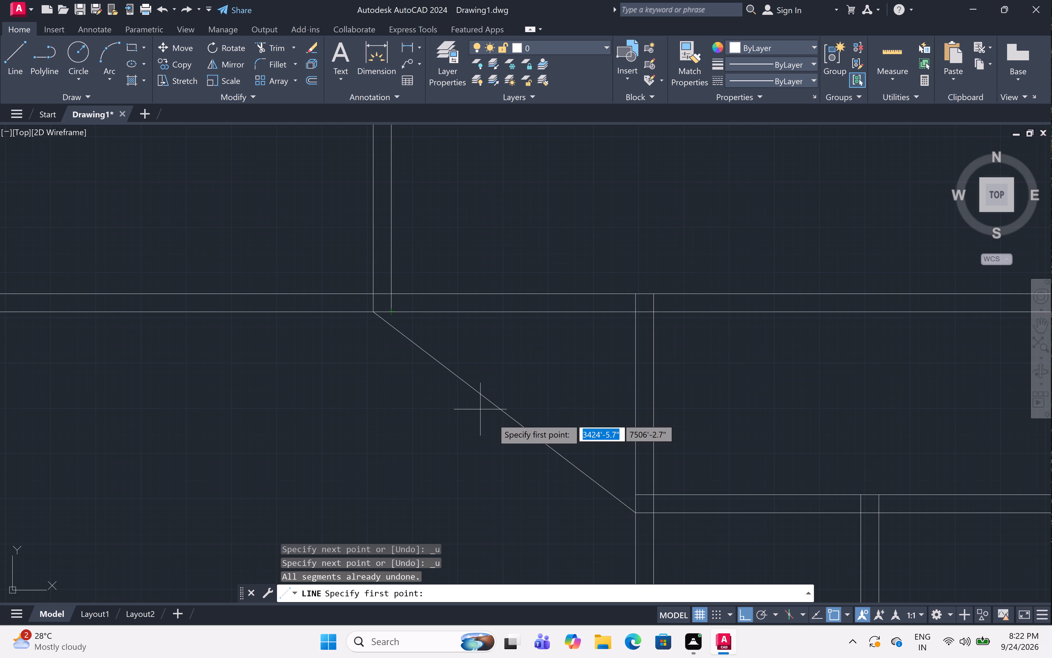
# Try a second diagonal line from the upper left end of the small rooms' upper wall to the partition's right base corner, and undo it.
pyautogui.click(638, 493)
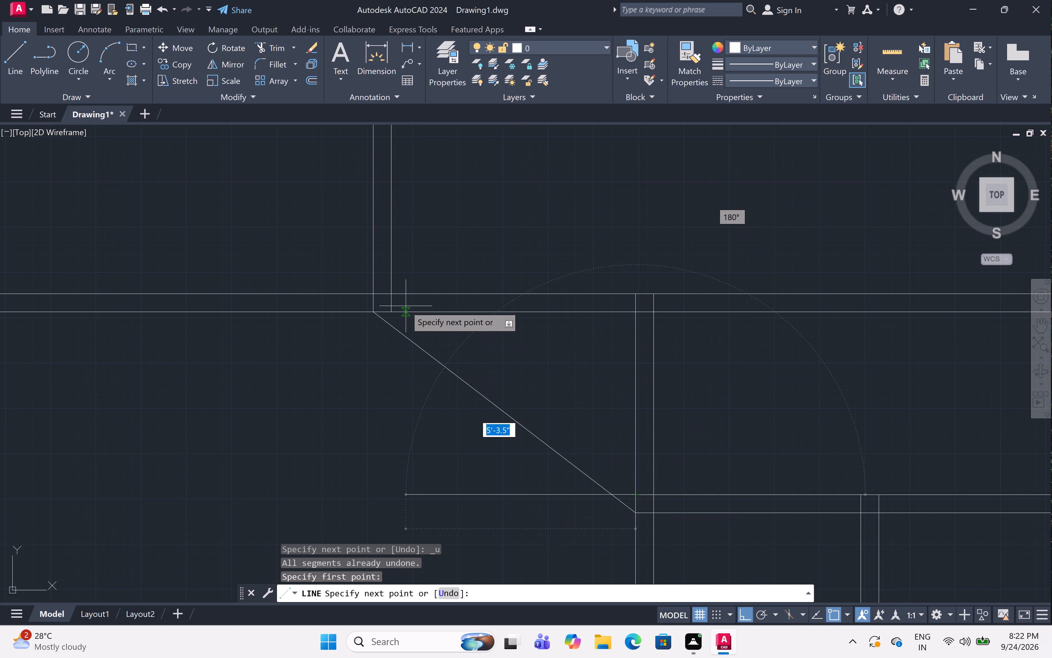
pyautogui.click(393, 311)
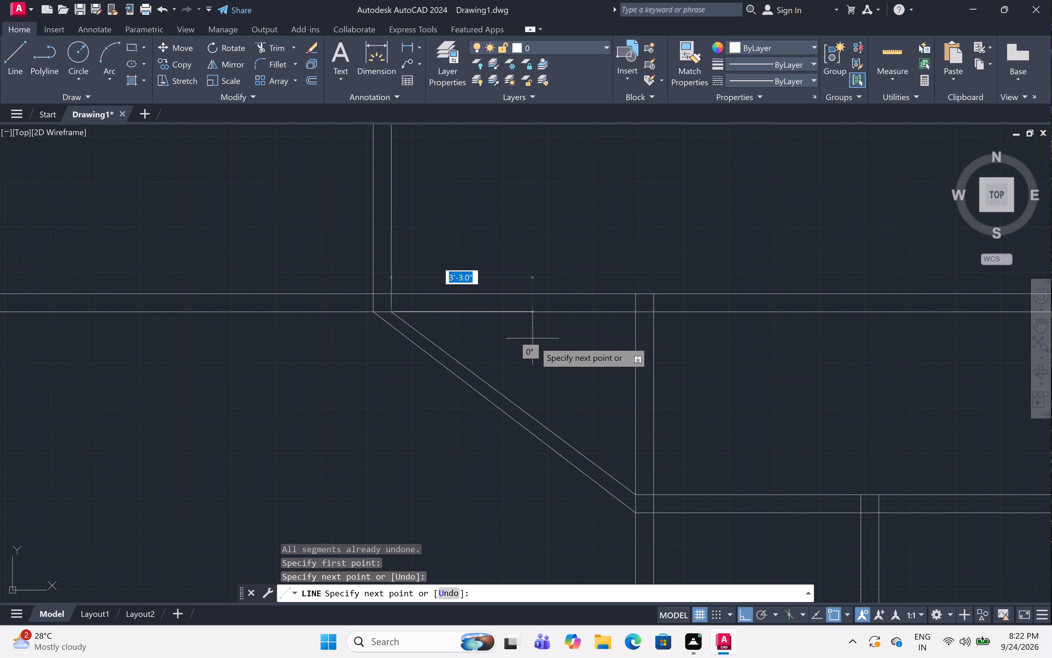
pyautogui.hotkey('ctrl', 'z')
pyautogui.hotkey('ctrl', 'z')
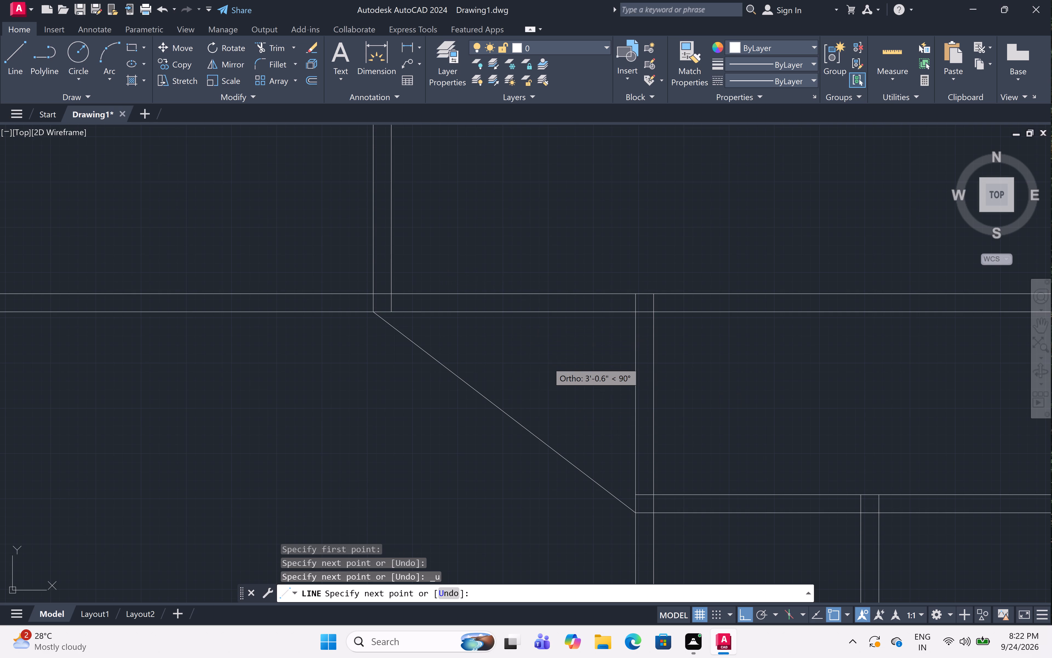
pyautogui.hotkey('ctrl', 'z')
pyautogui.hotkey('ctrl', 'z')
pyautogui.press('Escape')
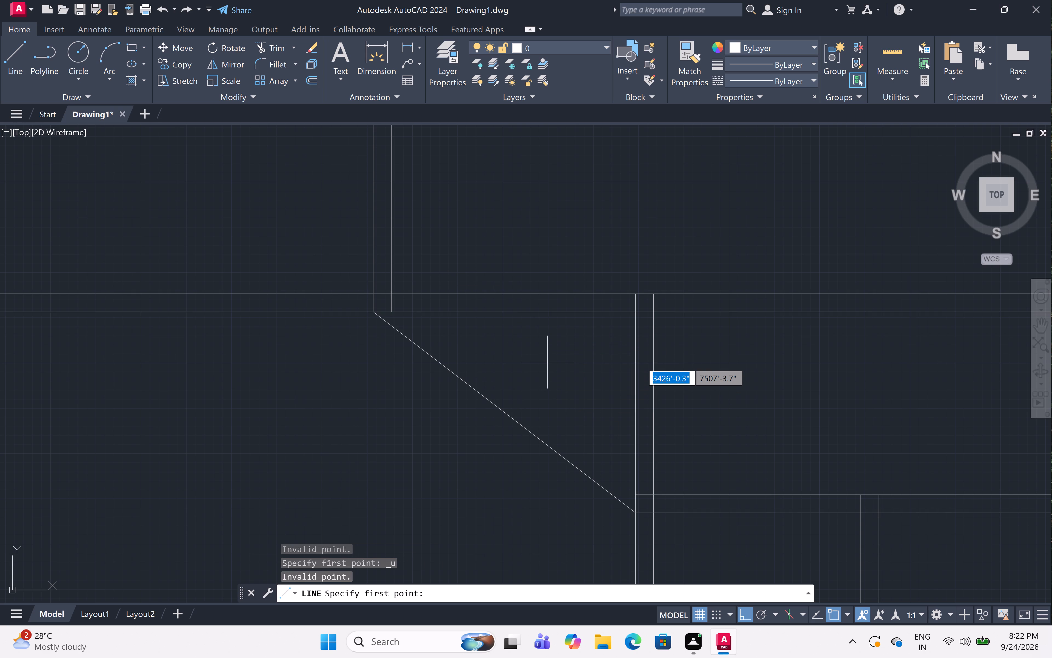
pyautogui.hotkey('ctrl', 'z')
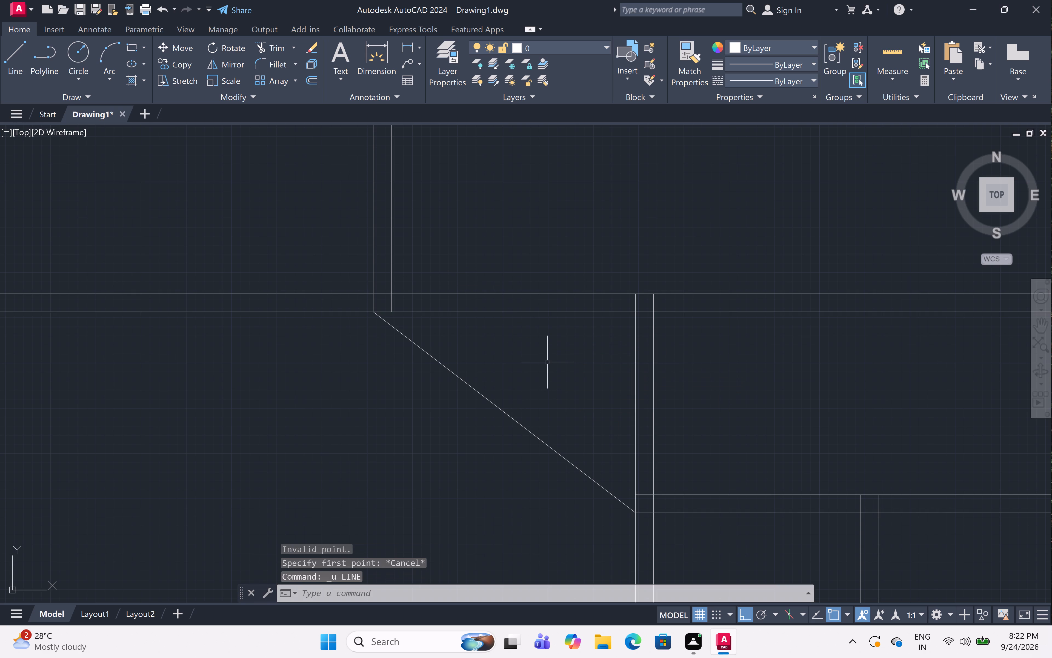
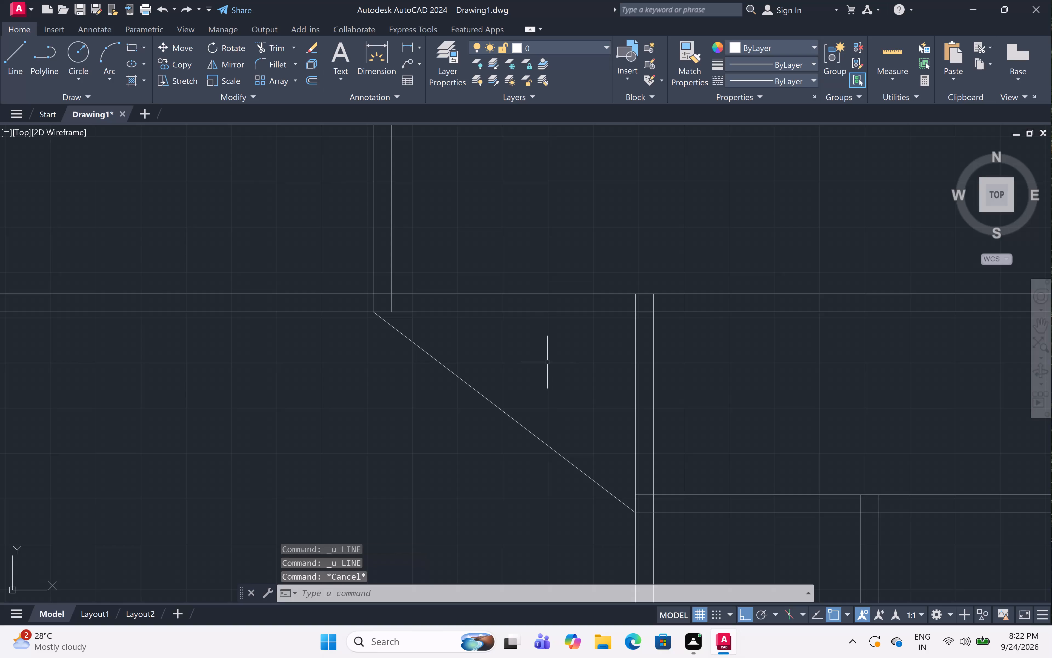
# Undo the remaining diagonal line between the third row's left partition and the small rooms' upper-left corner.
pyautogui.hotkey('ctrl', 'z')
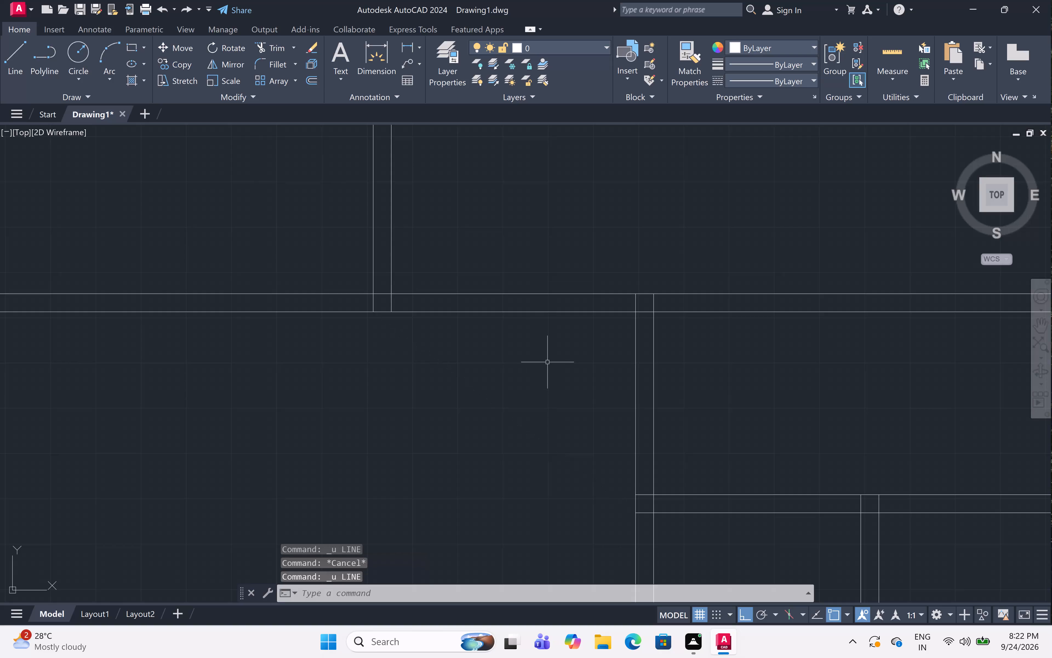
# Examine the whole floor plan's wall layout and the wall junction at the base of the partition between the two small rooms.
pyautogui.scroll(-3, 587, 357)
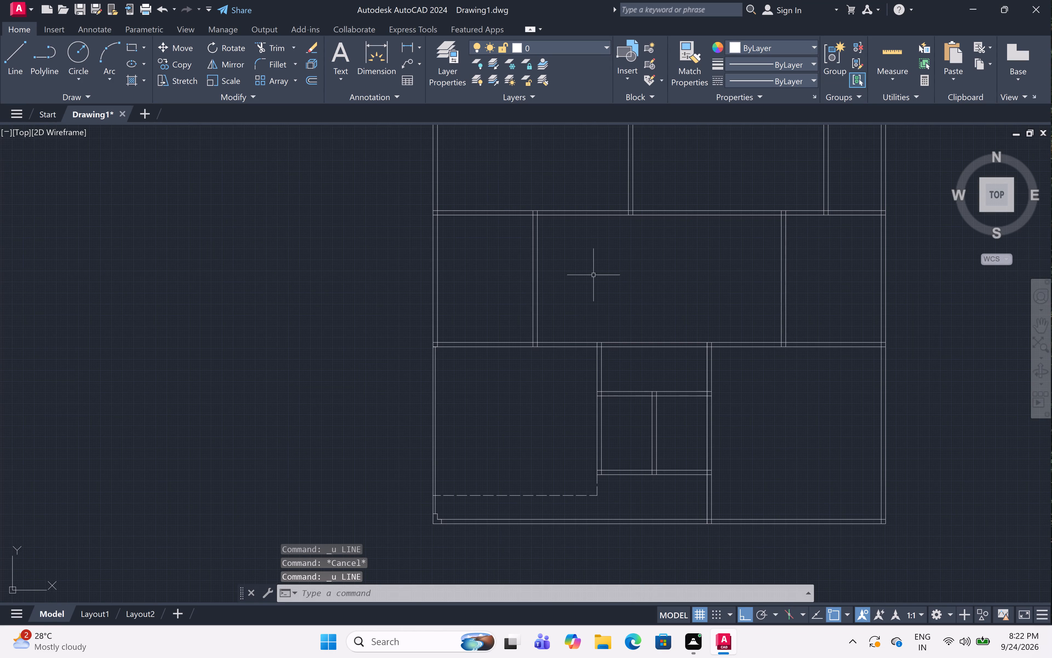
pyautogui.moveTo(594, 255); pyautogui.dragTo(593, 256, button='middle')
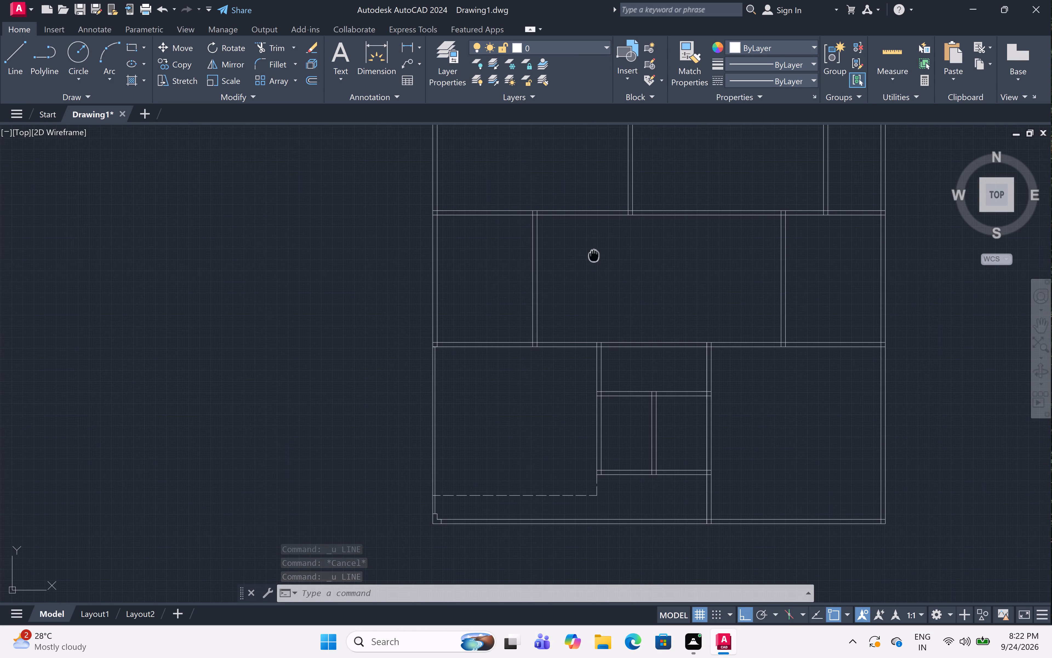
pyautogui.moveTo(593, 256); pyautogui.dragTo(556, 262, button='middle')
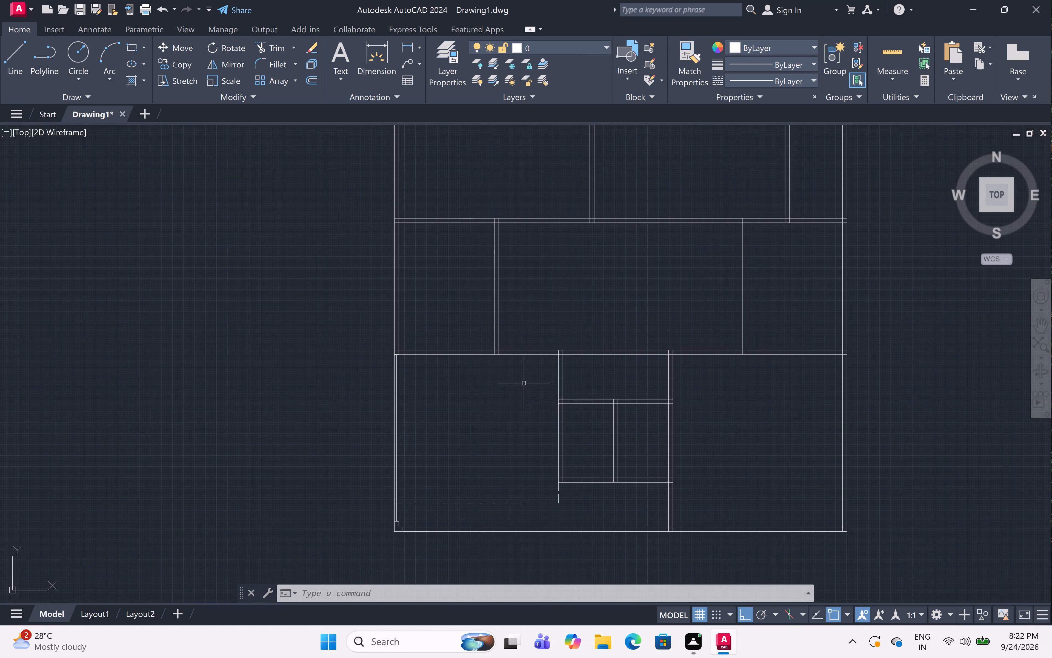
pyautogui.moveTo(586, 308); pyautogui.dragTo(454, 335, button='middle')
pyautogui.scroll(-1, 519, 291)
pyautogui.moveTo(519, 291); pyautogui.dragTo(535, 347, button='middle')
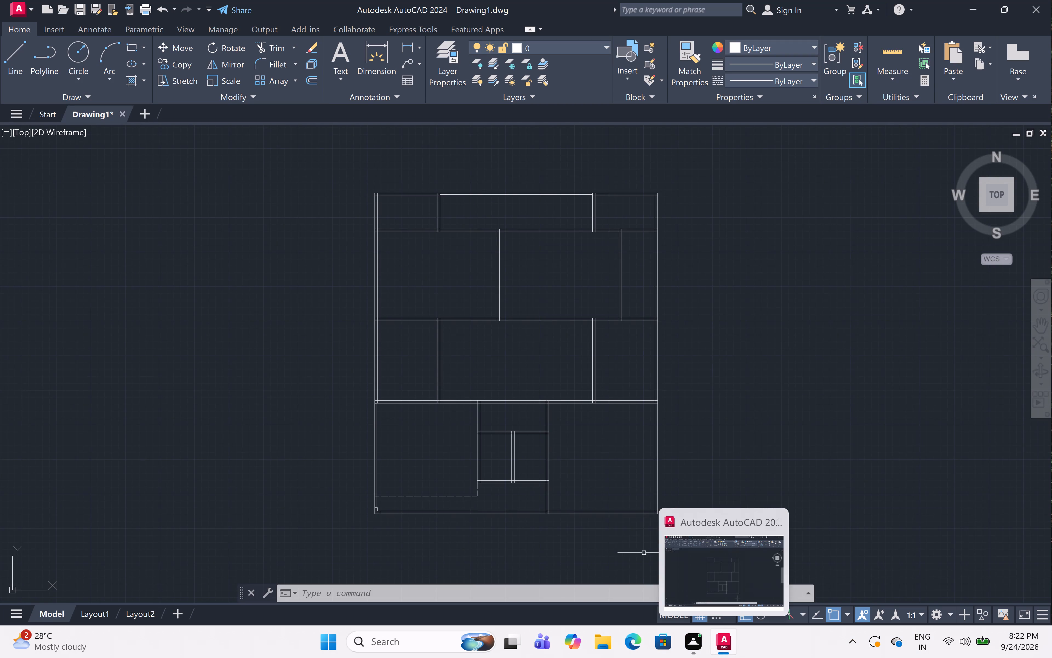
pyautogui.moveTo(641, 326); pyautogui.dragTo(687, 328, button='middle')
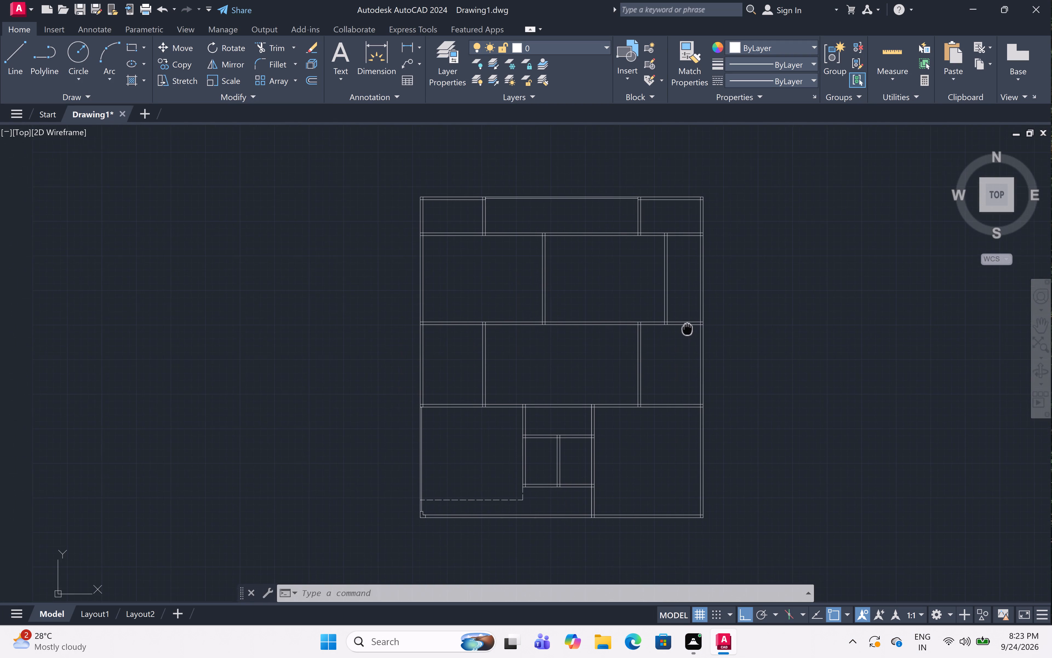
pyautogui.moveTo(687, 328); pyautogui.dragTo(688, 325, button='middle')
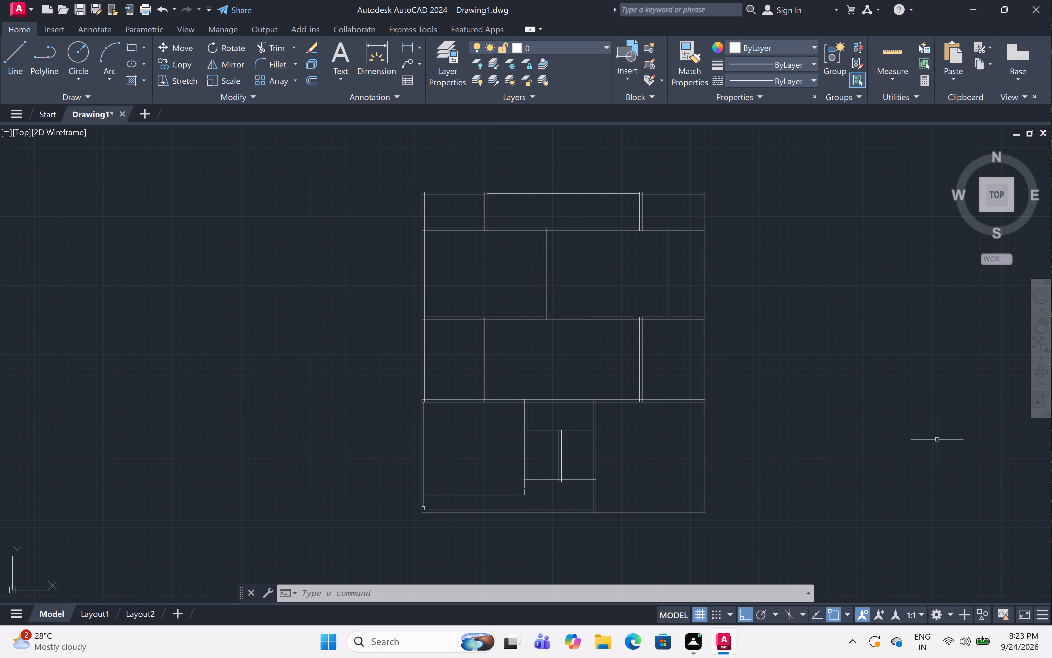
pyautogui.moveTo(660, 438); pyautogui.dragTo(697, 440, button='middle')
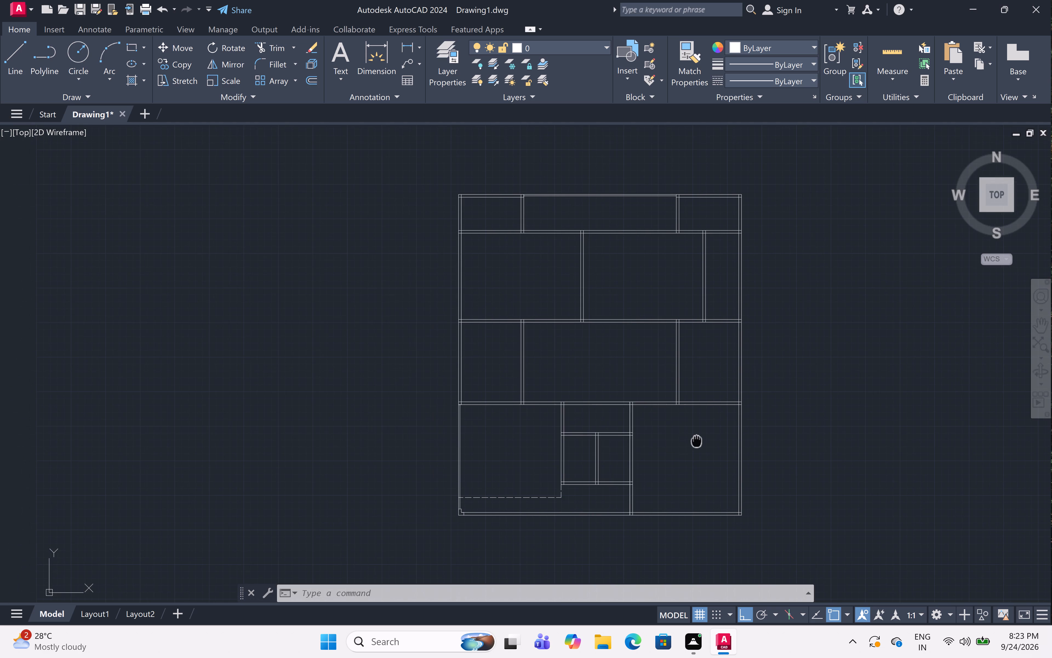
pyautogui.moveTo(697, 440); pyautogui.dragTo(698, 449, button='middle')
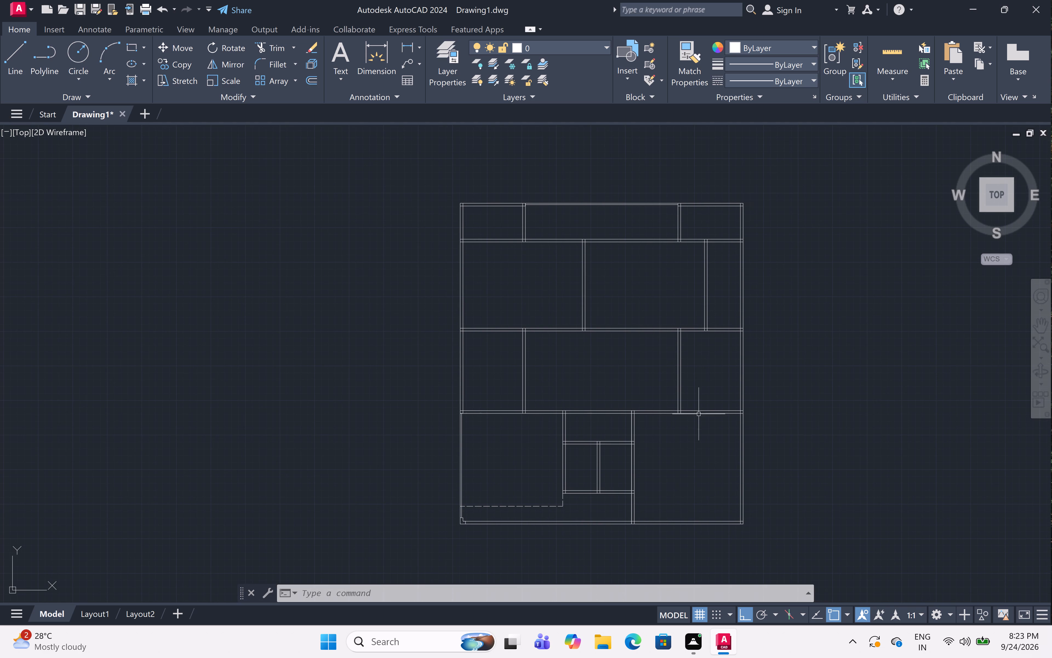
pyautogui.scroll(2, 583, 389)
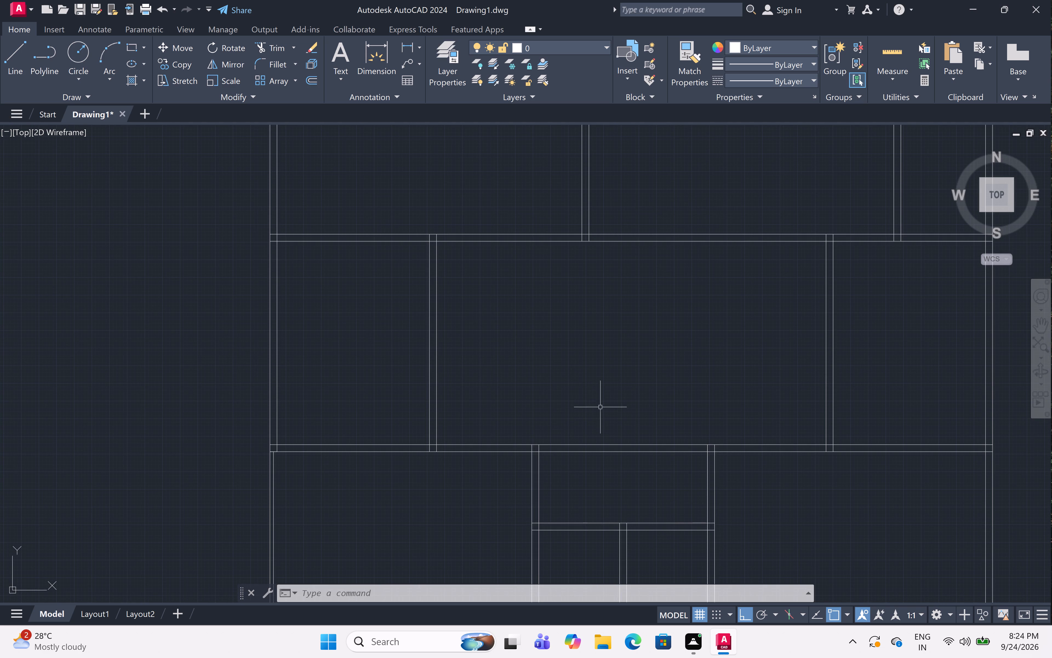
pyautogui.scroll(-1, 604, 405)
pyautogui.moveTo(604, 406); pyautogui.dragTo(606, 353, button='middle')
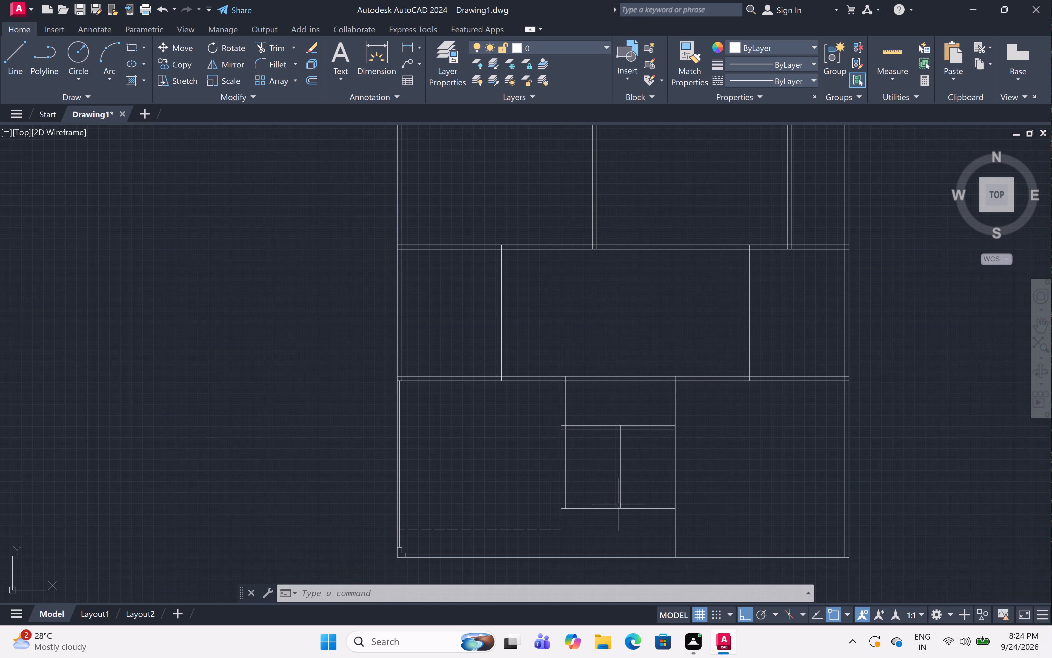
pyautogui.scroll(2, 618, 505)
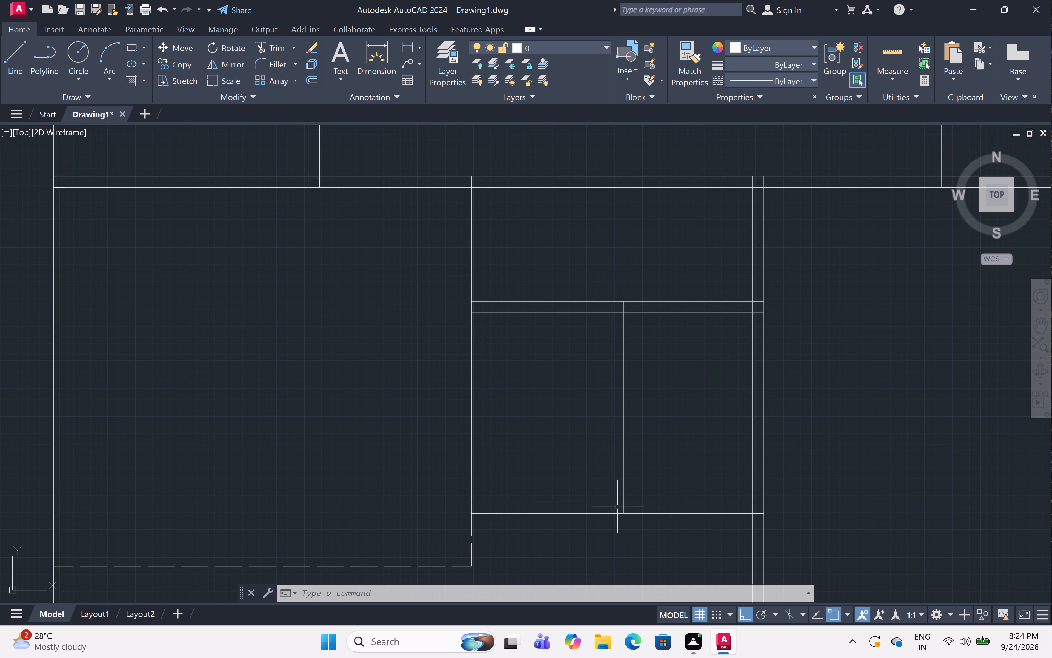
pyautogui.scroll(3, 617, 507)
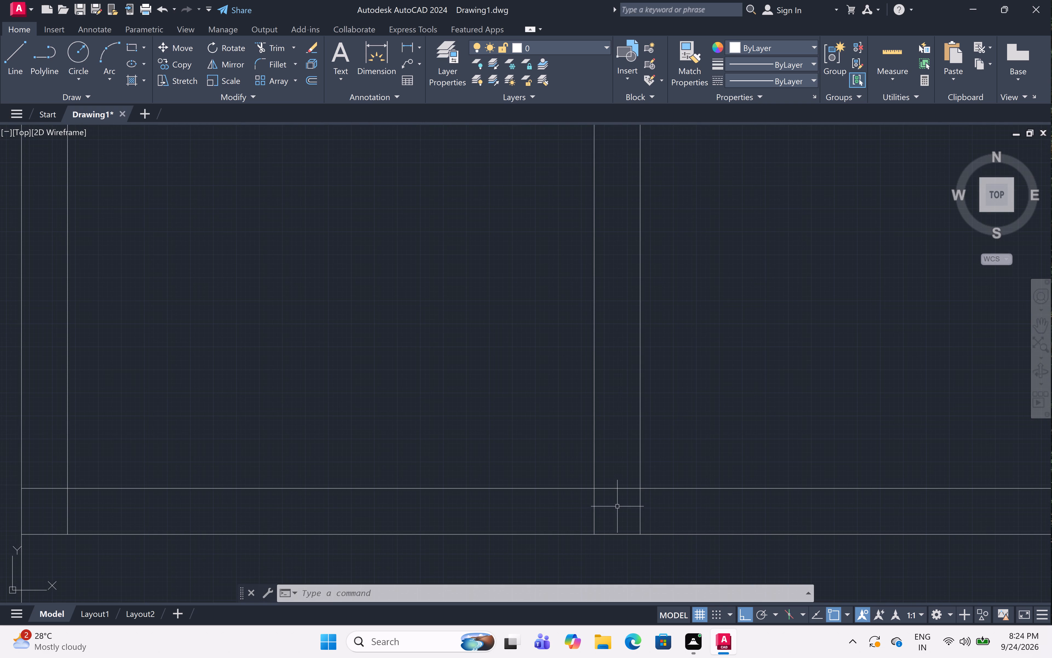
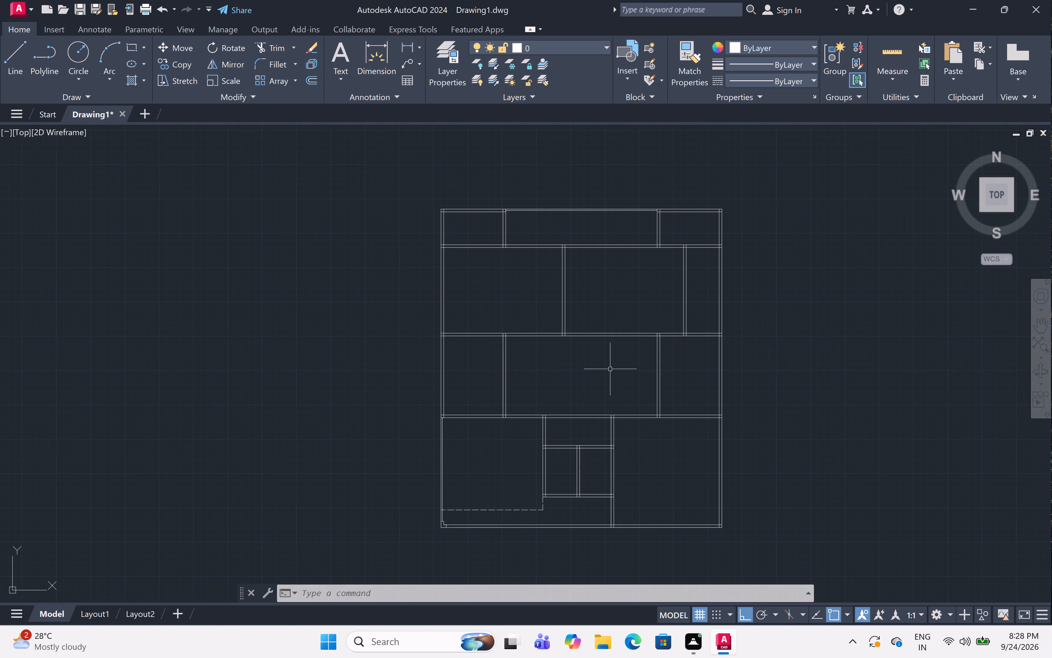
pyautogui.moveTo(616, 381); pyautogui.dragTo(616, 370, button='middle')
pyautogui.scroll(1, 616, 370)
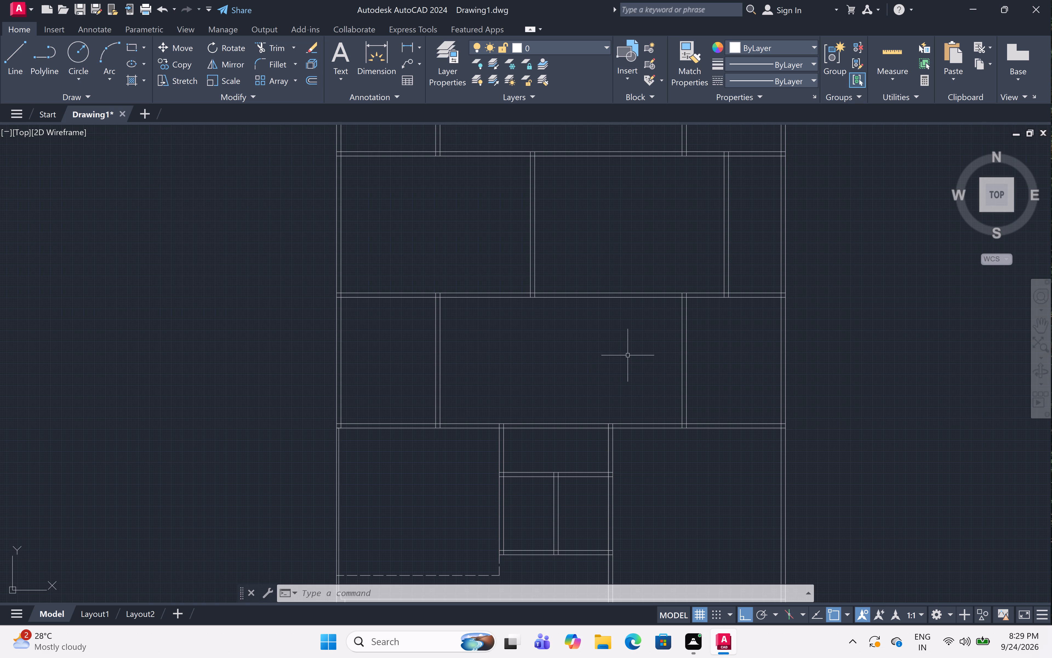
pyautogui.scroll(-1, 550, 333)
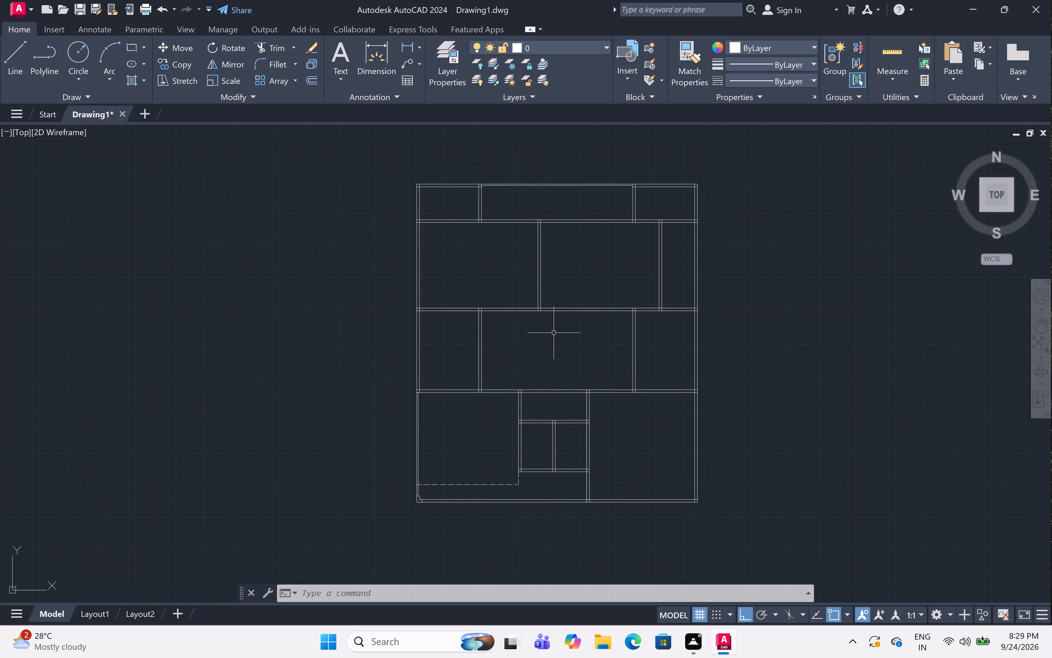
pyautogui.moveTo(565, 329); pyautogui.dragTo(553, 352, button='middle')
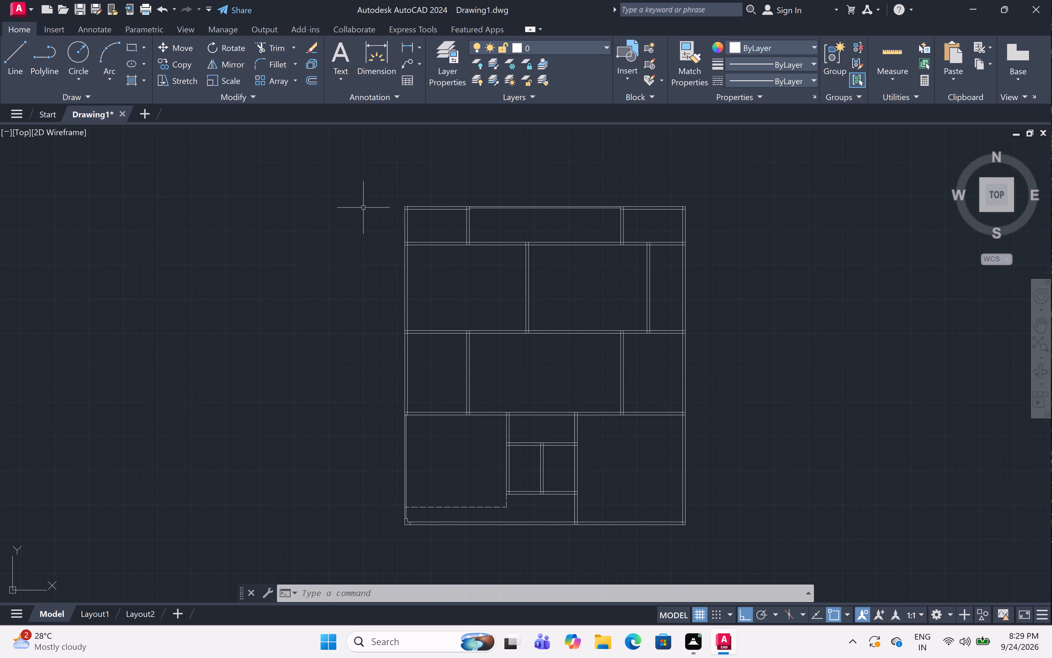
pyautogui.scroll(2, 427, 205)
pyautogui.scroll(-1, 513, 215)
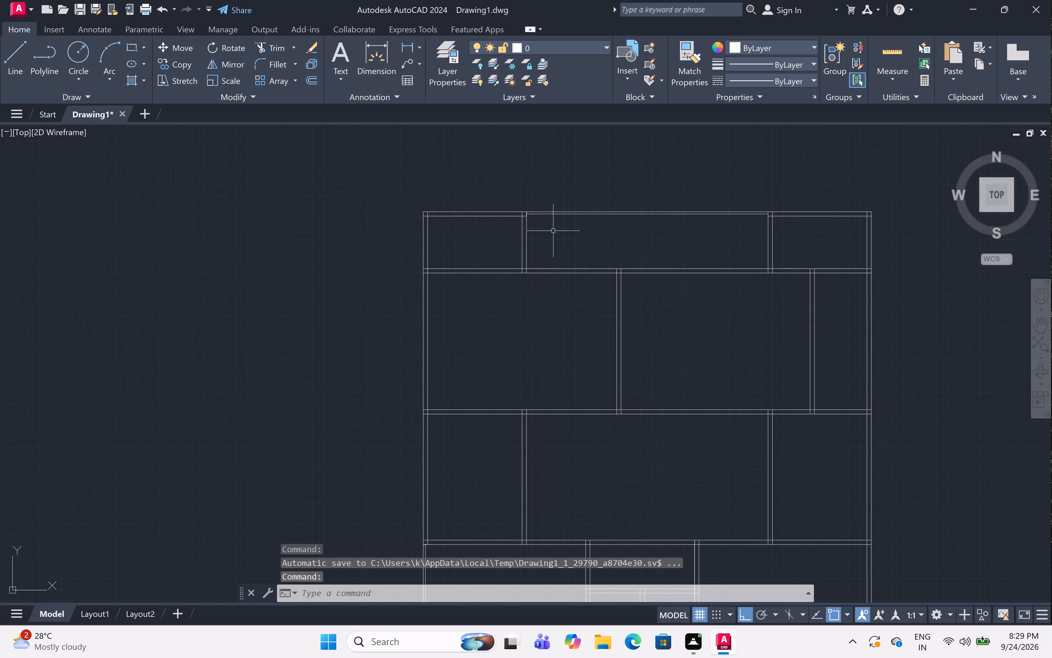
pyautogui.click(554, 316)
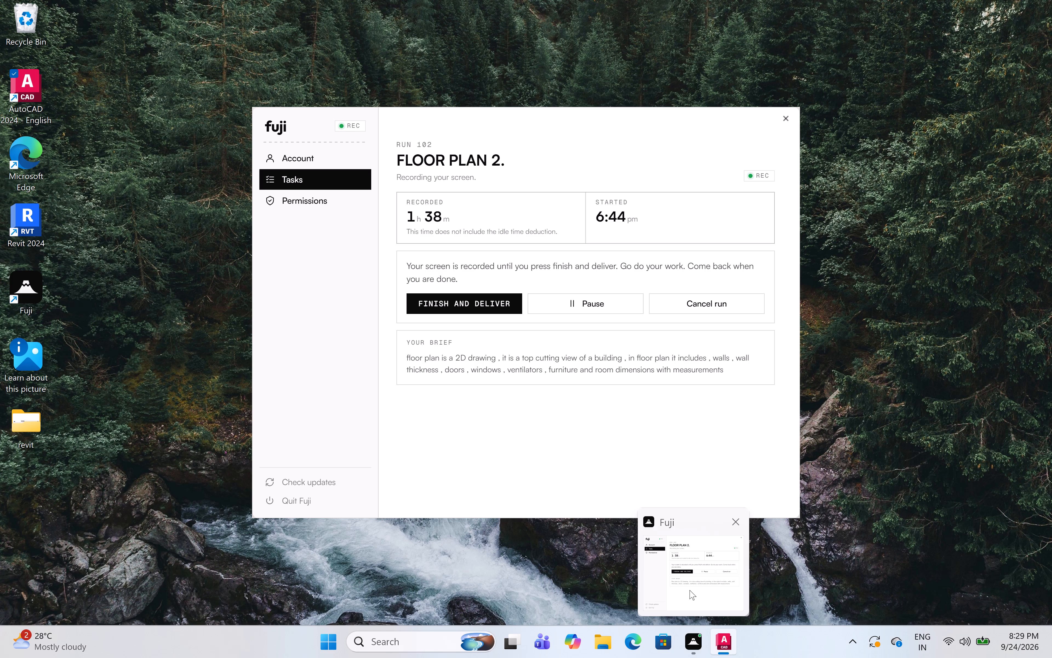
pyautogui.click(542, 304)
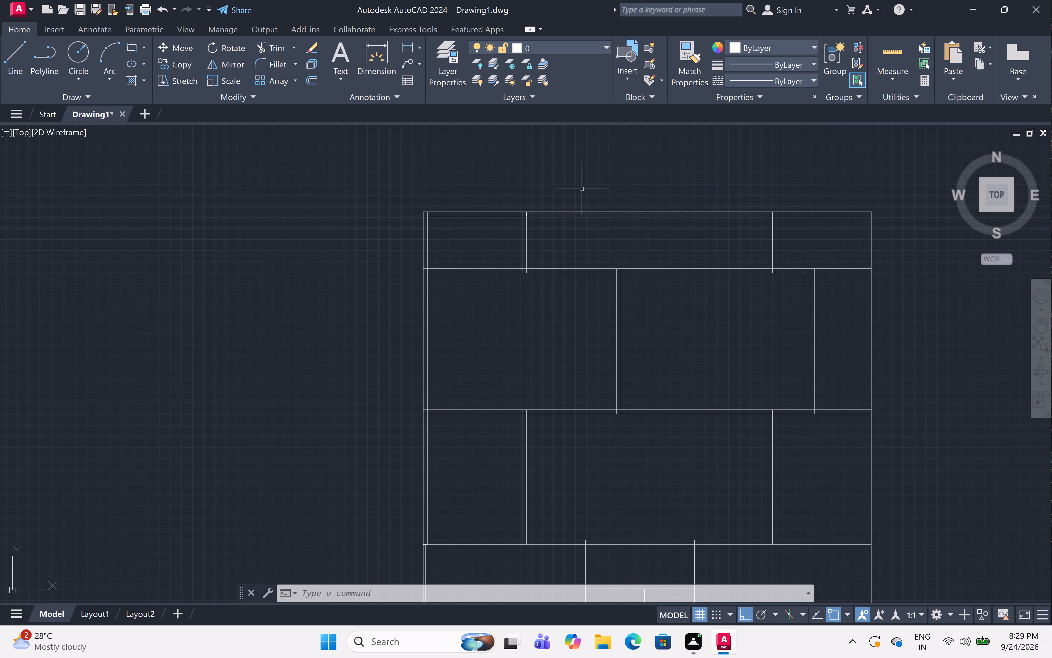
# Draw a closed 3' long opening outline with lines across the thickness of the top row's left partition.
pyautogui.scroll(4, 523, 242)
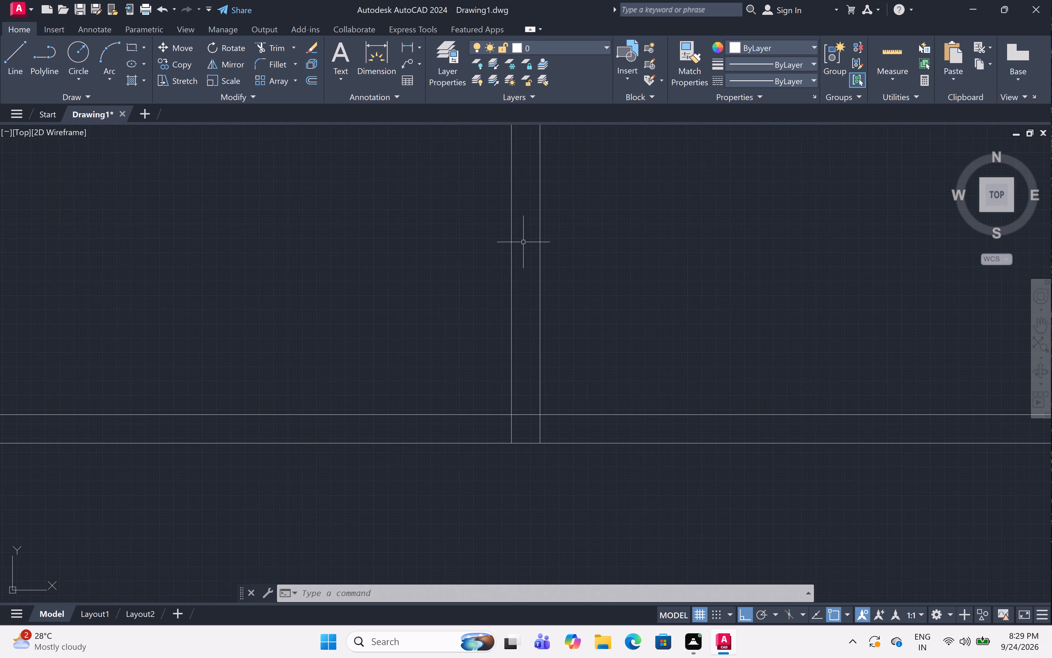
pyautogui.scroll(-2, 609, 254)
pyautogui.scroll(1, 609, 253)
pyautogui.moveTo(608, 241); pyautogui.dragTo(608, 275, button='middle')
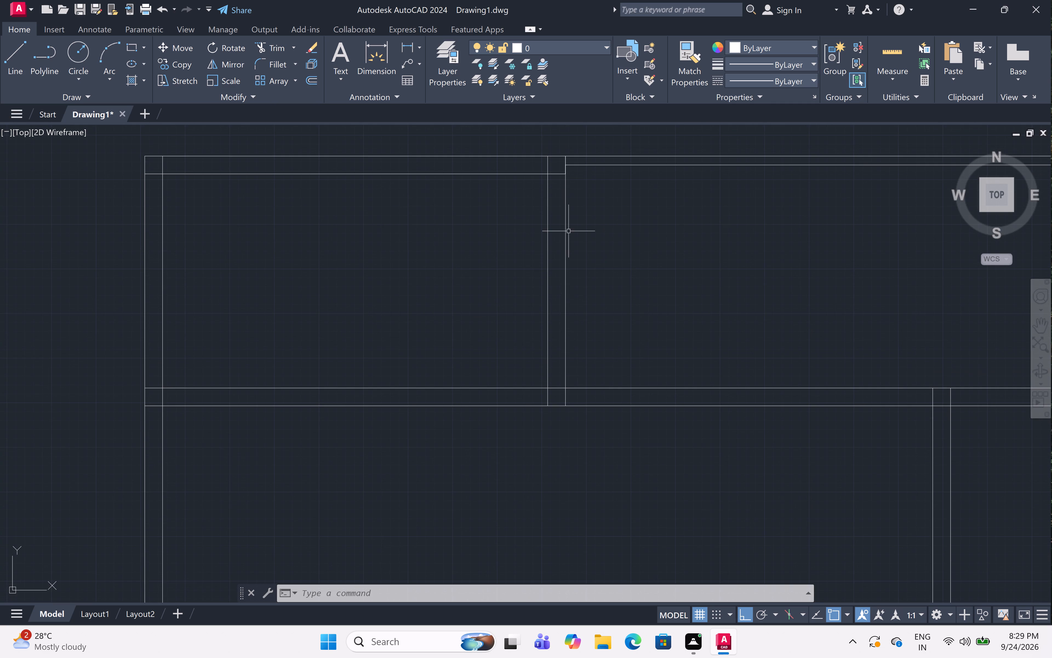
pyautogui.scroll(1, 568, 231)
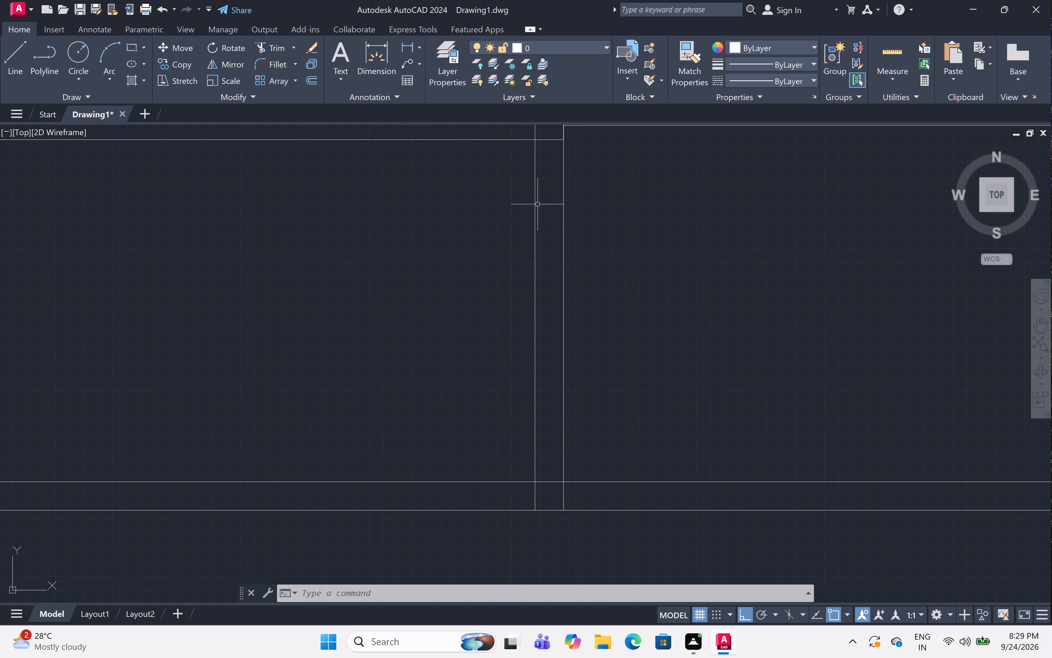
pyautogui.write('l')
pyautogui.press('space')
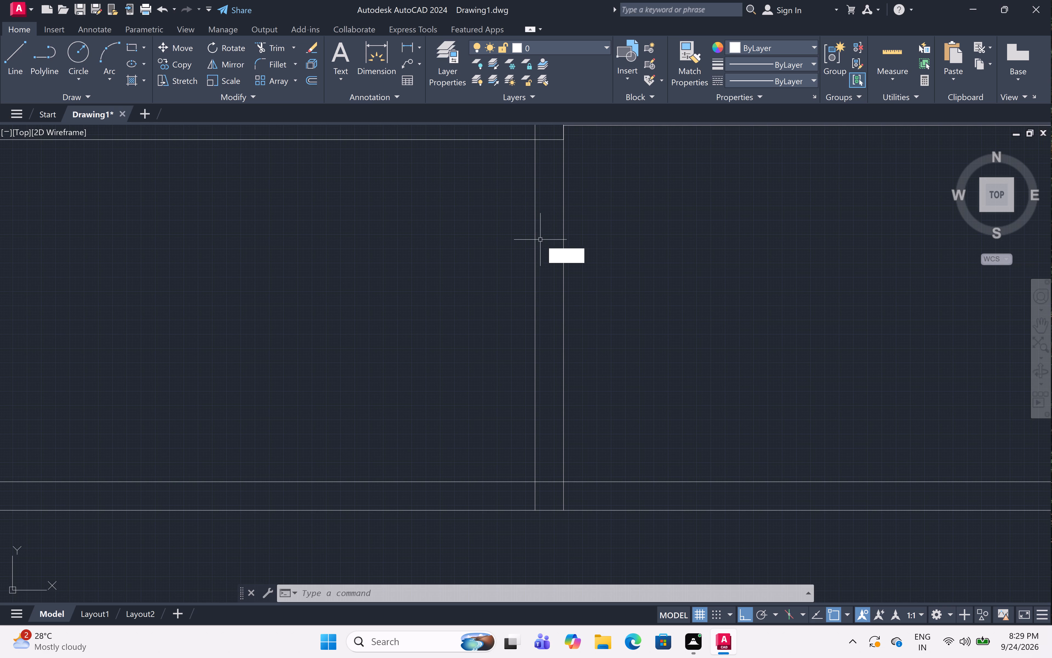
pyautogui.click(536, 205)
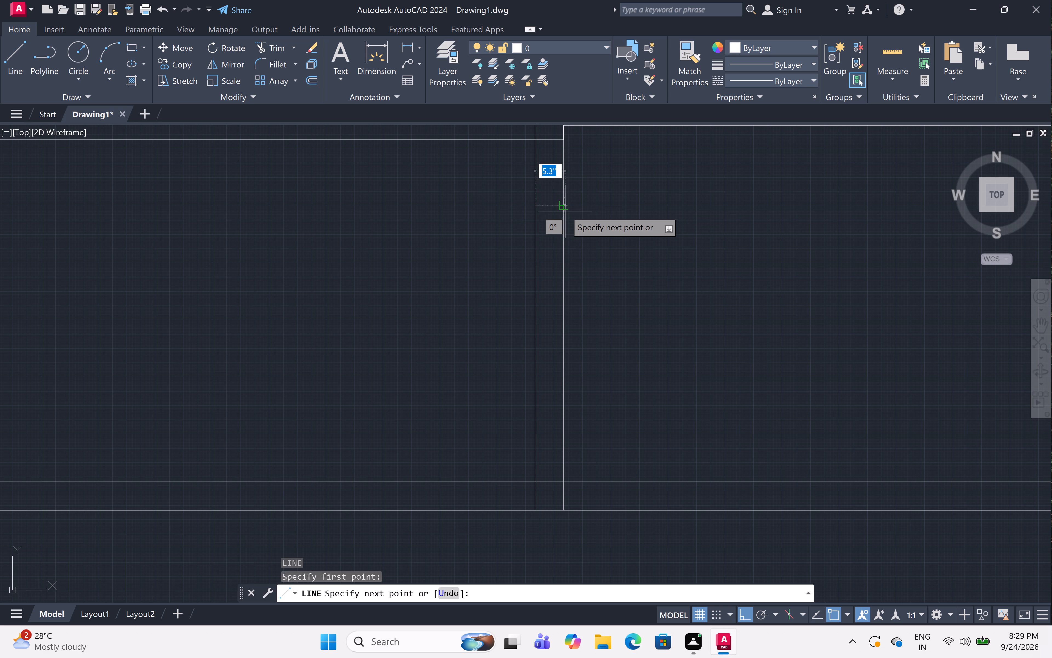
pyautogui.click(567, 206)
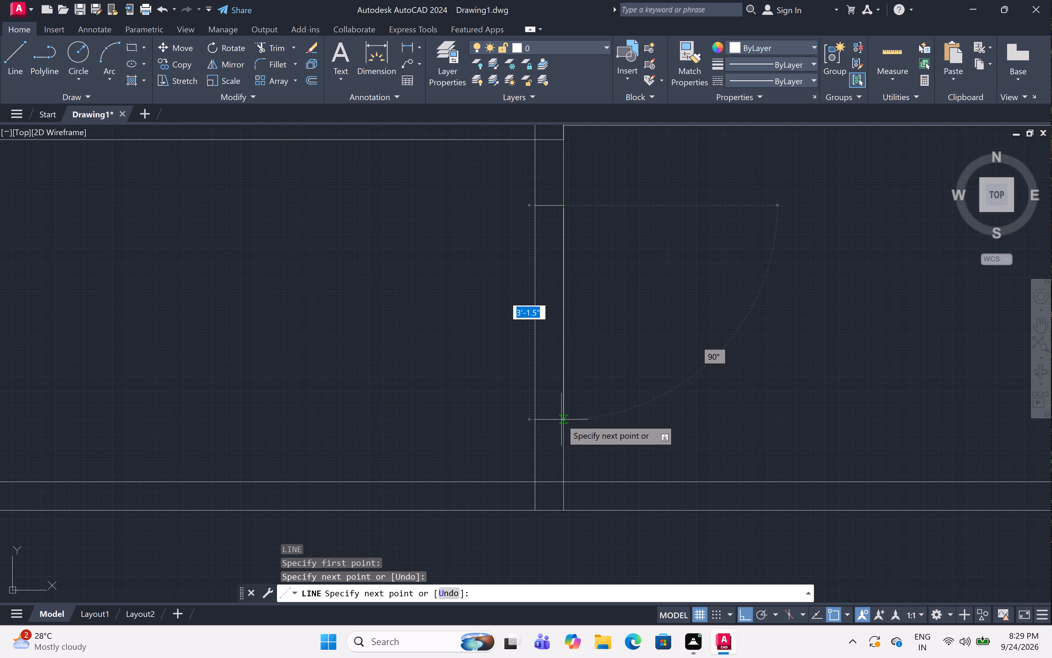
pyautogui.press('3')
pyautogui.press("'")
pyautogui.press('space')
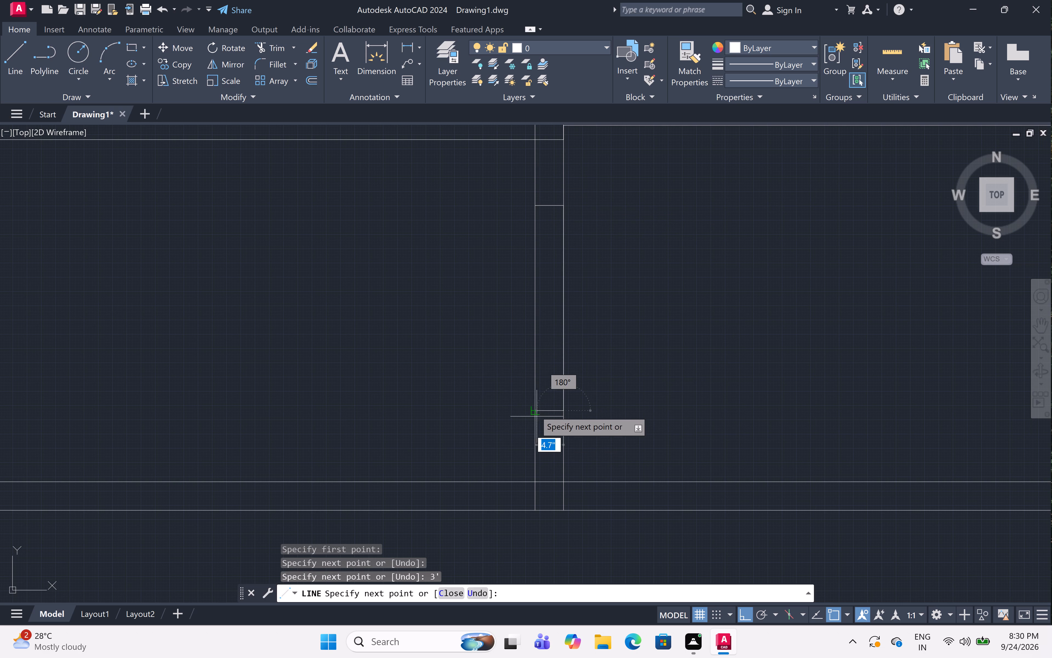
pyautogui.moveTo(536, 410); pyautogui.dragTo(536, 401)
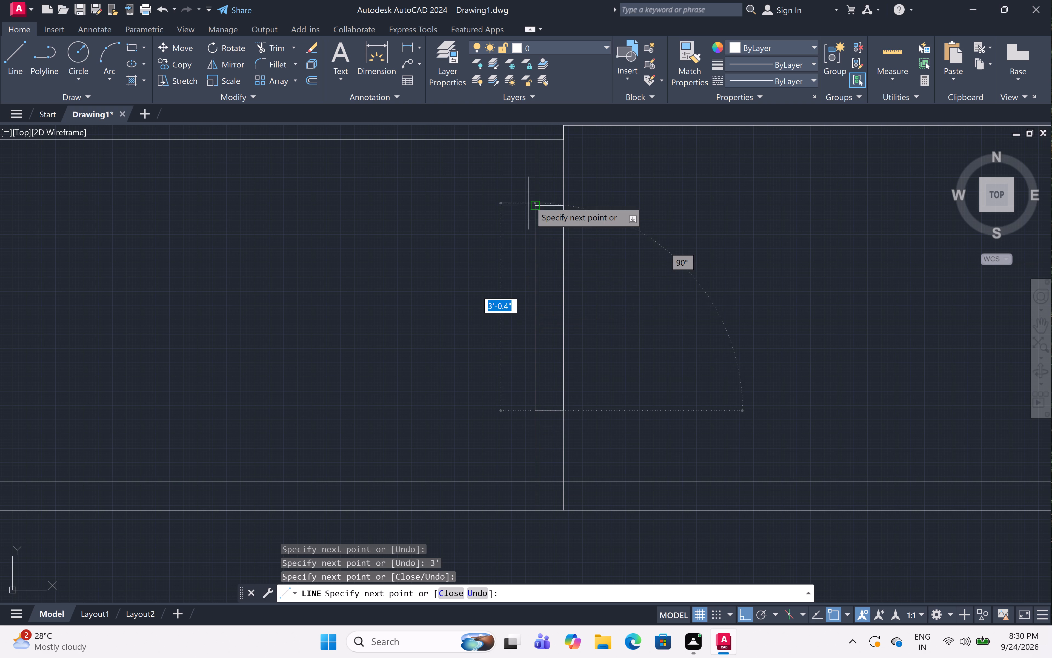
pyautogui.doubleClick(536, 205)
pyautogui.press('space')
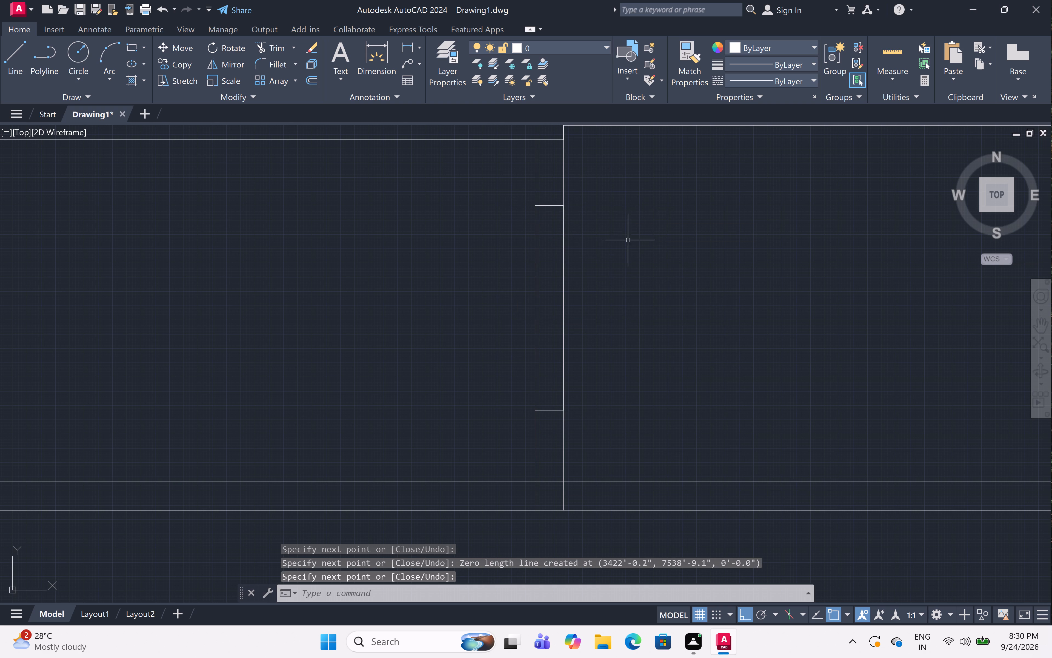
# Draw a closed 5' long opening outline in the wall below the top row, between its left partition and the second row's left partition.
pyautogui.scroll(-2, 622, 227)
pyautogui.scroll(2, 874, 293)
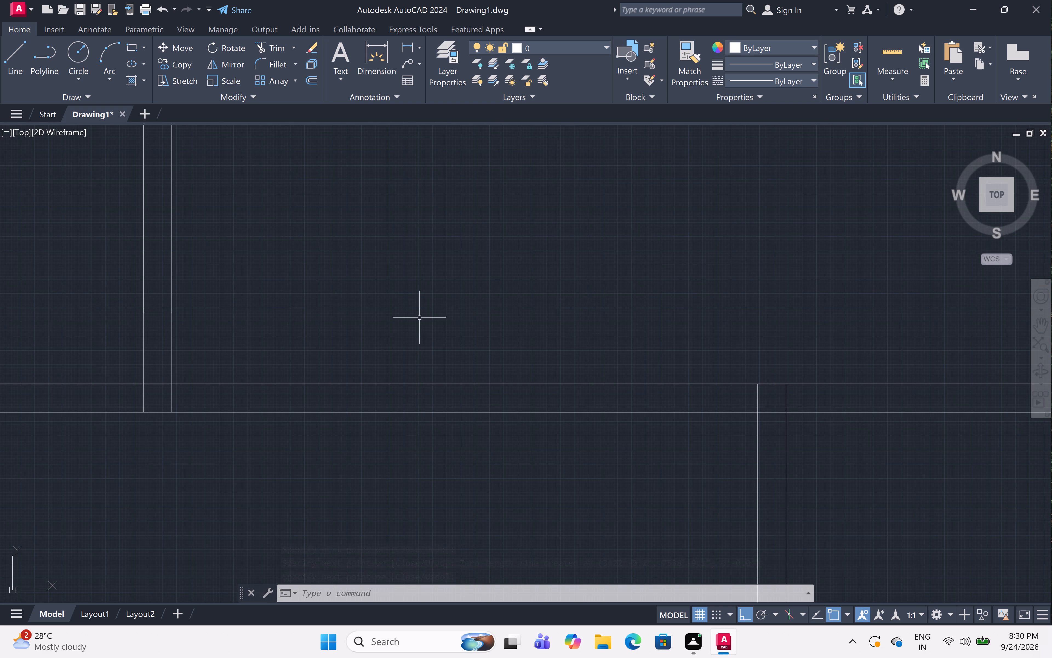
pyautogui.press('l')
pyautogui.press('space')
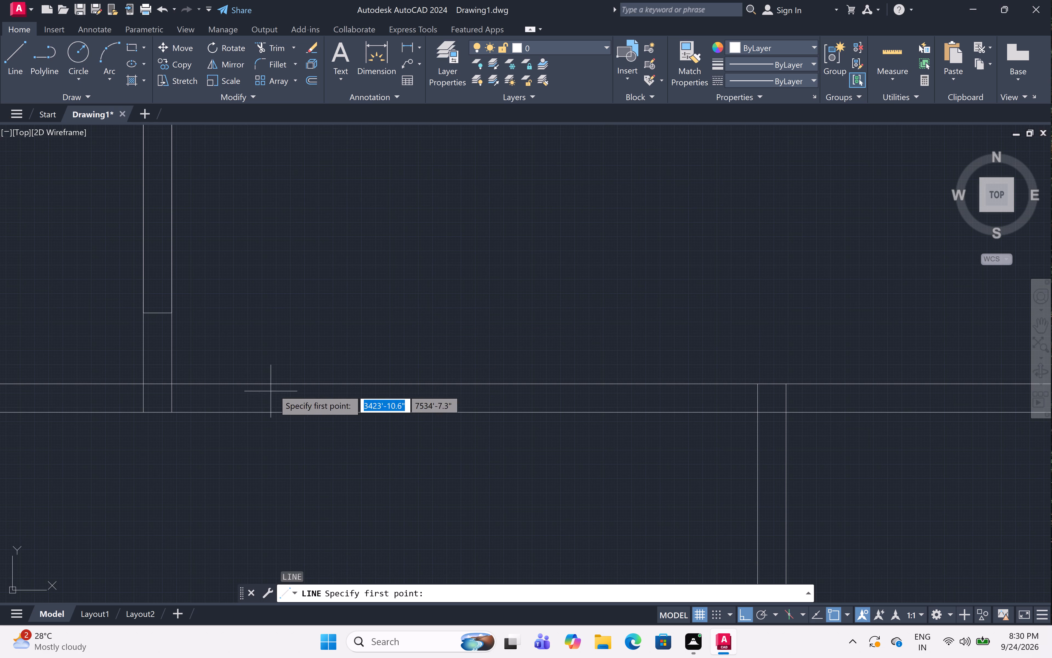
pyautogui.click(264, 383)
pyautogui.click(268, 416)
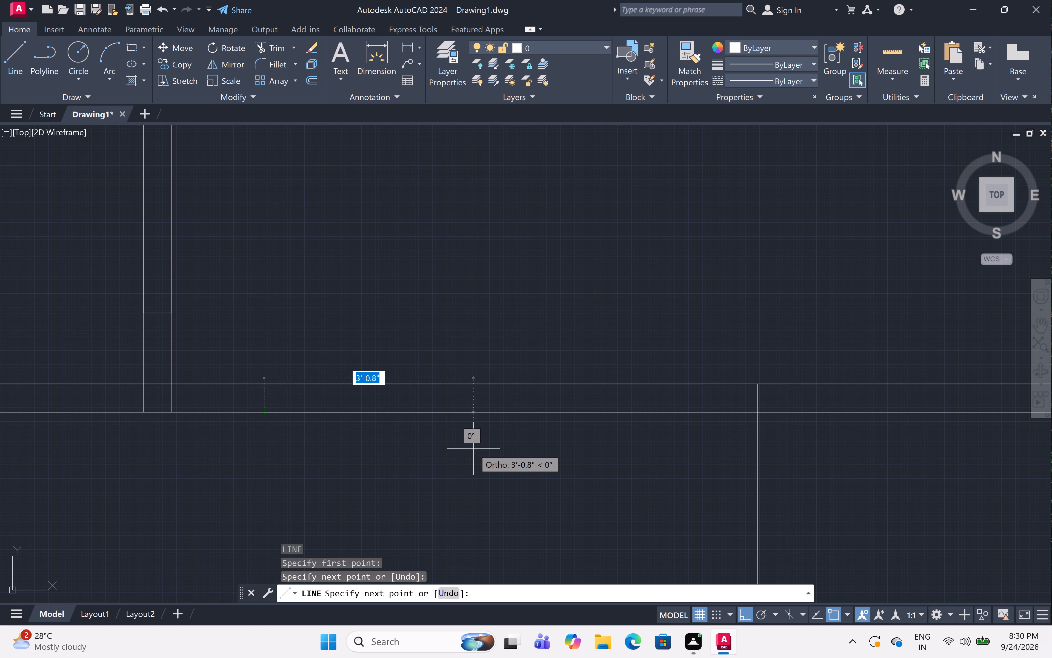
pyautogui.press('5')
pyautogui.write("'")
pyautogui.press('space')
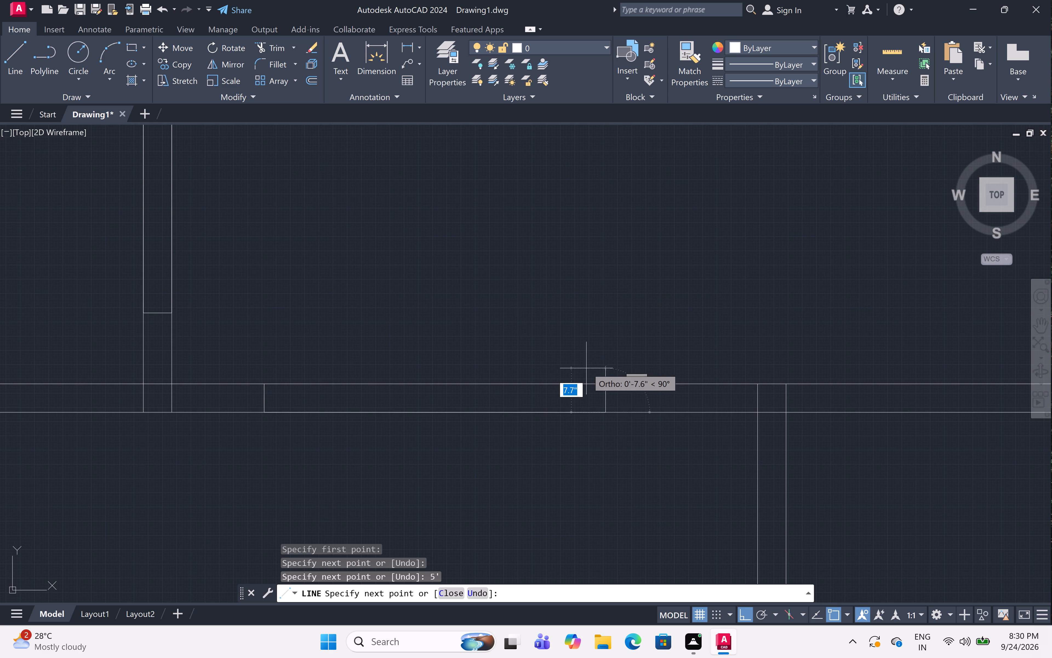
pyautogui.moveTo(602, 385); pyautogui.dragTo(590, 384)
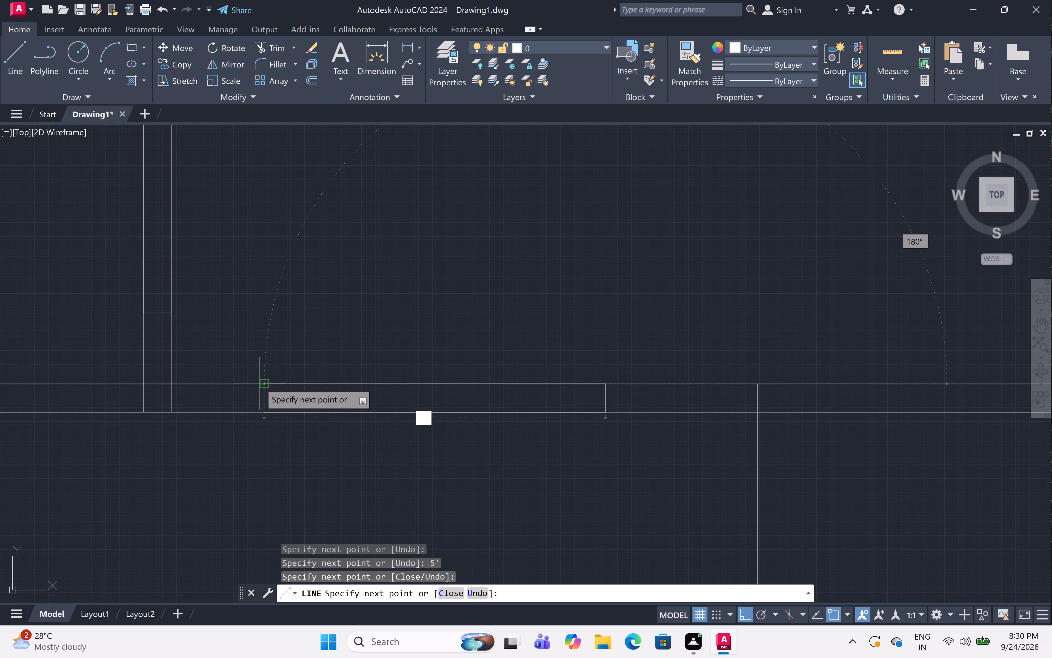
pyautogui.moveTo(259, 383); pyautogui.dragTo(263, 379)
pyautogui.press('space')
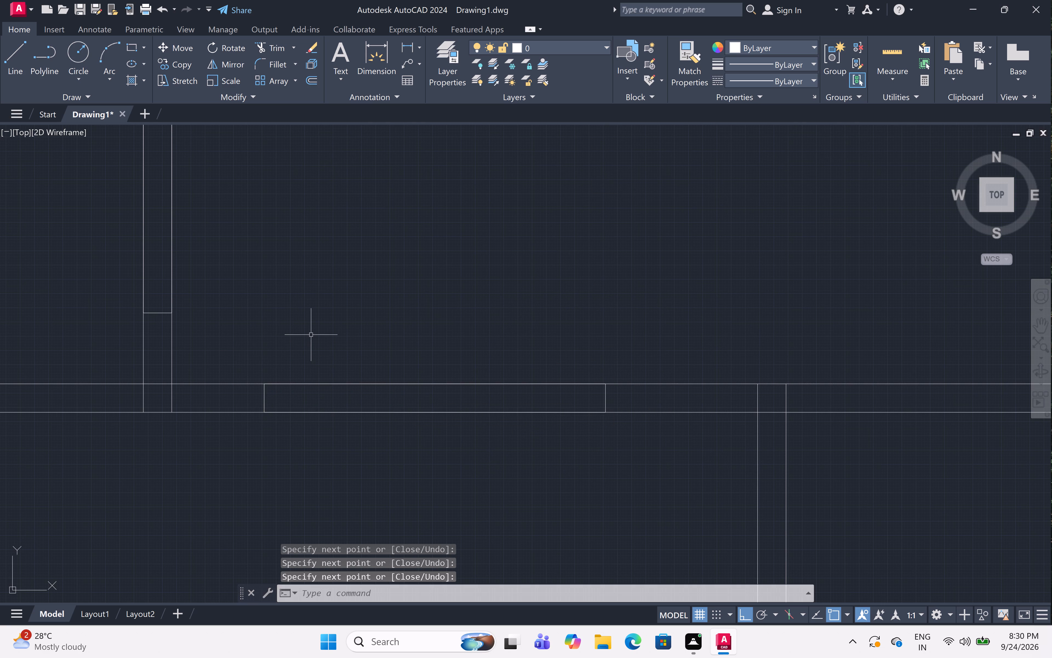
# Draw a closed 5' long opening outline in the same horizontal wall, just left of the top row's right partition.
pyautogui.scroll(-2, 336, 351)
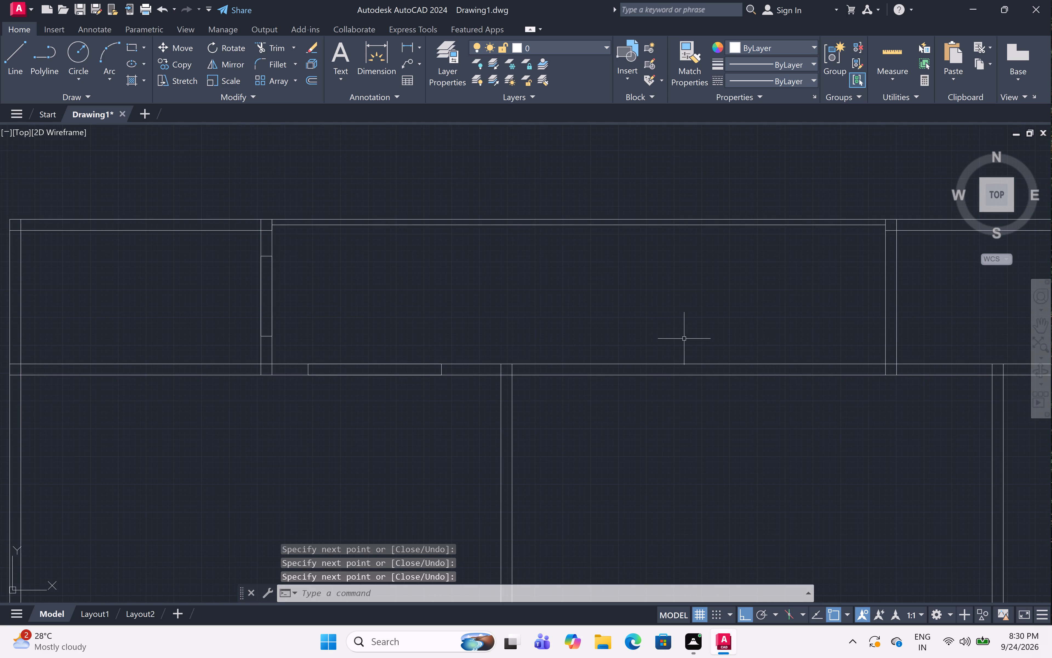
pyautogui.moveTo(684, 339); pyautogui.dragTo(516, 351, button='middle')
pyautogui.scroll(-1, 537, 331)
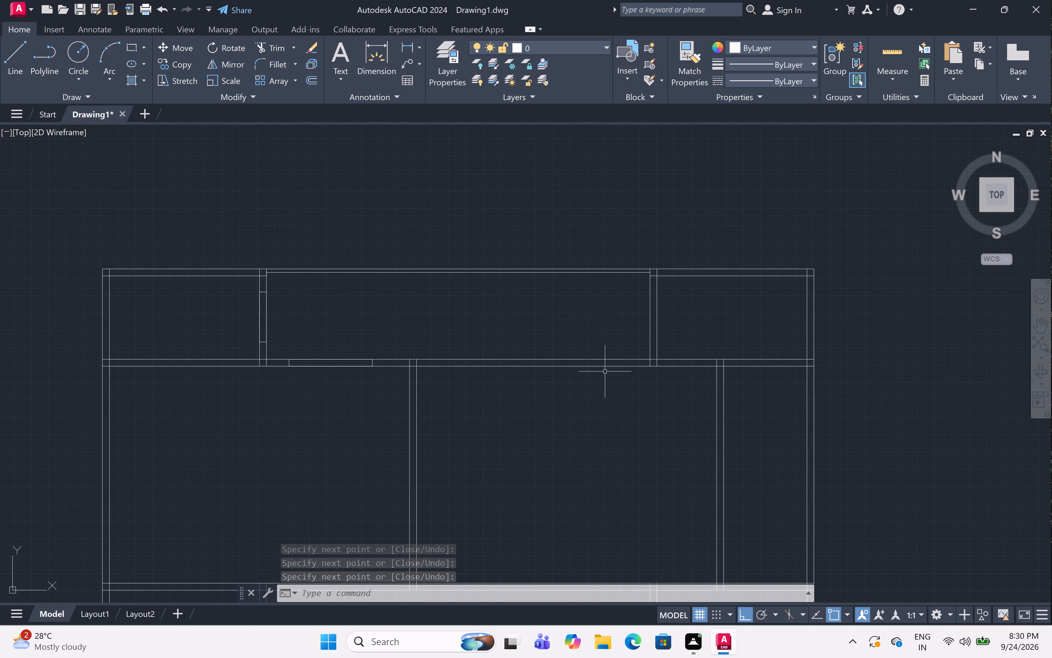
pyautogui.scroll(1, 613, 381)
pyautogui.press('l')
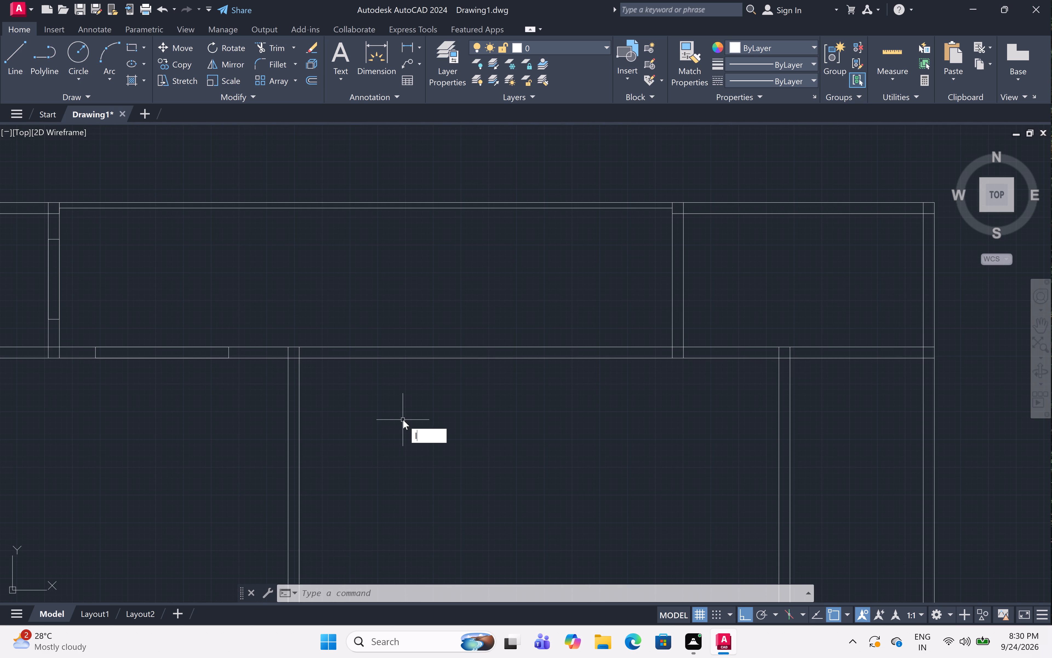
pyautogui.press('space')
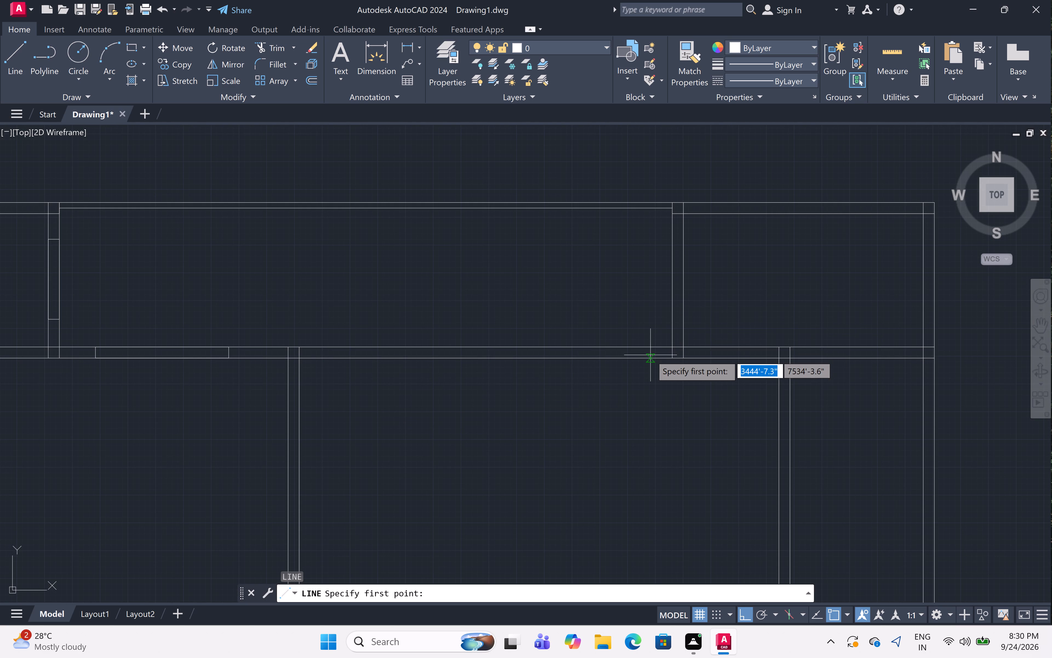
pyautogui.scroll(1, 650, 355)
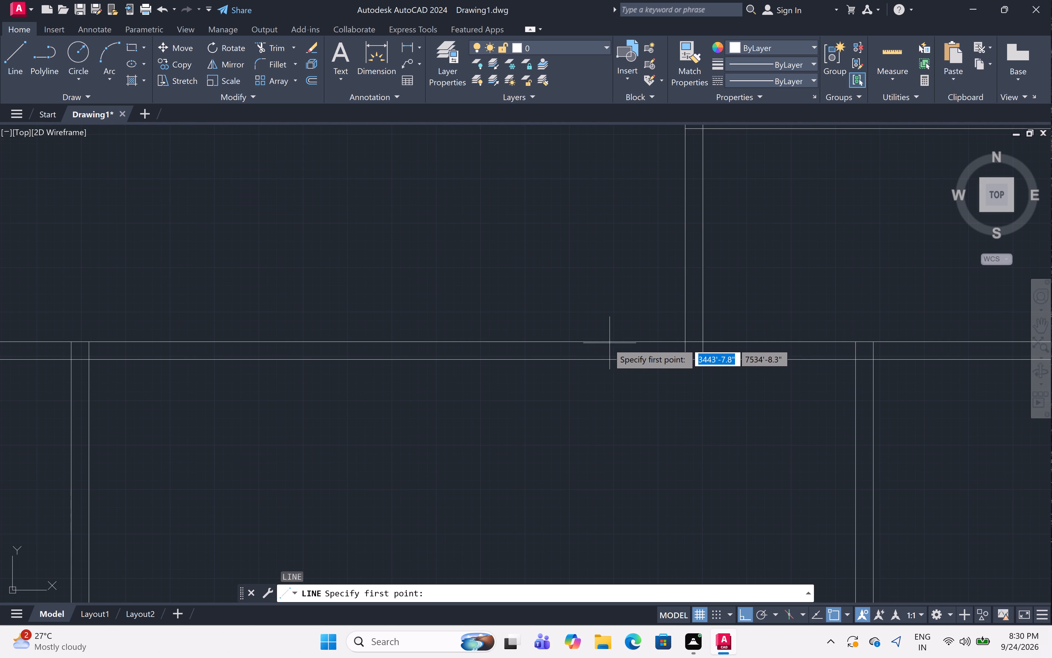
pyautogui.click(608, 343)
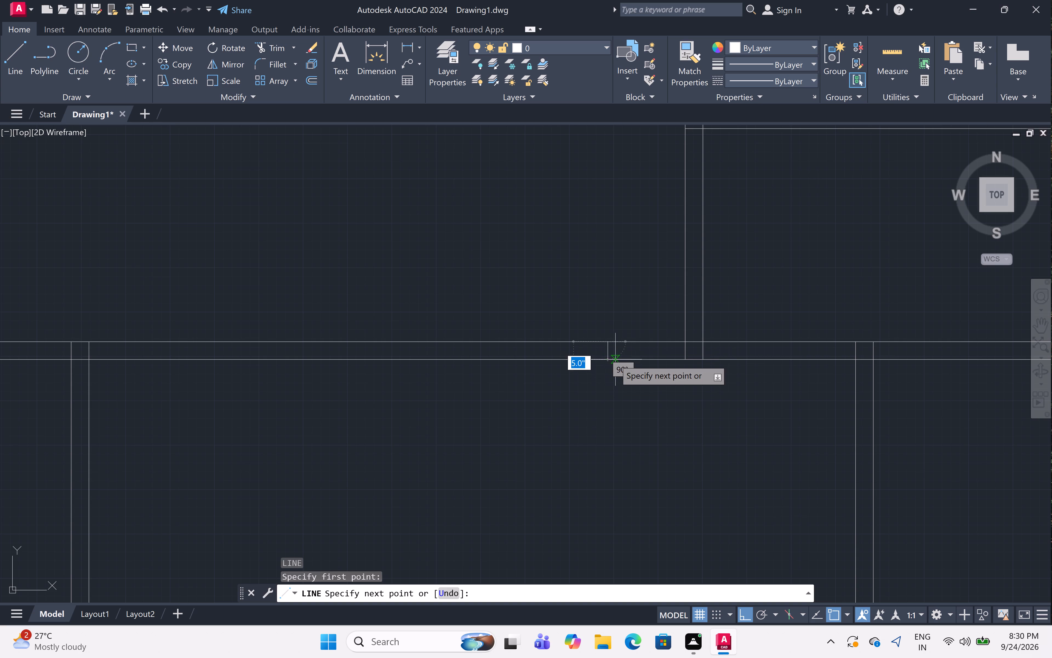
pyautogui.click(605, 359)
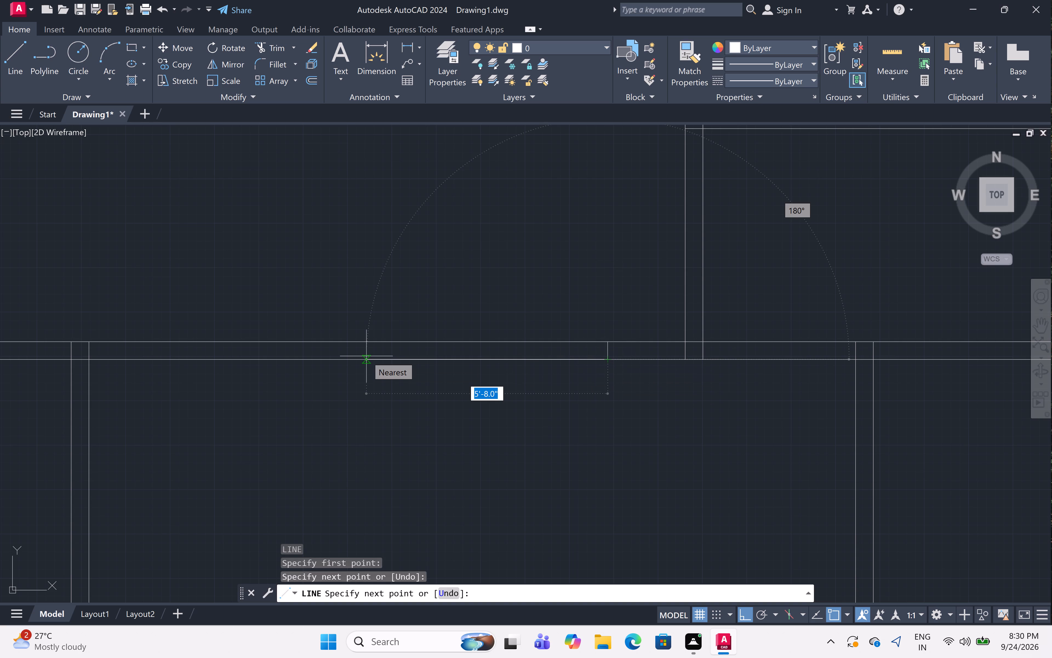
pyautogui.press('5')
pyautogui.write("'")
pyautogui.press('space')
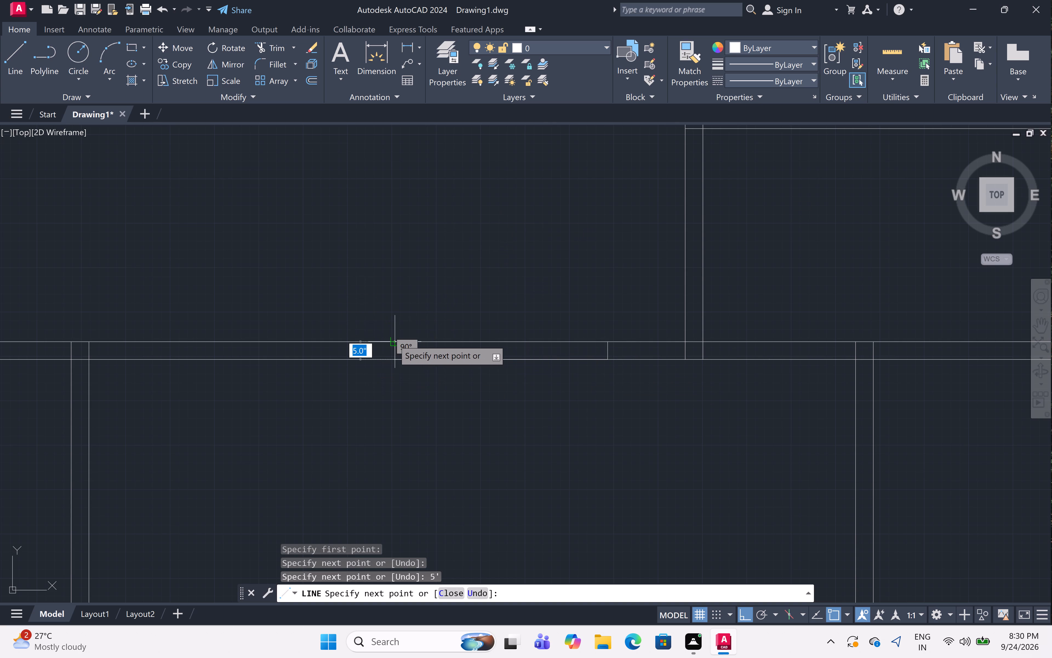
pyautogui.moveTo(395, 337); pyautogui.dragTo(404, 336)
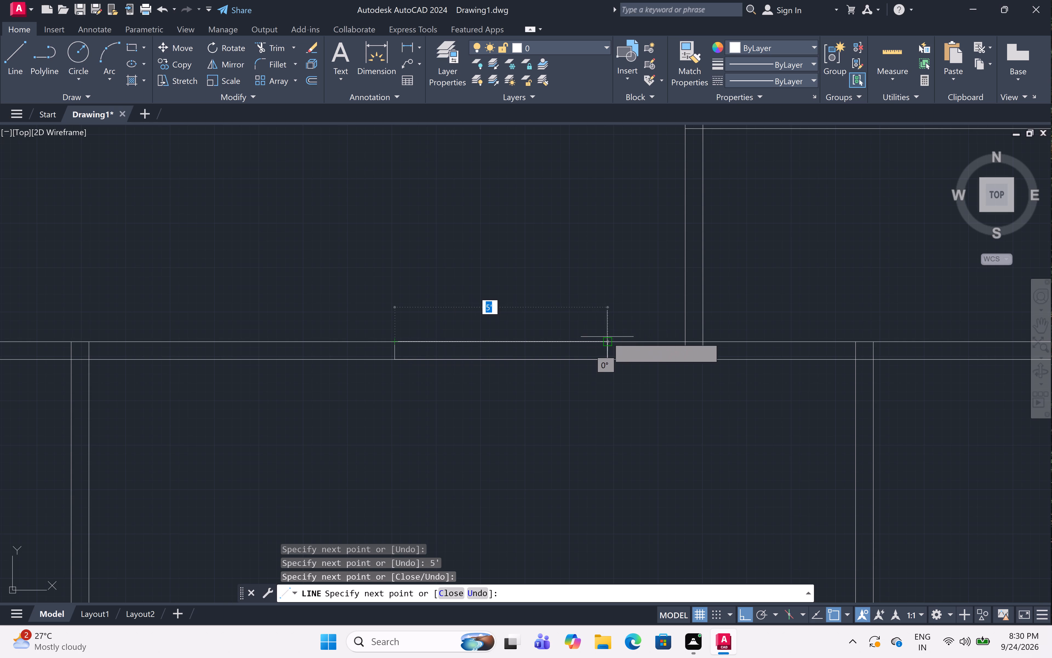
pyautogui.click(605, 338)
pyautogui.press('space')
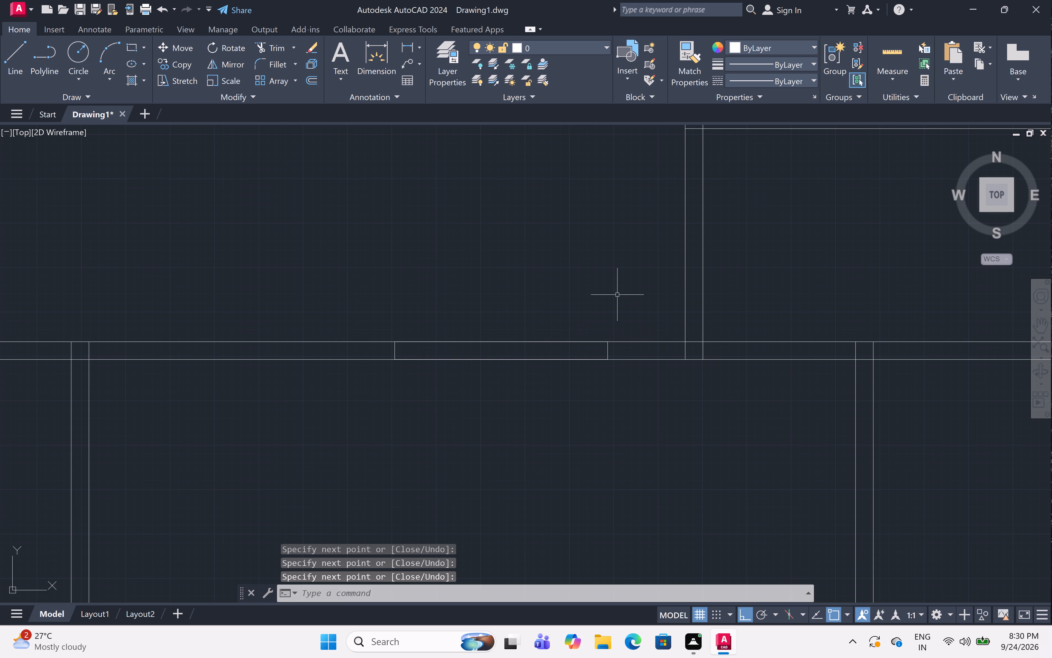
# Draw a closed 3' long opening outline with lines across the thickness of the top row's right partition.
pyautogui.scroll(-3, 612, 298)
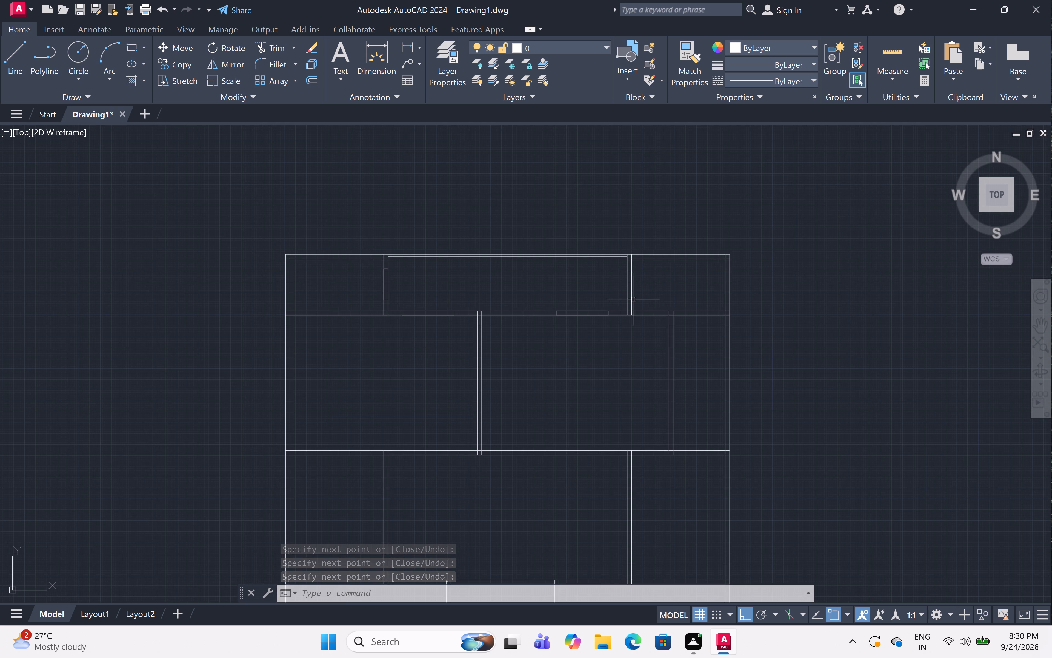
pyautogui.scroll(3, 632, 308)
pyautogui.scroll(-1, 667, 253)
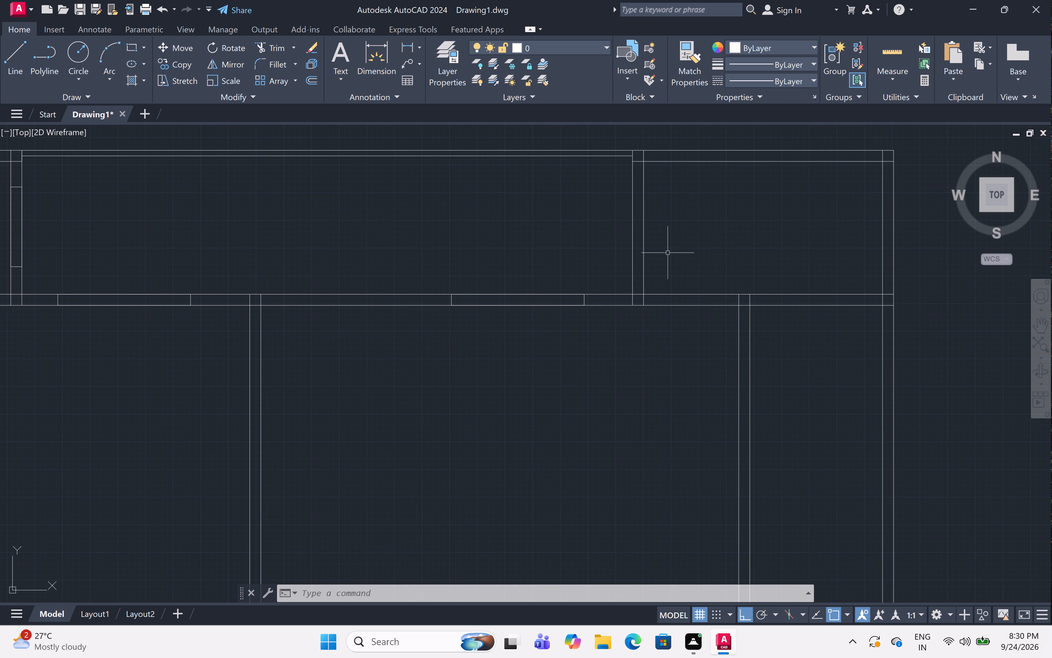
pyautogui.press('l')
pyautogui.press('space')
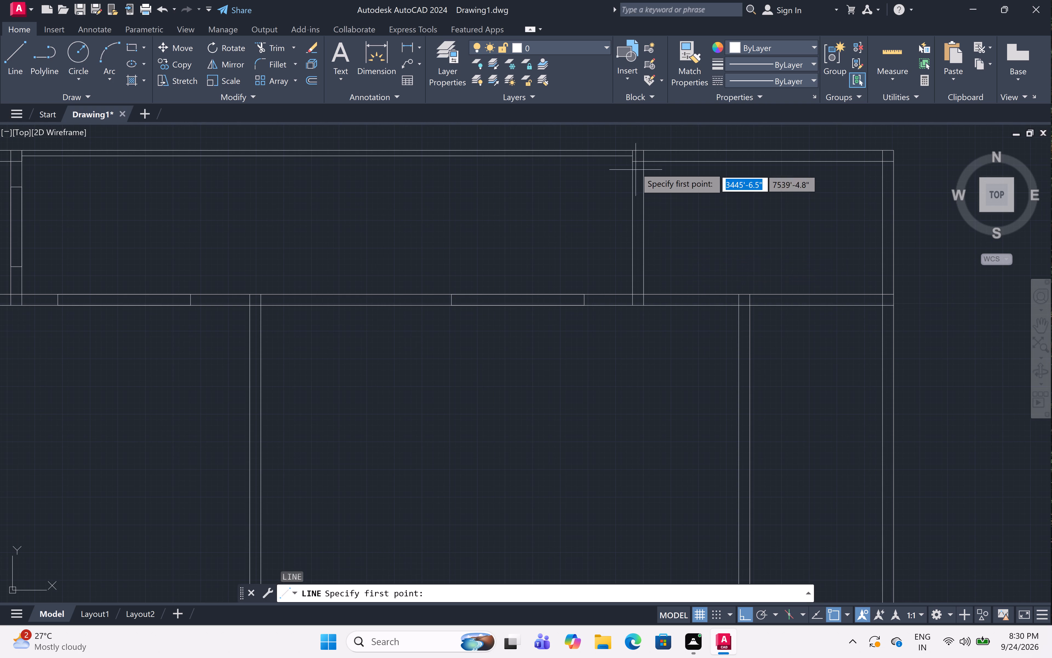
pyautogui.click(632, 191)
pyautogui.click(648, 191)
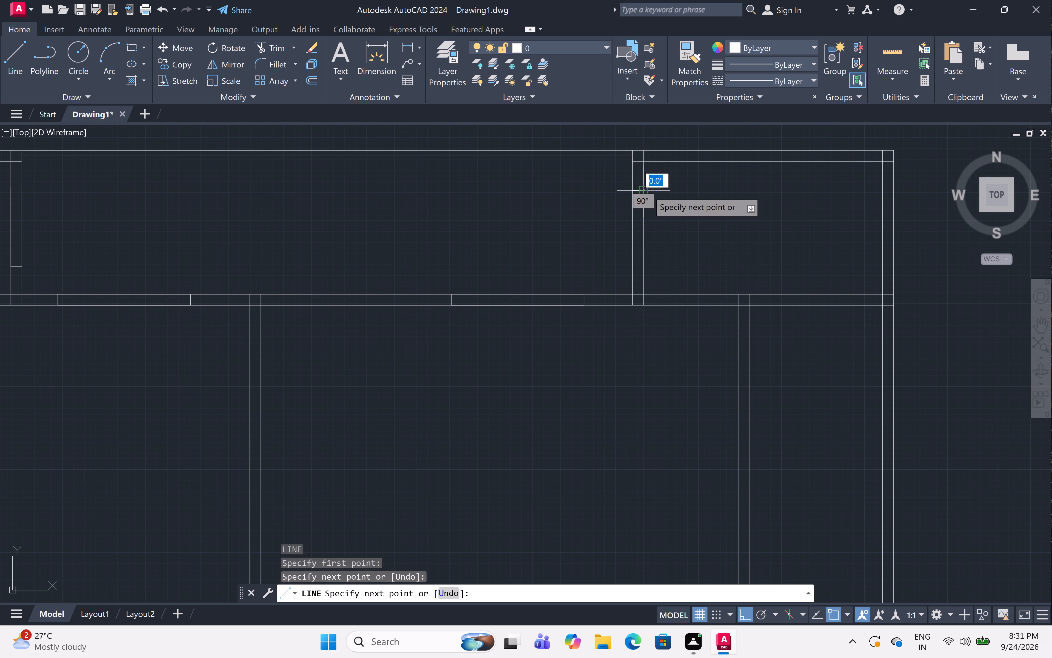
pyautogui.press('3')
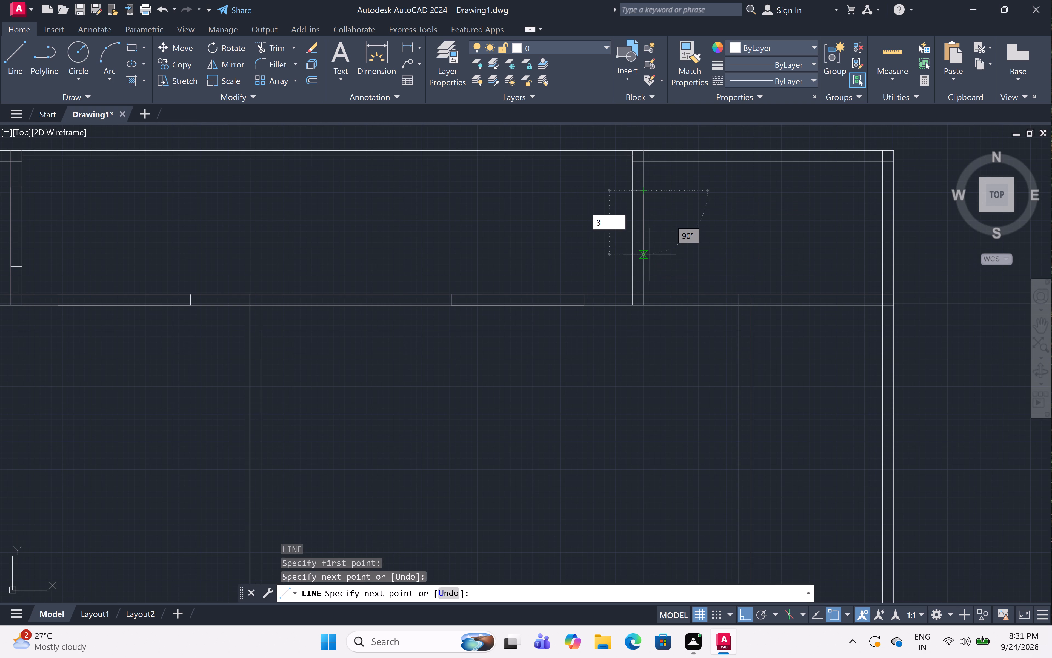
pyautogui.press("'")
pyautogui.press('space')
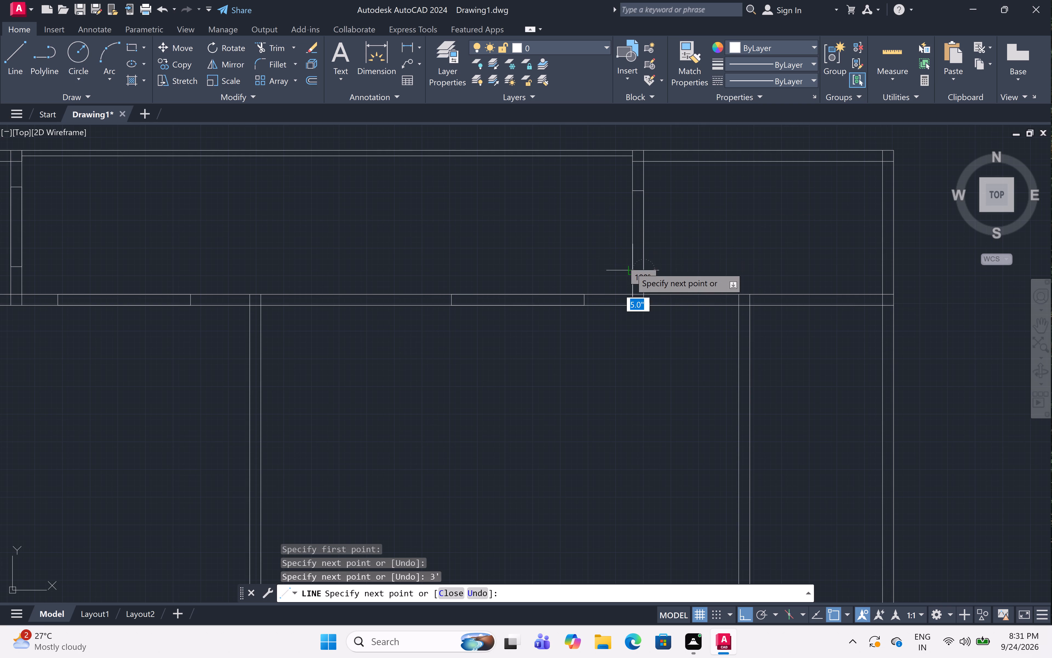
pyautogui.moveTo(631, 271); pyautogui.dragTo(631, 266)
pyautogui.moveTo(634, 191); pyautogui.dragTo(643, 193)
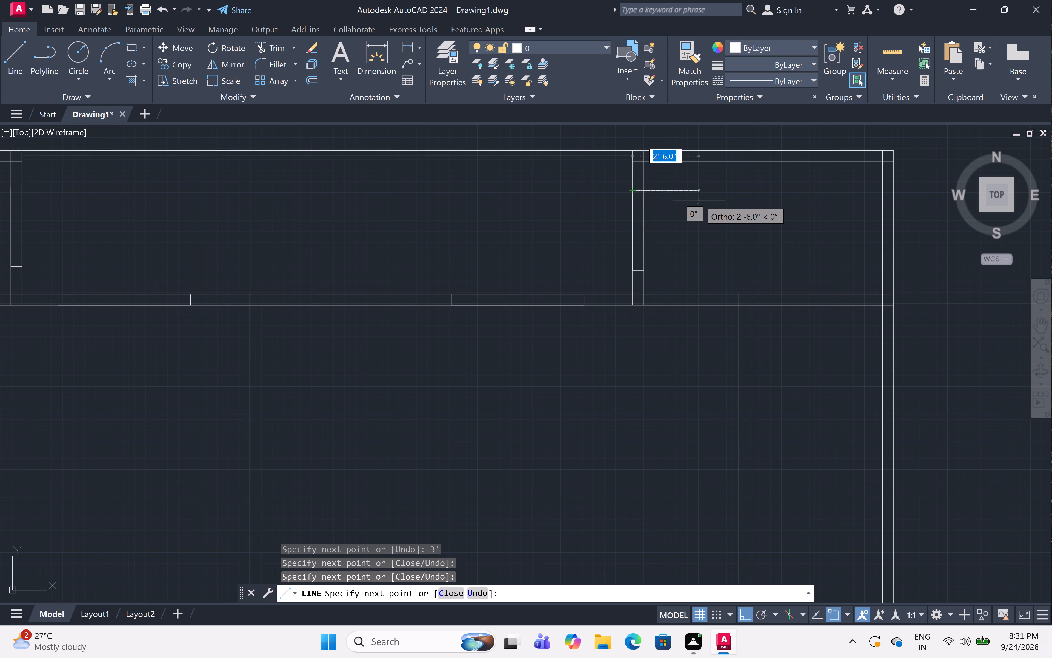
pyautogui.press('space')
# Draw a closed 3' long opening outline in the wall below the top row, between the second row's right partition and the right outer wall.
pyautogui.scroll(-2, 698, 200)
pyautogui.scroll(4, 759, 239)
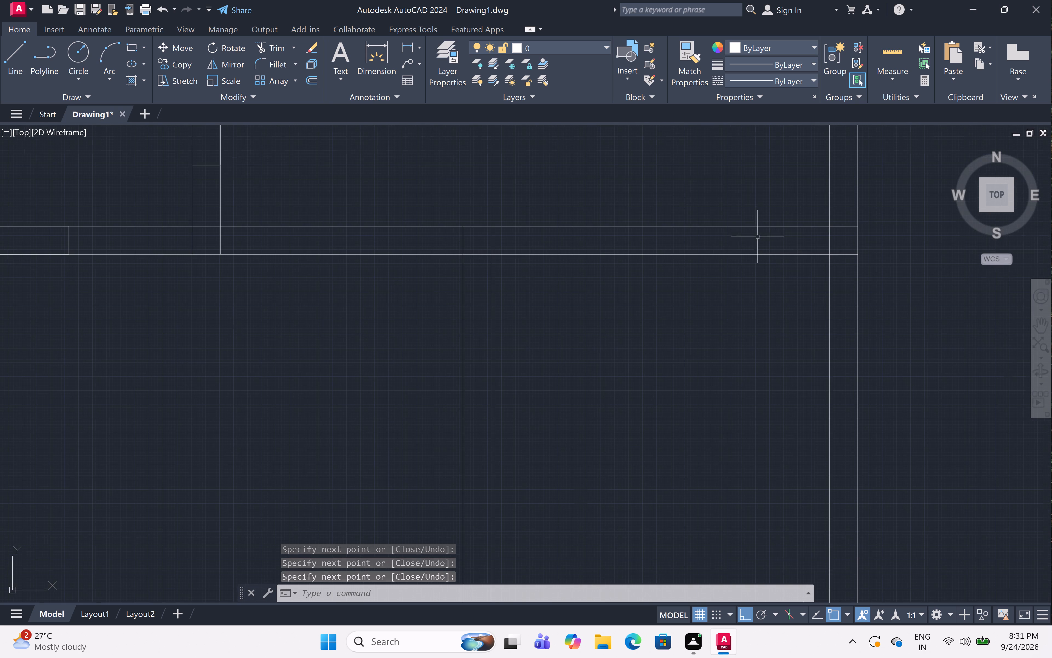
pyautogui.write('l')
pyautogui.press('space')
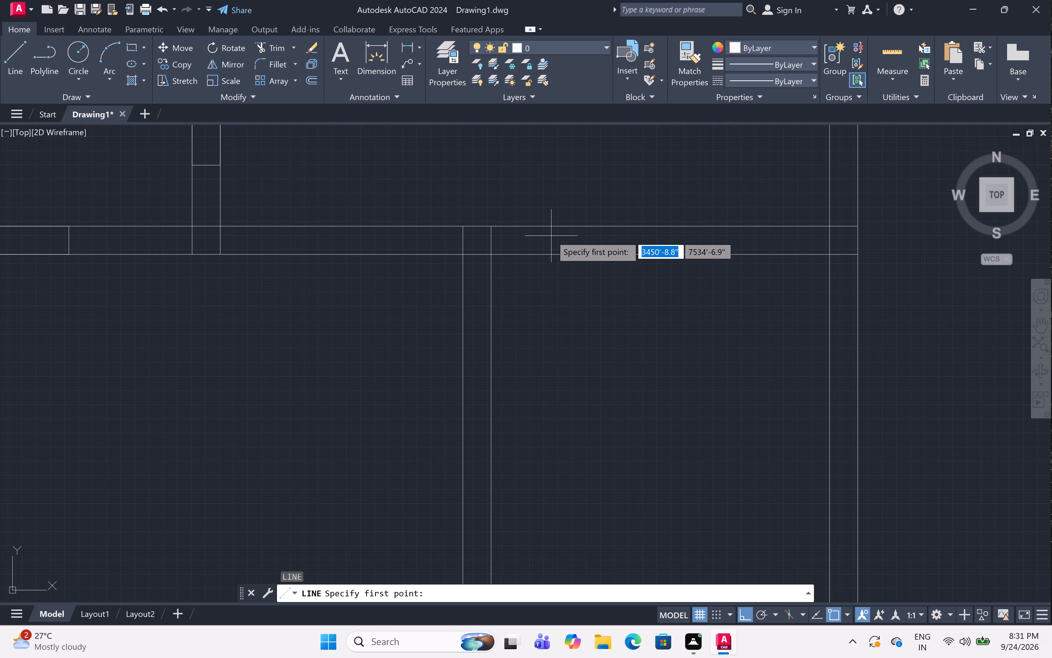
pyautogui.click(559, 227)
pyautogui.click(561, 256)
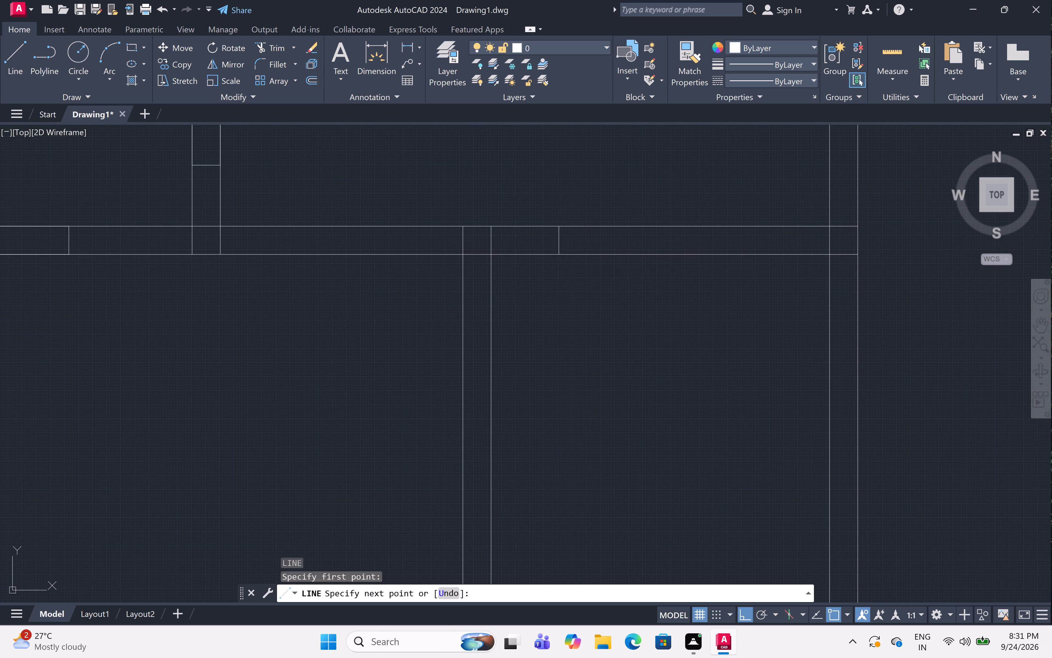
pyautogui.press('3')
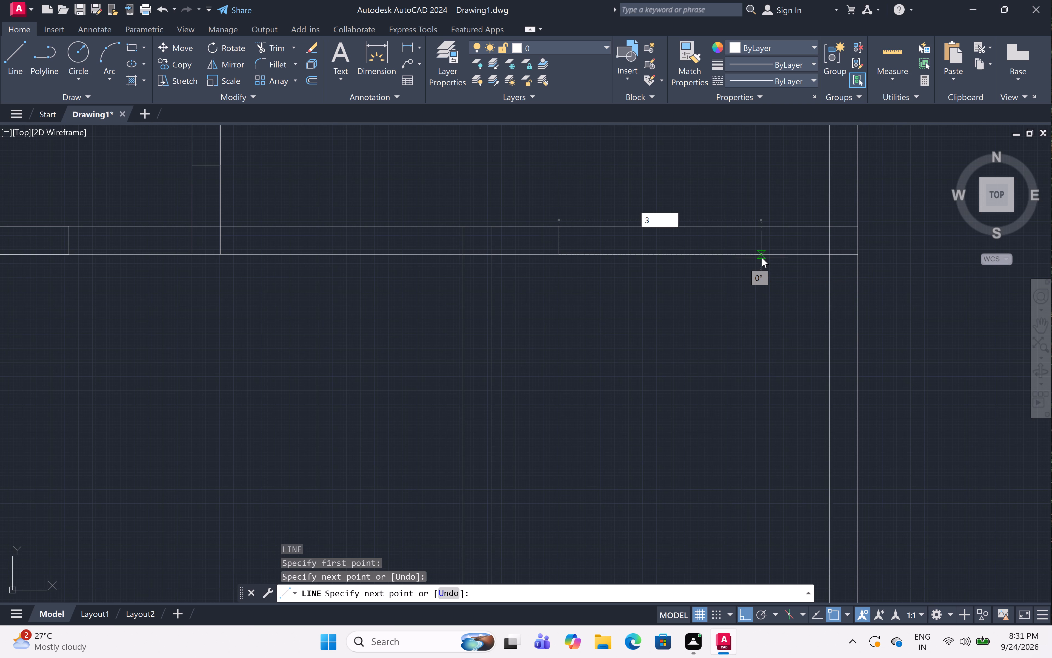
pyautogui.press("'")
pyautogui.press('space')
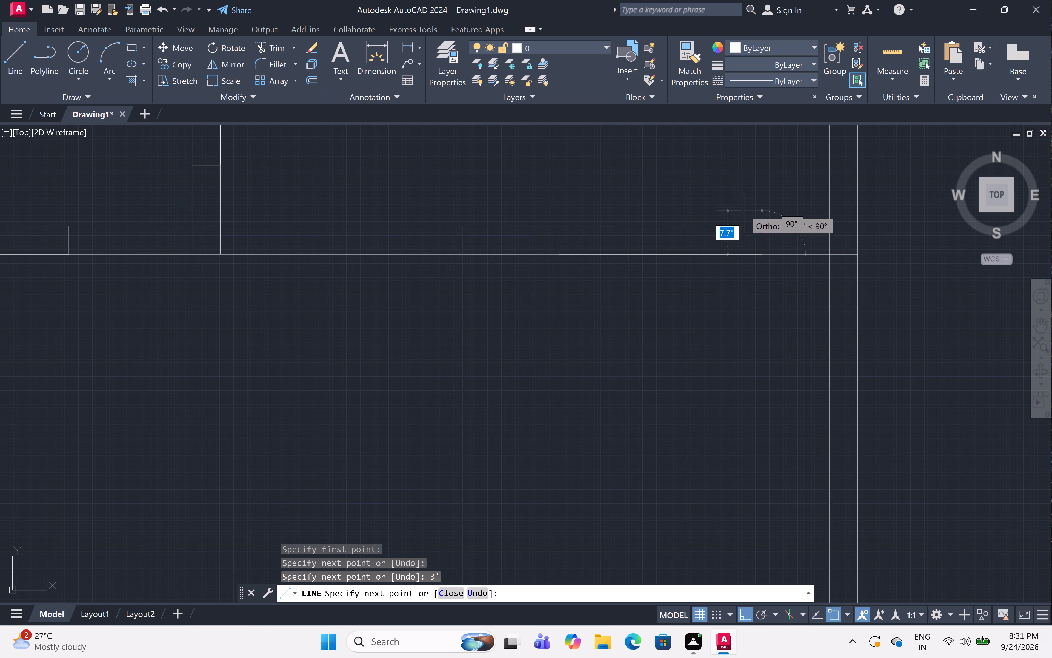
pyautogui.click(761, 224)
pyautogui.moveTo(756, 224); pyautogui.dragTo(747, 224)
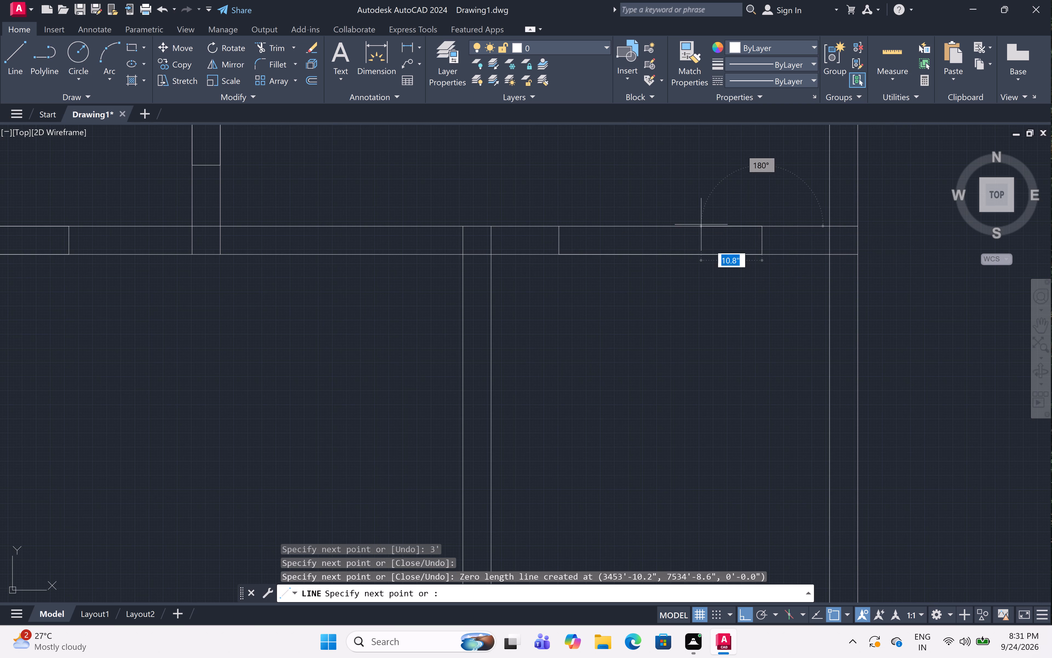
pyautogui.moveTo(557, 227); pyautogui.dragTo(561, 223)
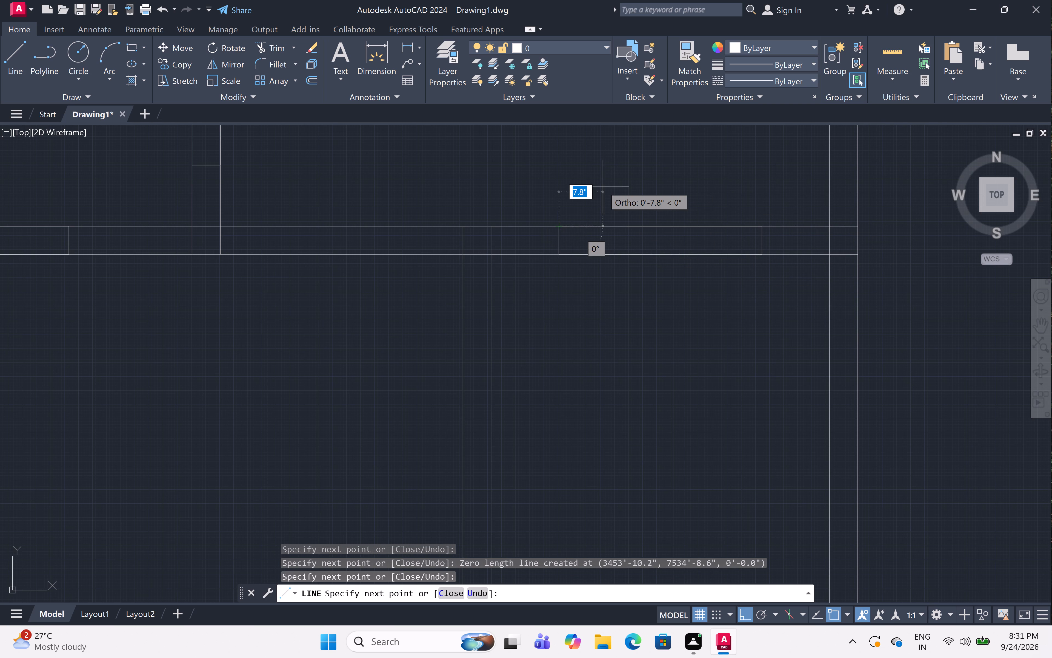
pyautogui.press('space')
# Draw a closed 5' long opening outline across the thickness of the second row's right partition, around its mid-height.
pyautogui.scroll(-4, 590, 191)
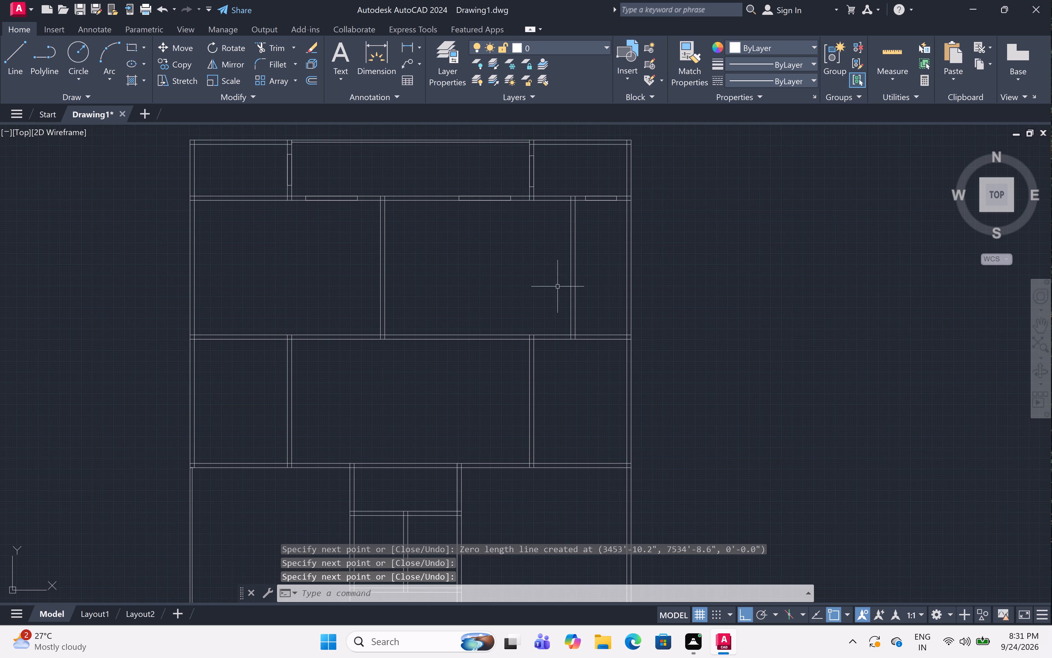
pyautogui.scroll(2, 565, 296)
pyautogui.scroll(-1, 554, 259)
pyautogui.moveTo(545, 248); pyautogui.dragTo(550, 289, button='middle')
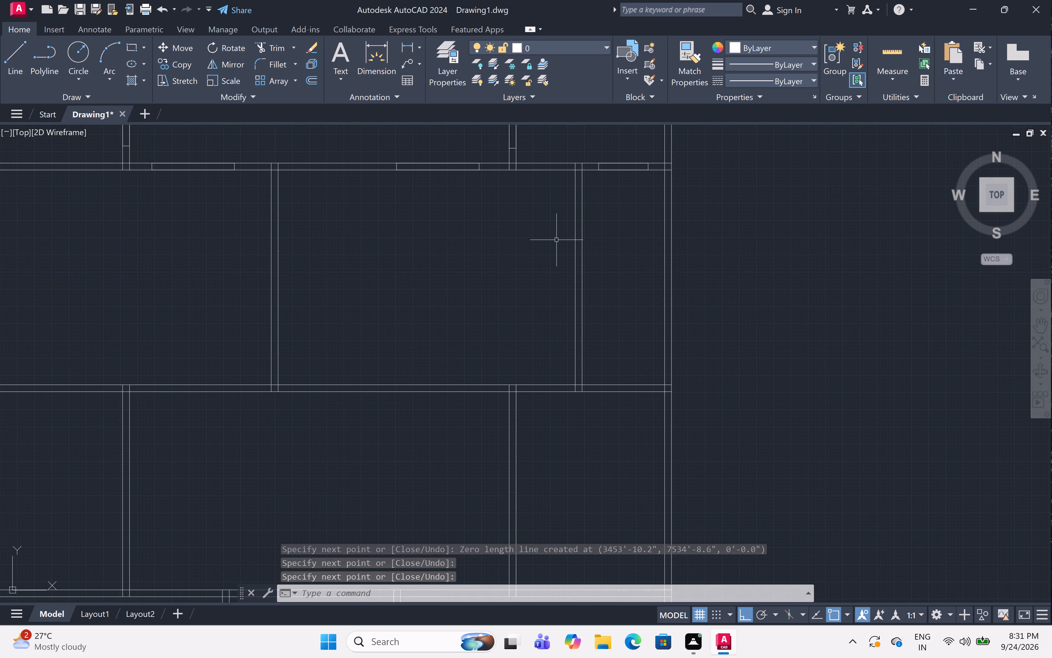
pyautogui.scroll(1, 556, 240)
pyautogui.moveTo(555, 234); pyautogui.dragTo(555, 274, button='middle')
pyautogui.scroll(1, 556, 273)
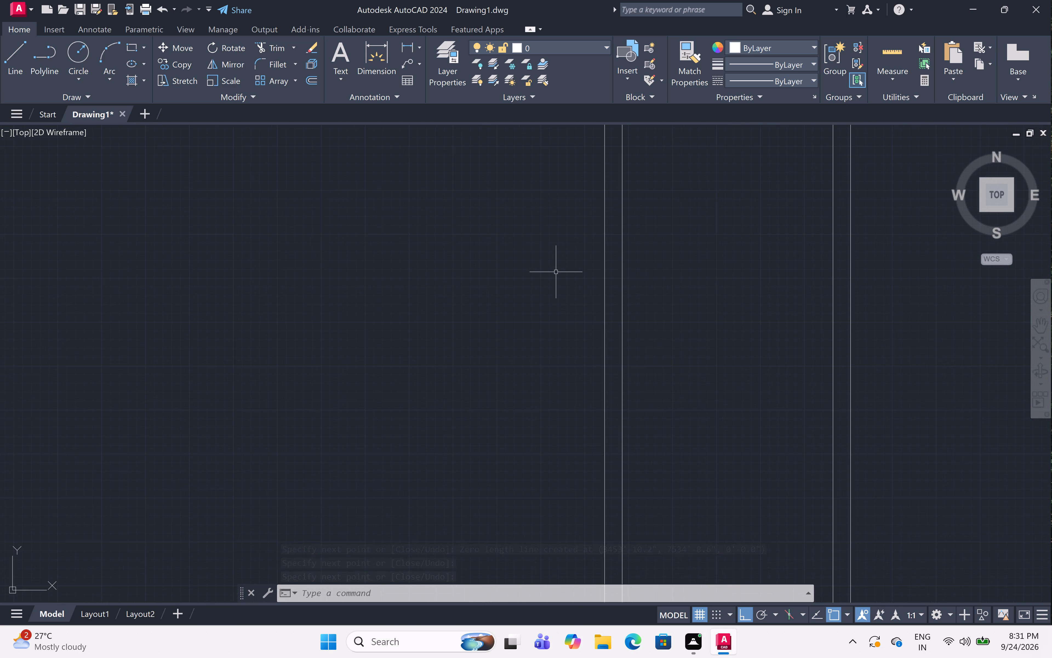
pyautogui.scroll(-1, 556, 272)
pyautogui.write('l')
pyautogui.press('space')
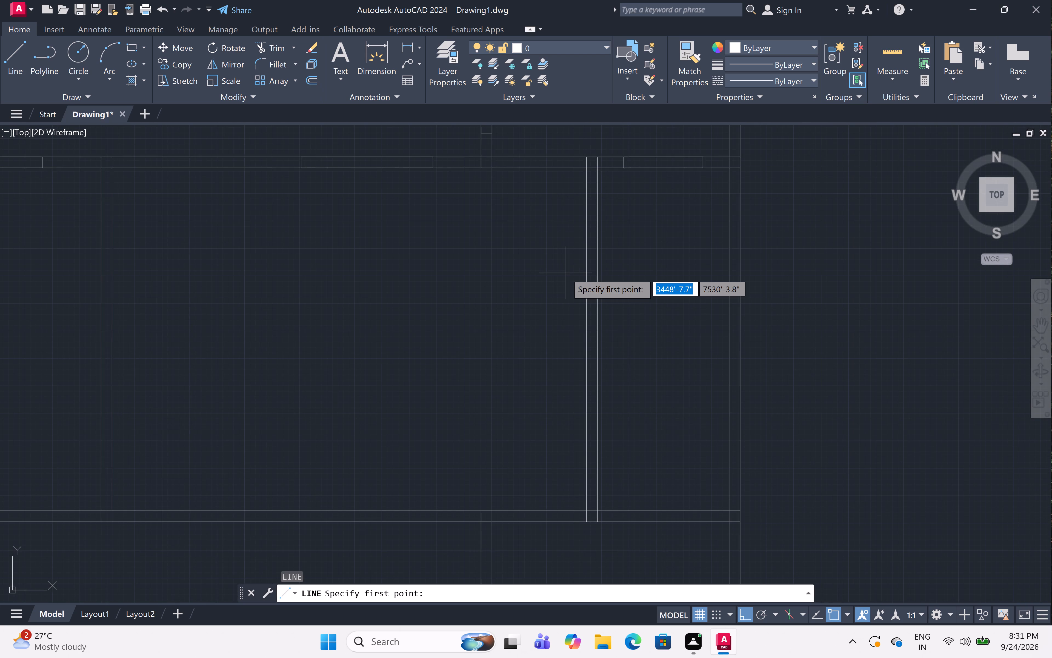
pyautogui.click(586, 254)
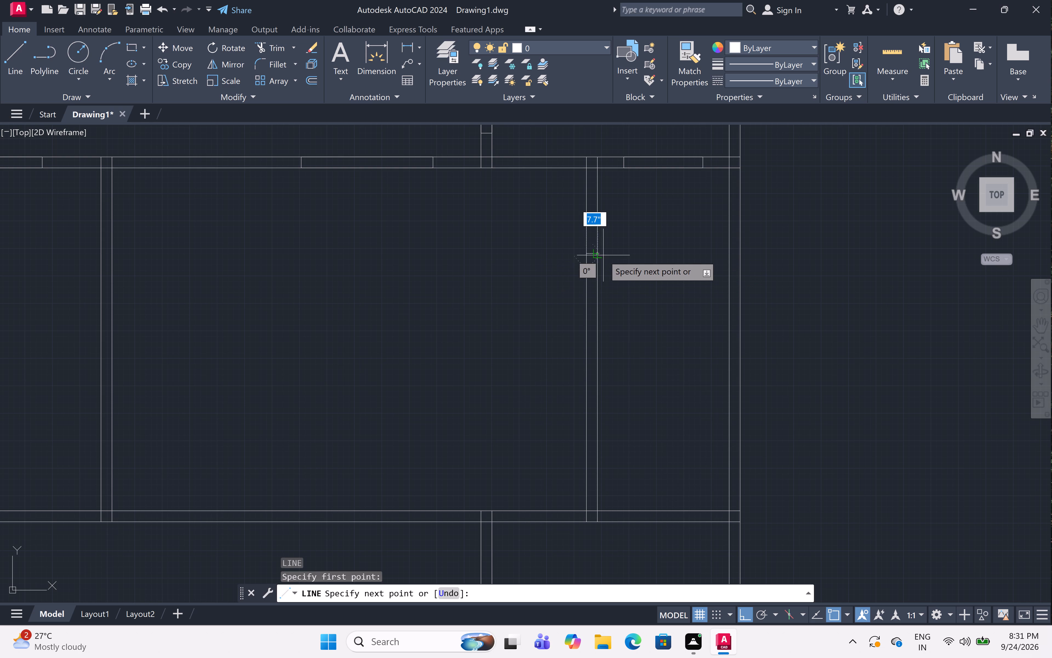
pyautogui.click(599, 256)
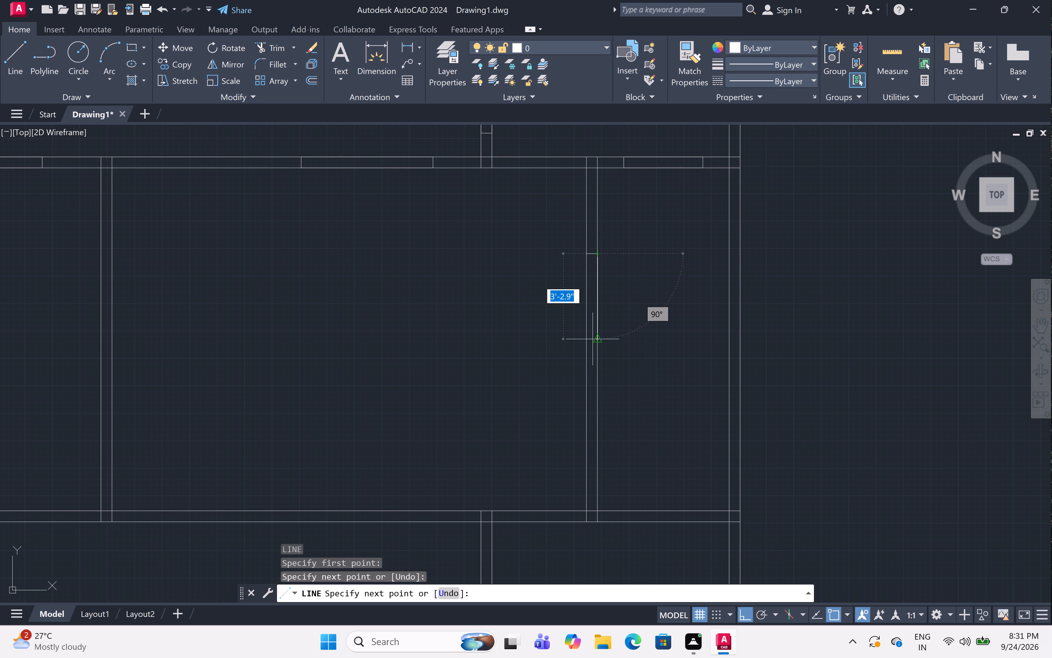
pyautogui.press('5')
pyautogui.write("'")
pyautogui.press('space')
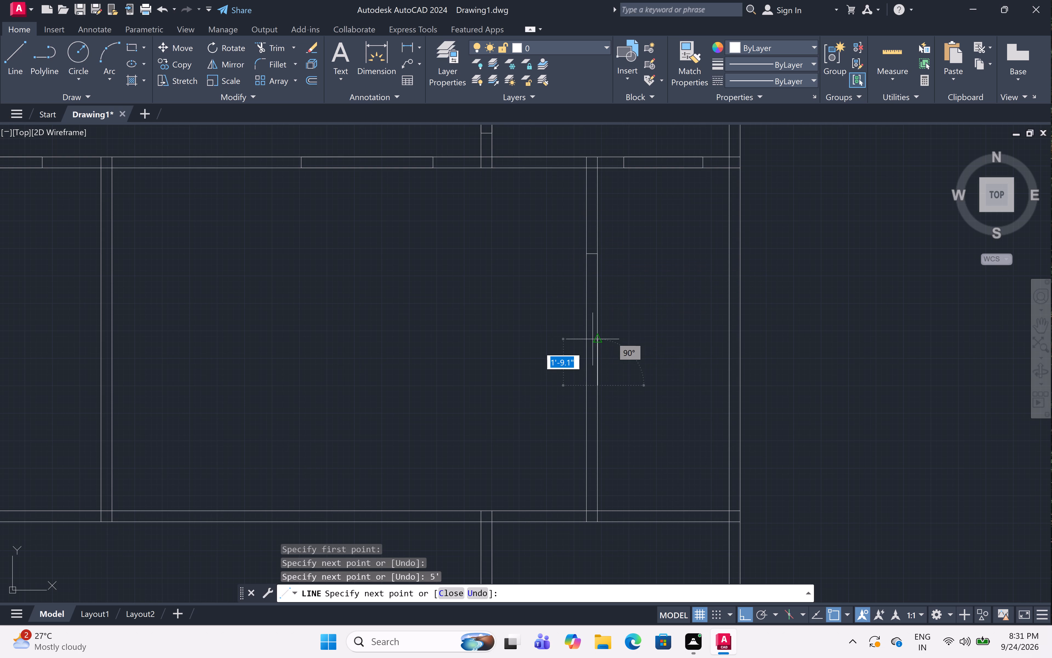
pyautogui.click(590, 386)
pyautogui.click(585, 254)
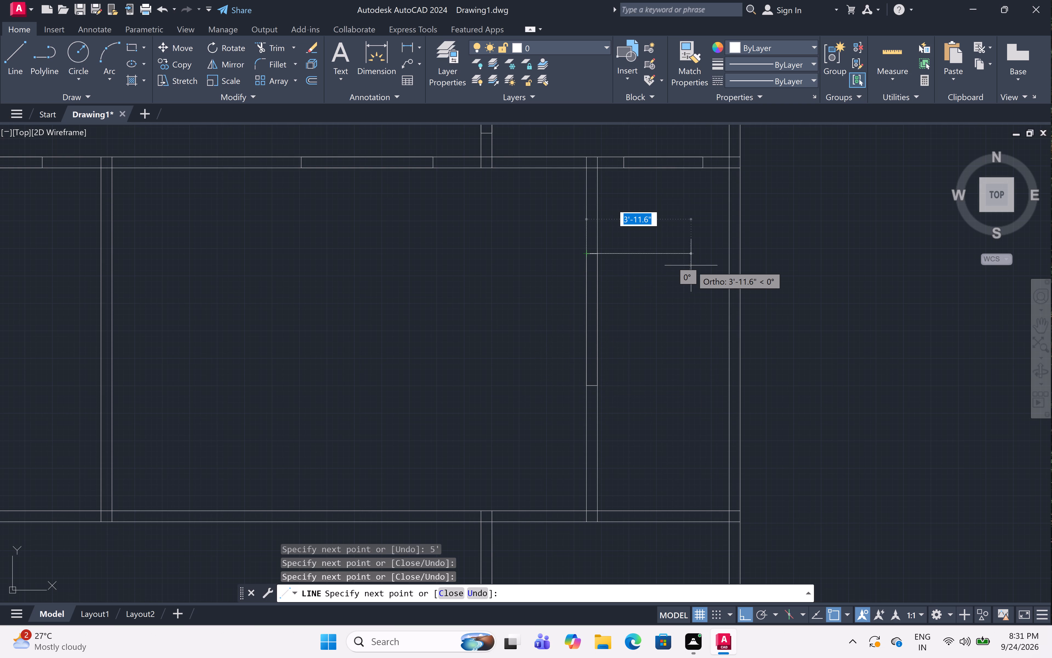
pyautogui.press('space')
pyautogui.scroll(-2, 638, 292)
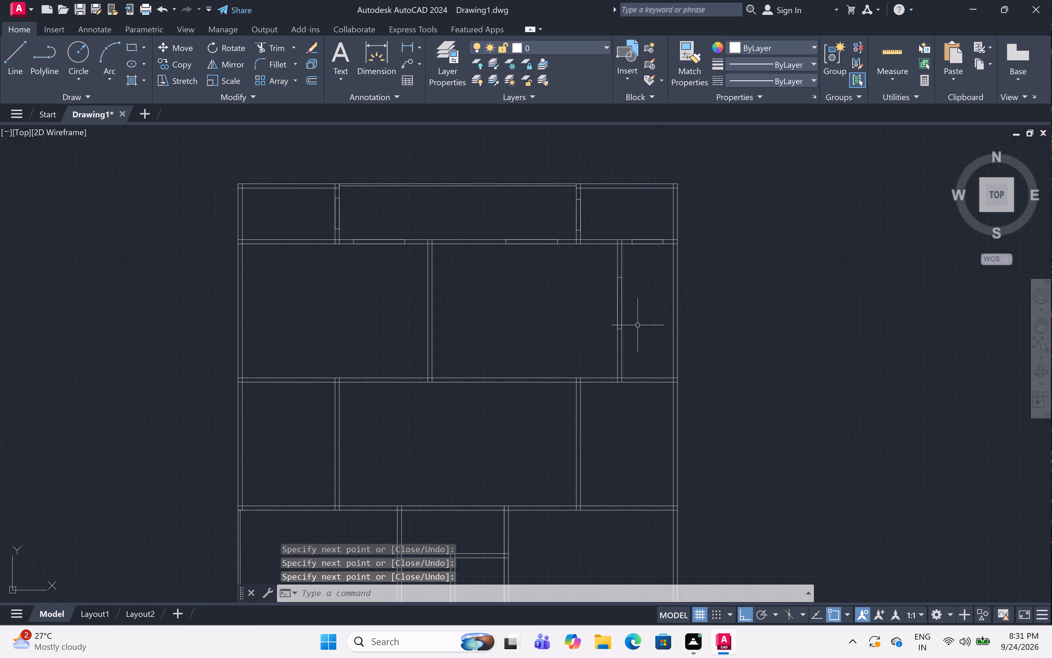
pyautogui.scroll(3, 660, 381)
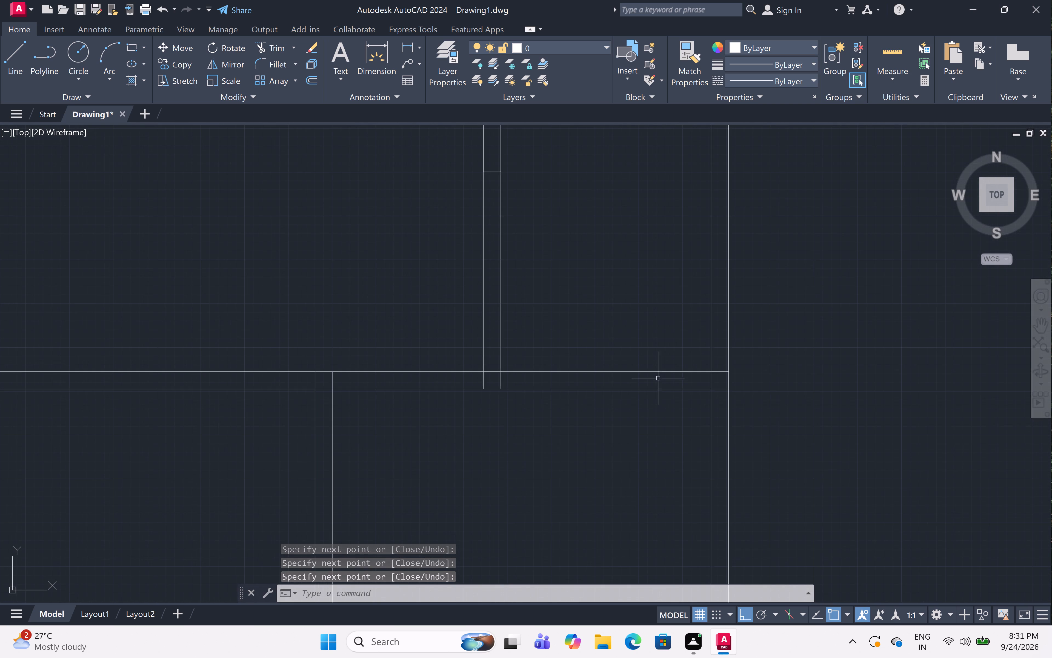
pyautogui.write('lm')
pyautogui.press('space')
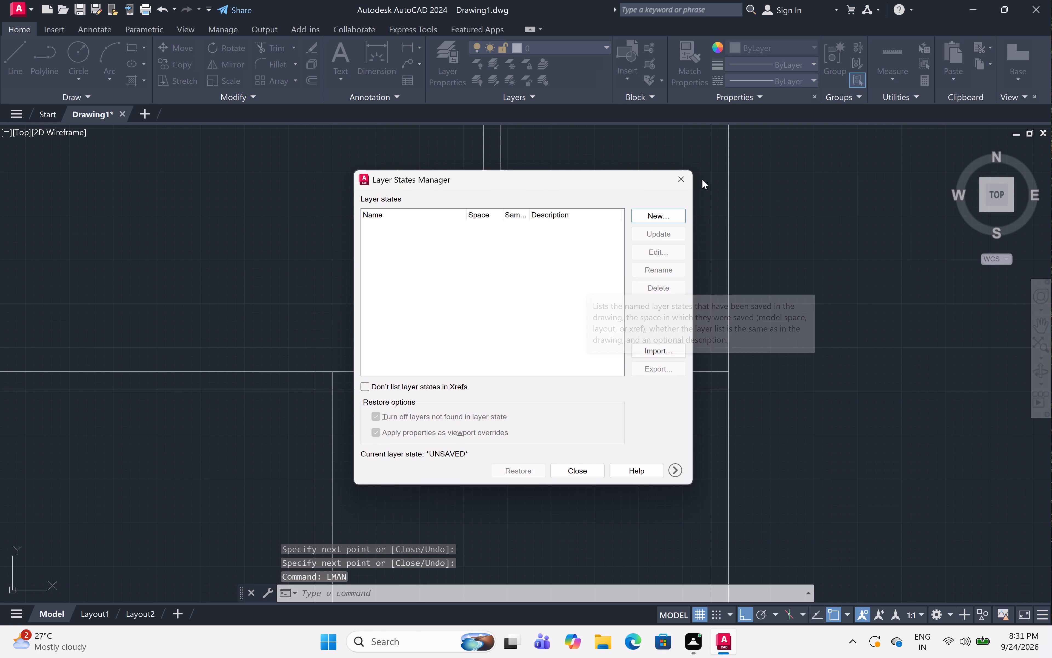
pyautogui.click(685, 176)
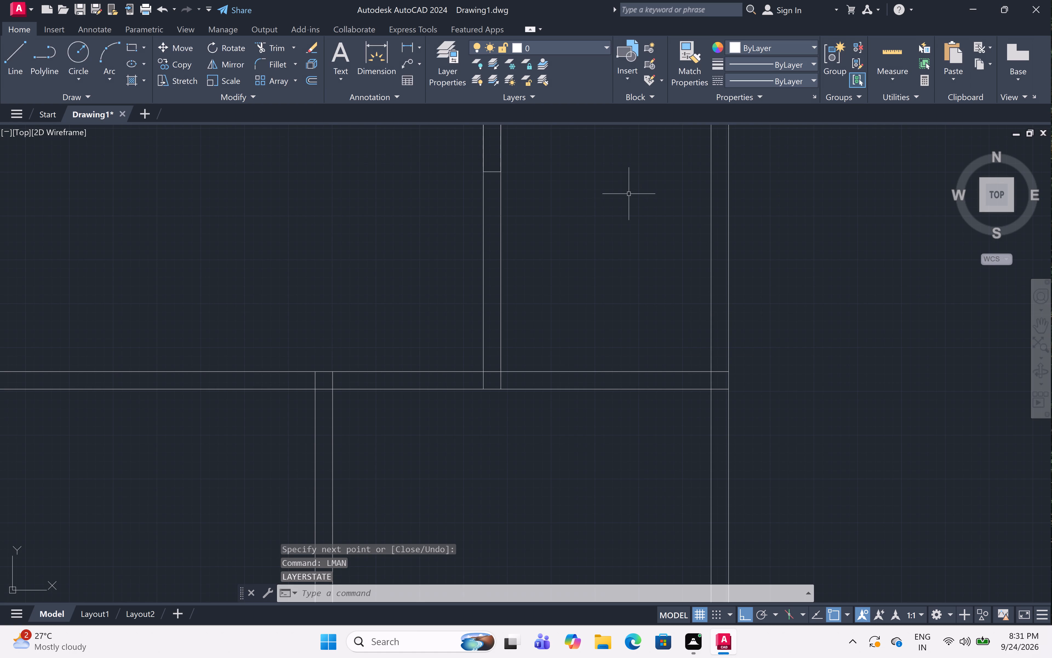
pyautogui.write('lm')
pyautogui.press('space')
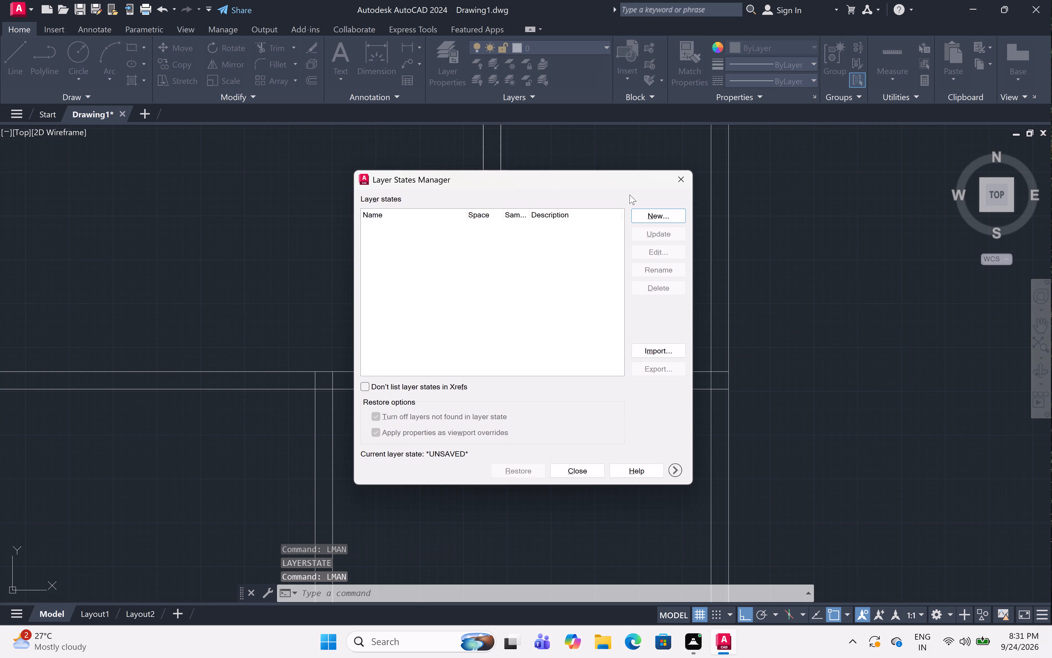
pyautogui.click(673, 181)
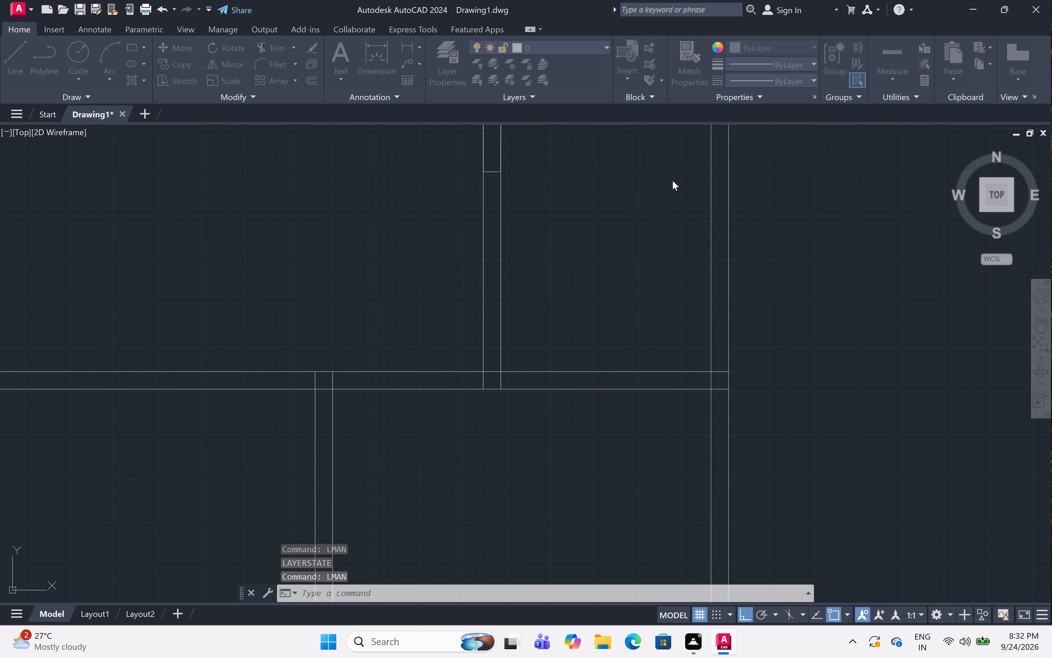
# Draw a closed 3' long opening outline in the wall below the second row, between its right partition and the right outer wall.
pyautogui.write('l')
pyautogui.press('space')
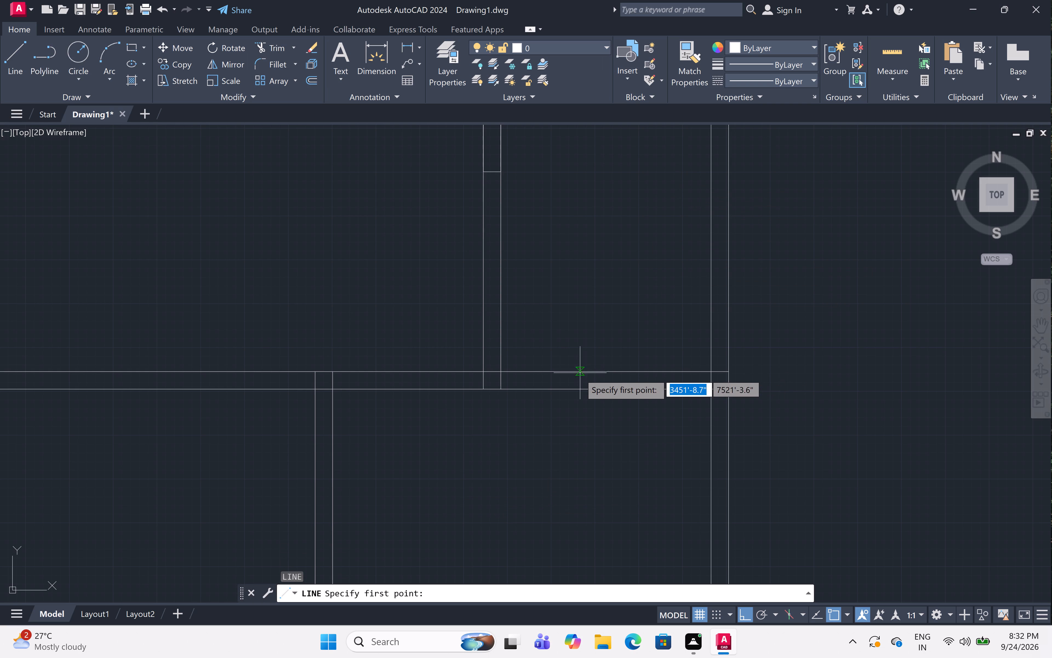
pyautogui.click(545, 373)
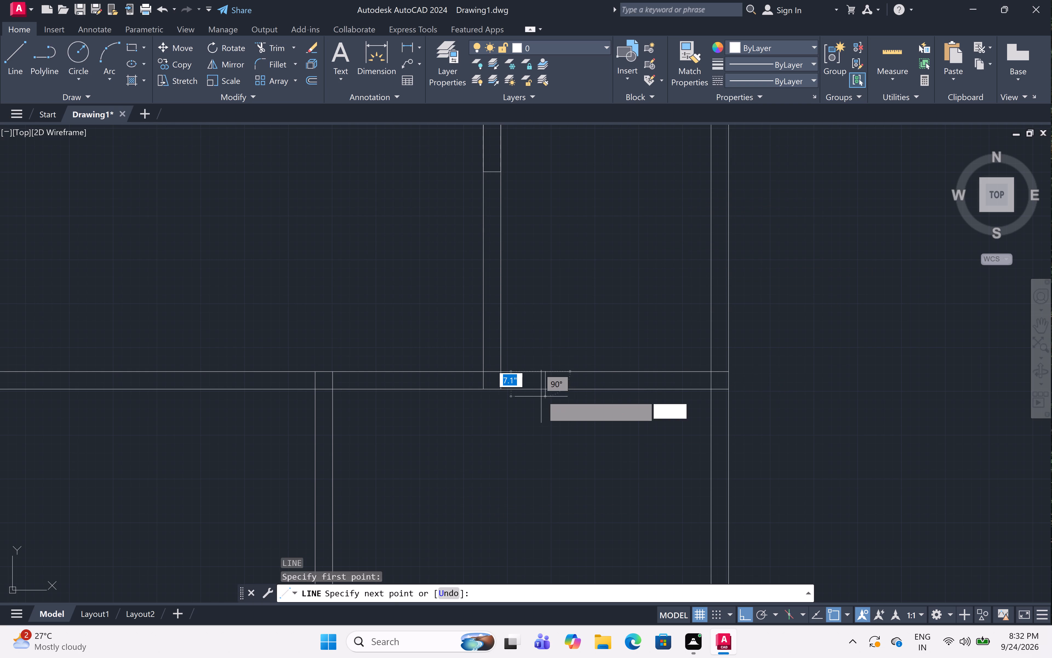
pyautogui.moveTo(545, 389); pyautogui.dragTo(550, 389)
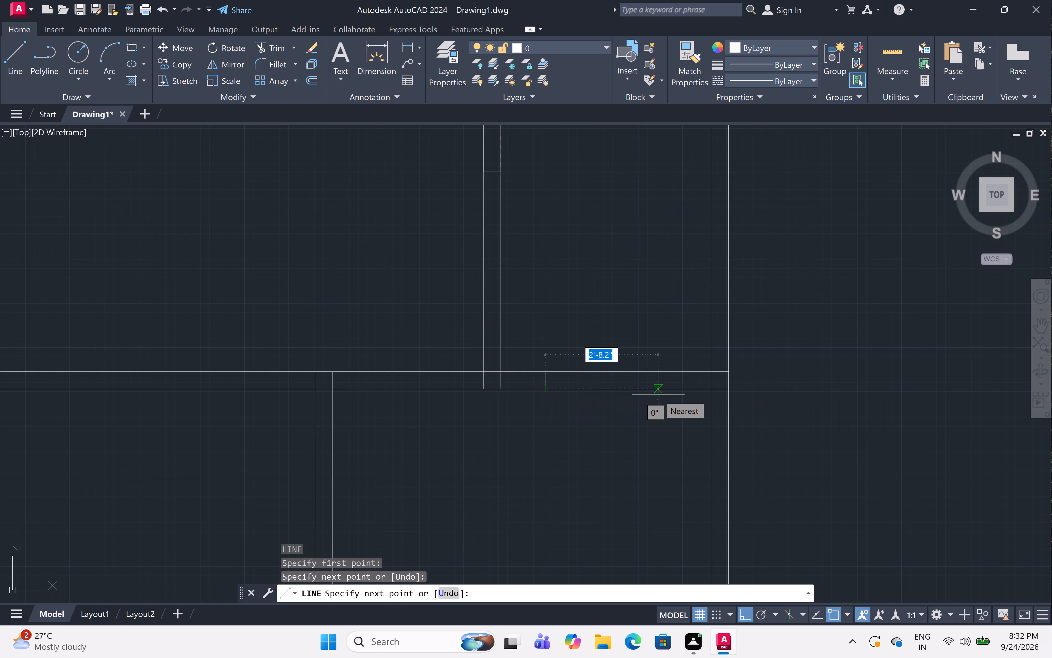
pyautogui.press('3')
pyautogui.write("'")
pyautogui.press('space')
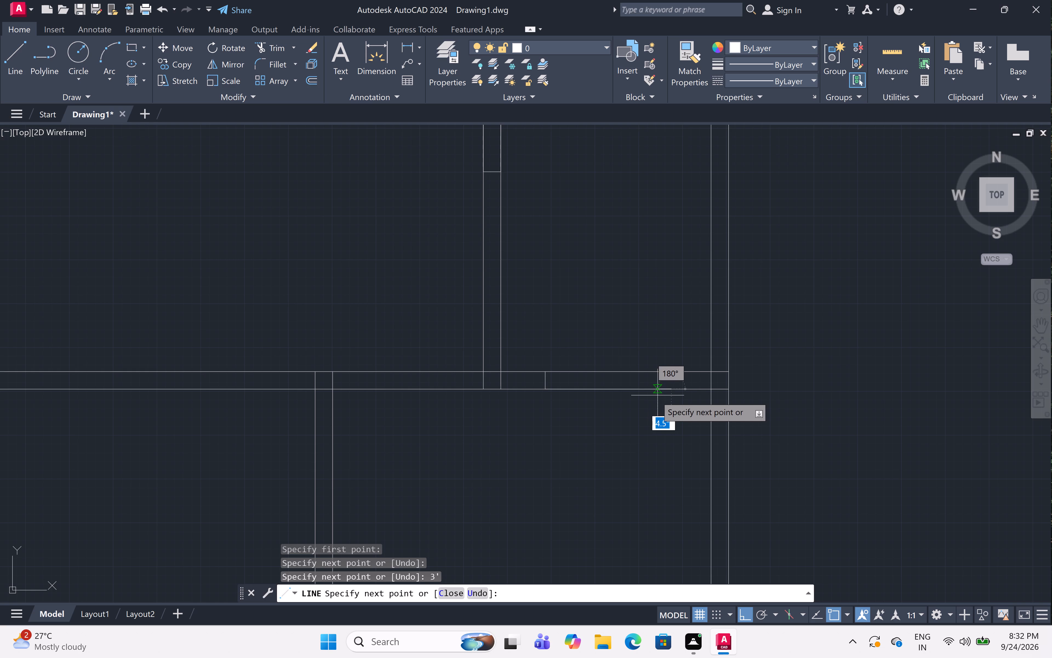
pyautogui.click(675, 373)
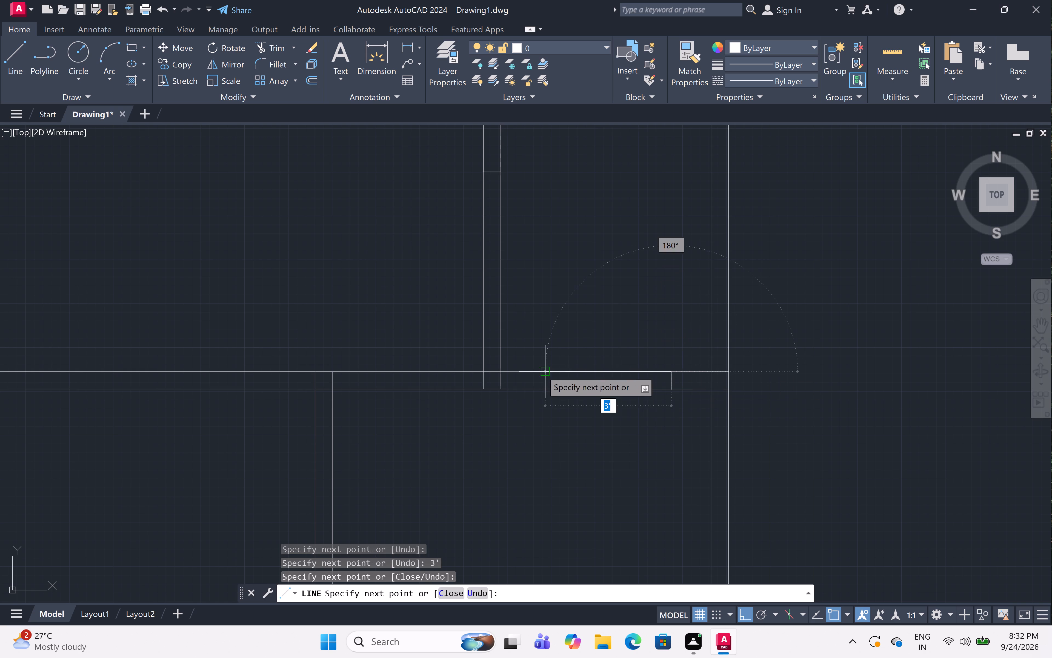
pyautogui.click(547, 372)
pyautogui.press('space')
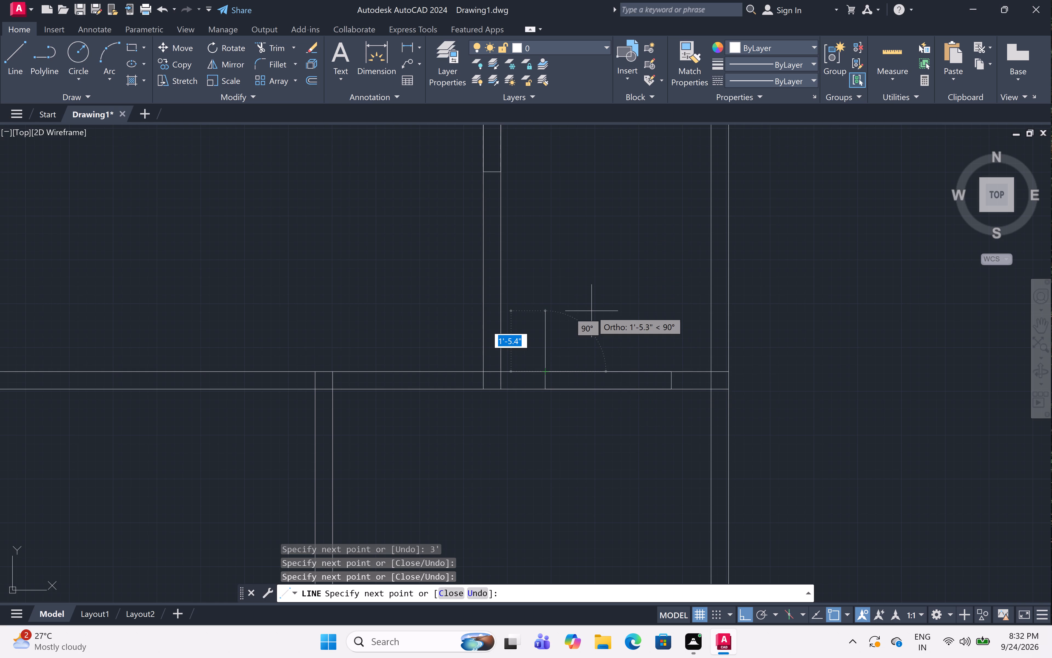
pyautogui.scroll(-4, 592, 310)
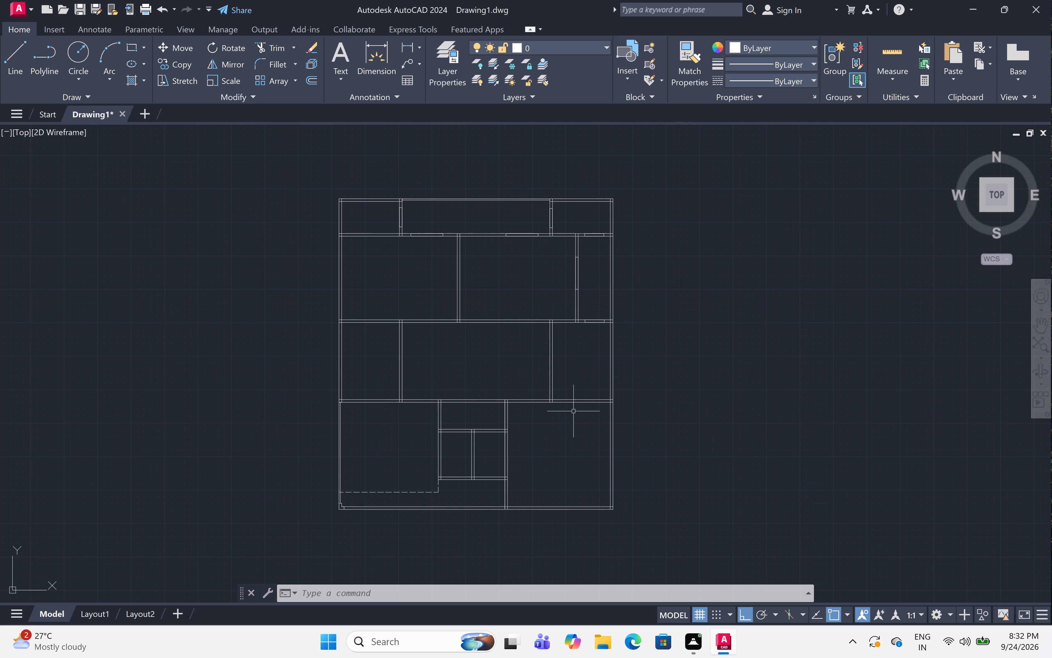
# Draw a closed opening outline about 6'-7" long in the wall below the third row, between its right partition and the right outer wall.
pyautogui.scroll(3, 578, 405)
pyautogui.write('l')
pyautogui.press('space')
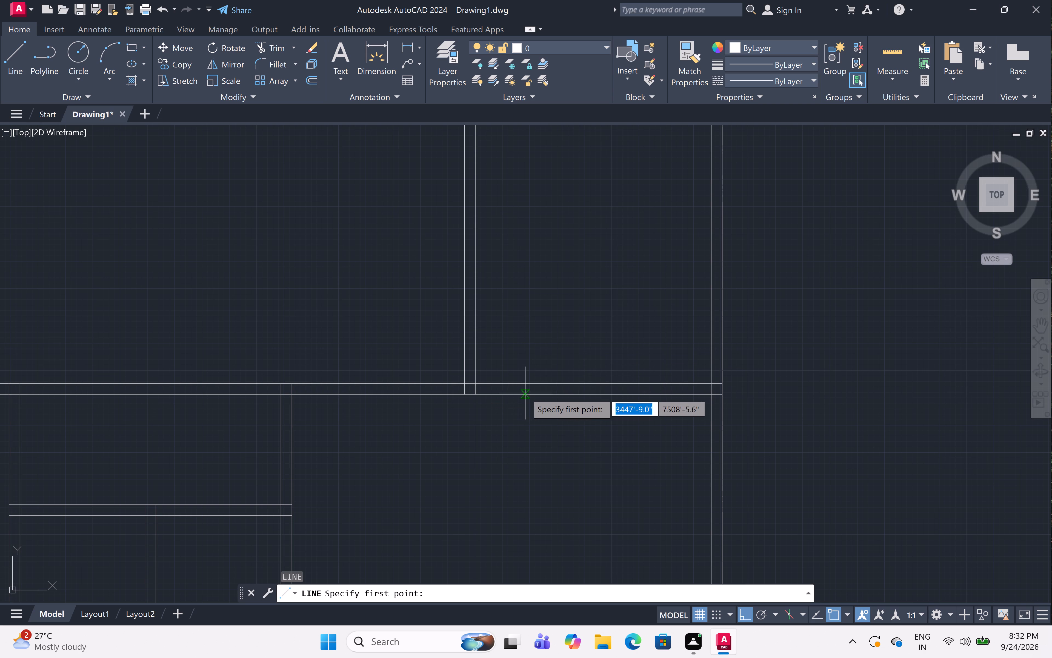
pyautogui.click(512, 383)
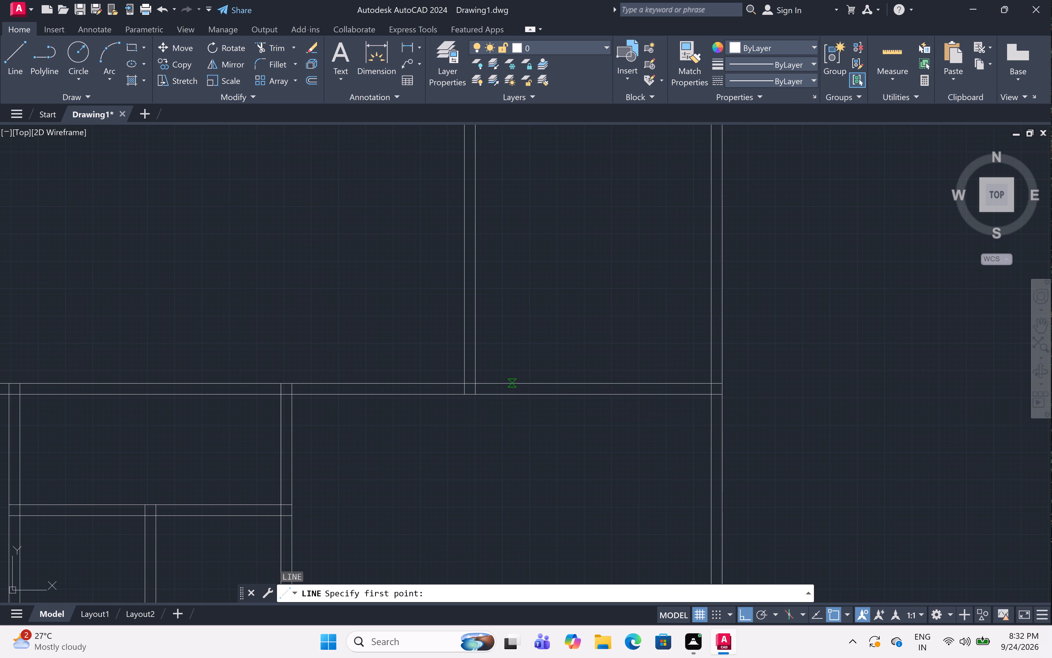
pyautogui.moveTo(514, 397); pyautogui.dragTo(518, 397)
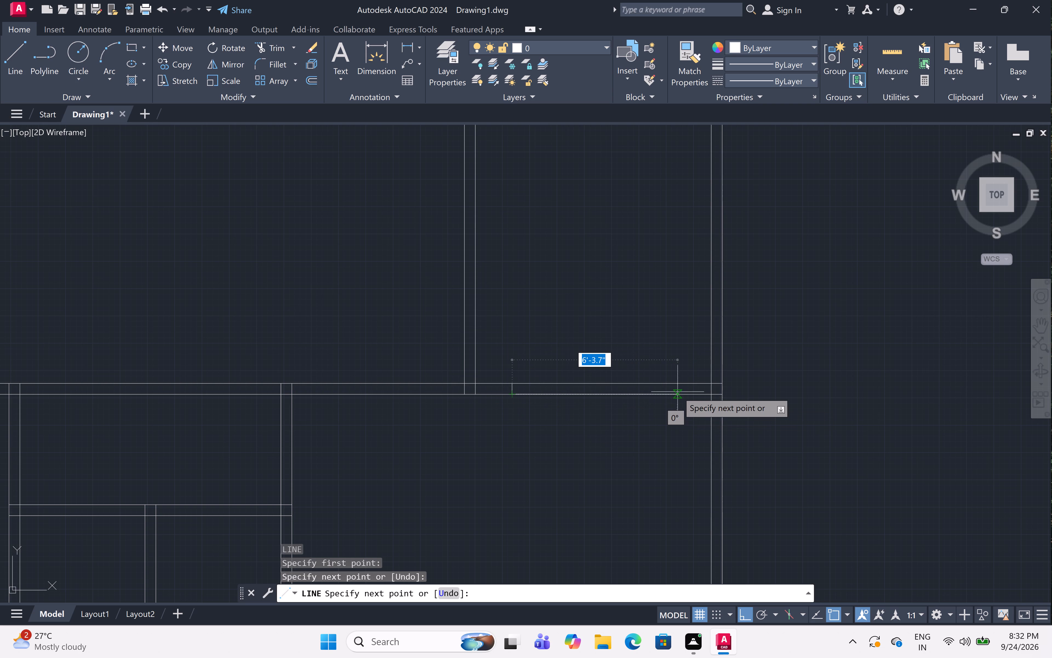
pyautogui.click(685, 393)
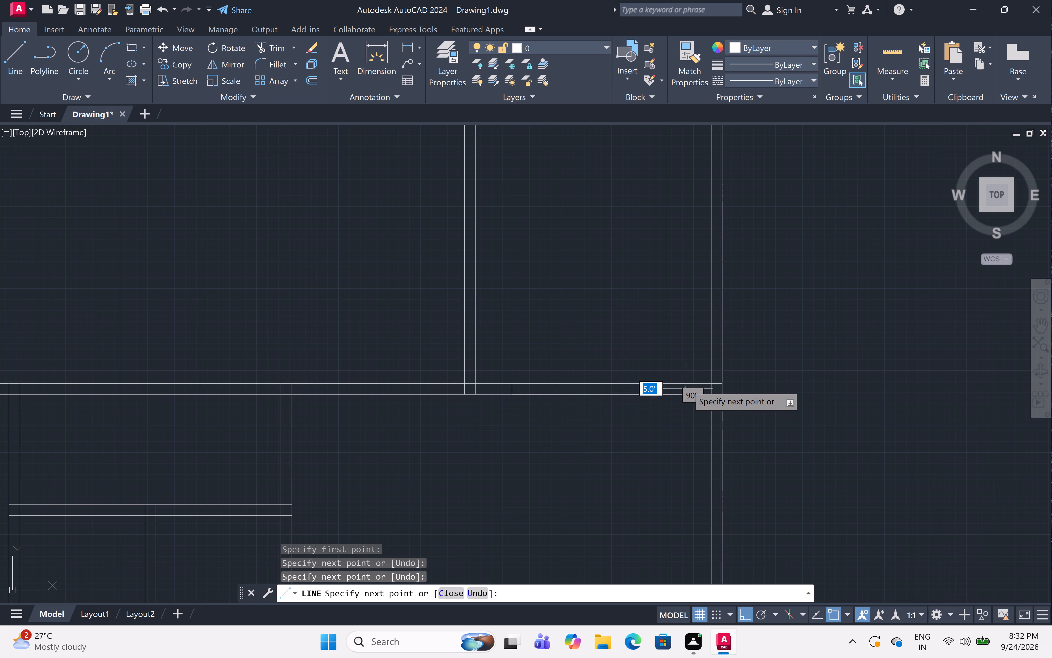
pyautogui.click(687, 384)
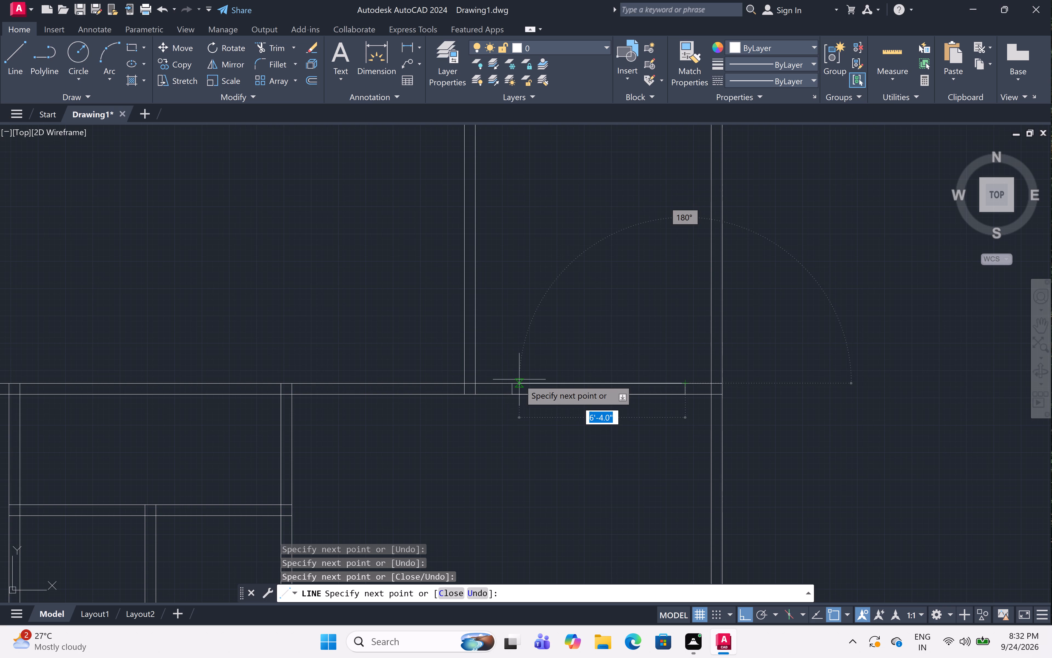
pyautogui.moveTo(512, 381); pyautogui.dragTo(515, 379)
pyautogui.press('Escape')
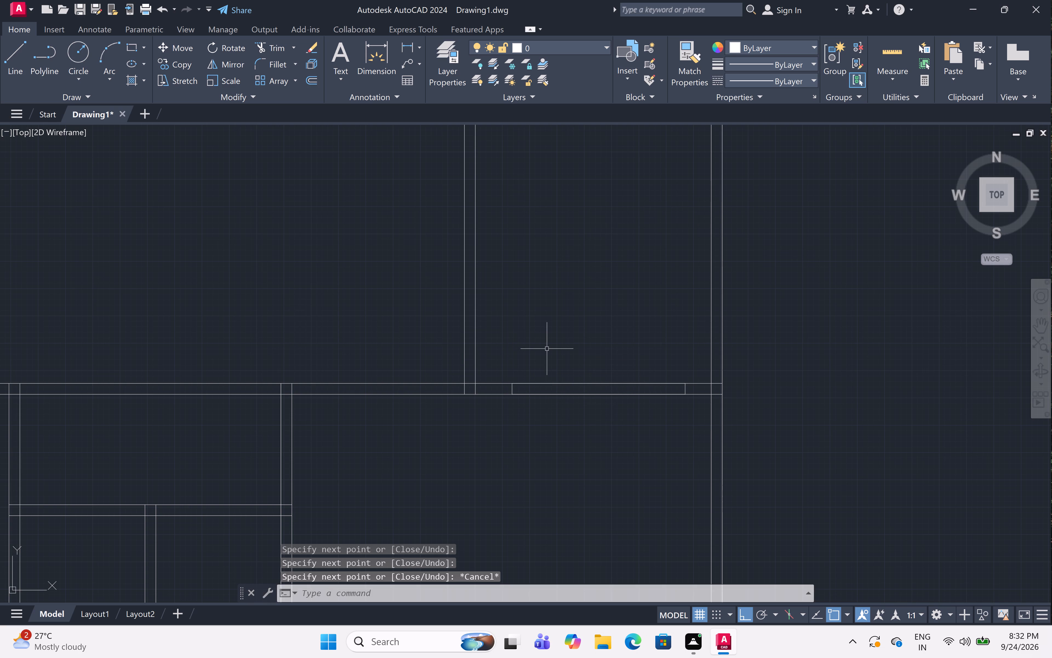
# Trim away the wall lines between the two ends of the new opening below the third row.
pyautogui.write('tr')
pyautogui.press('space')
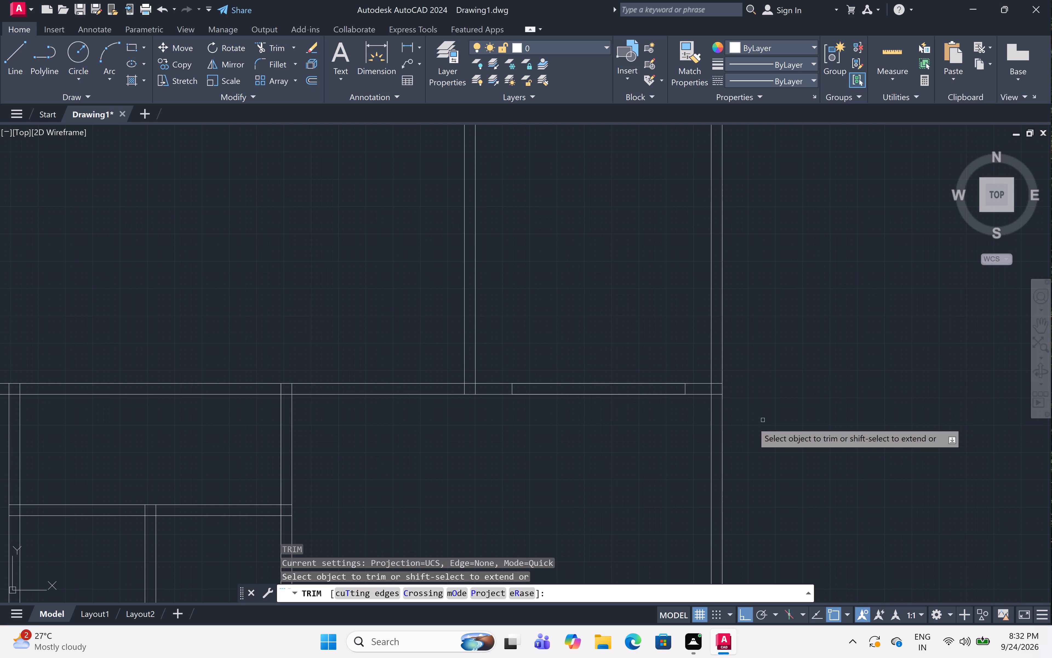
pyautogui.click(627, 347)
pyautogui.click(564, 458)
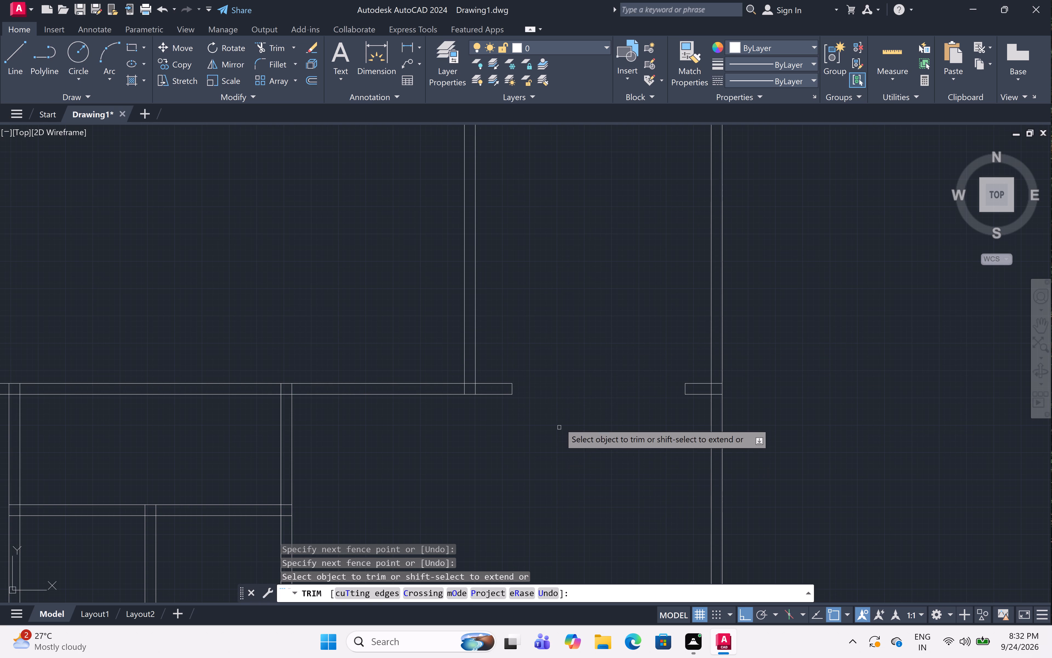
pyautogui.press('Escape')
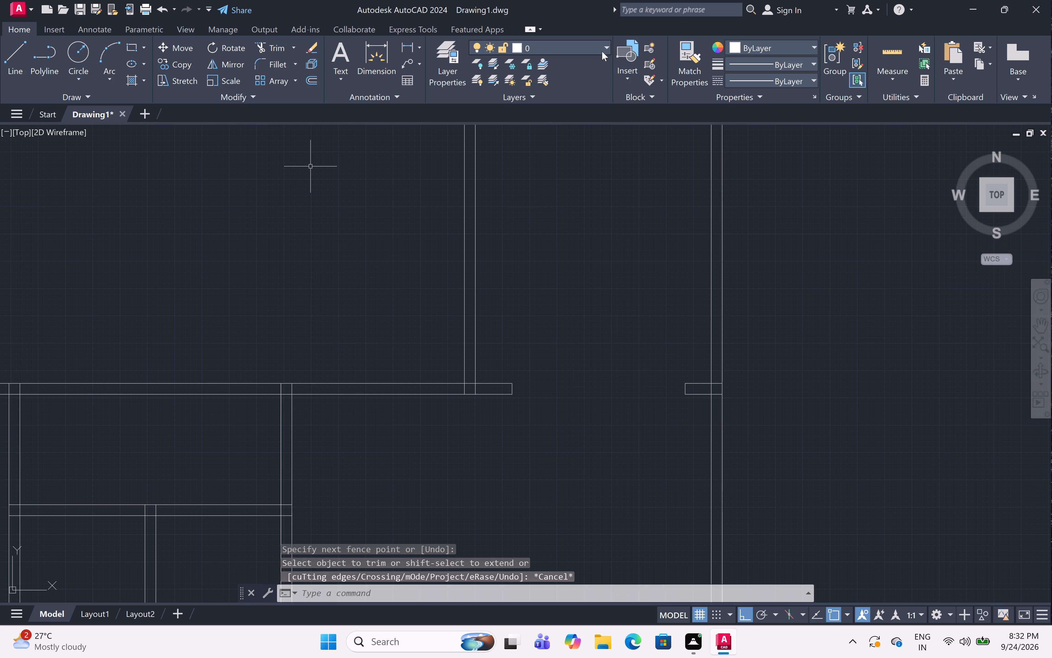
# Make Layer1 current and draw two dashed lines across the trimmed opening, joining the upper and lower corners of its ends.
pyautogui.click(602, 43)
pyautogui.click(599, 80)
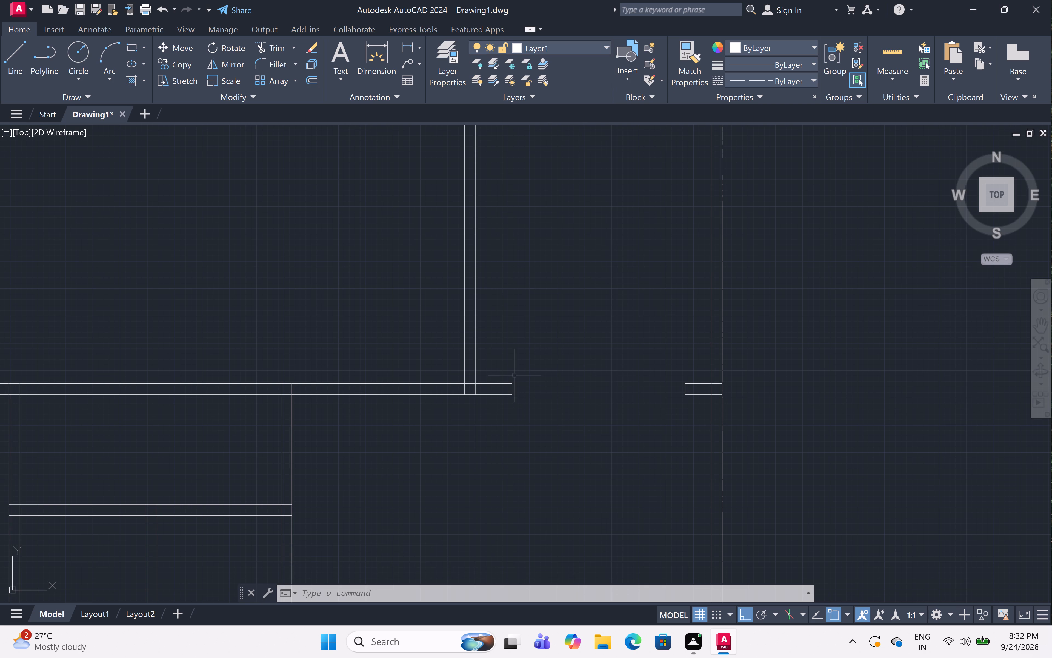
pyautogui.write('l')
pyautogui.press('space')
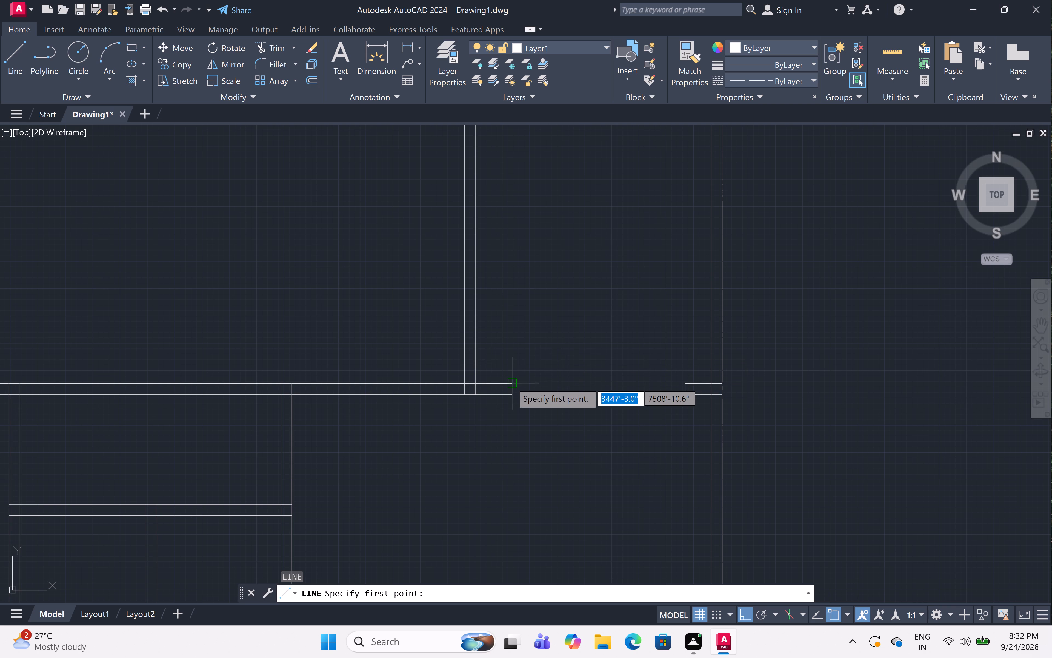
pyautogui.moveTo(511, 382); pyautogui.dragTo(518, 384)
pyautogui.click(689, 380)
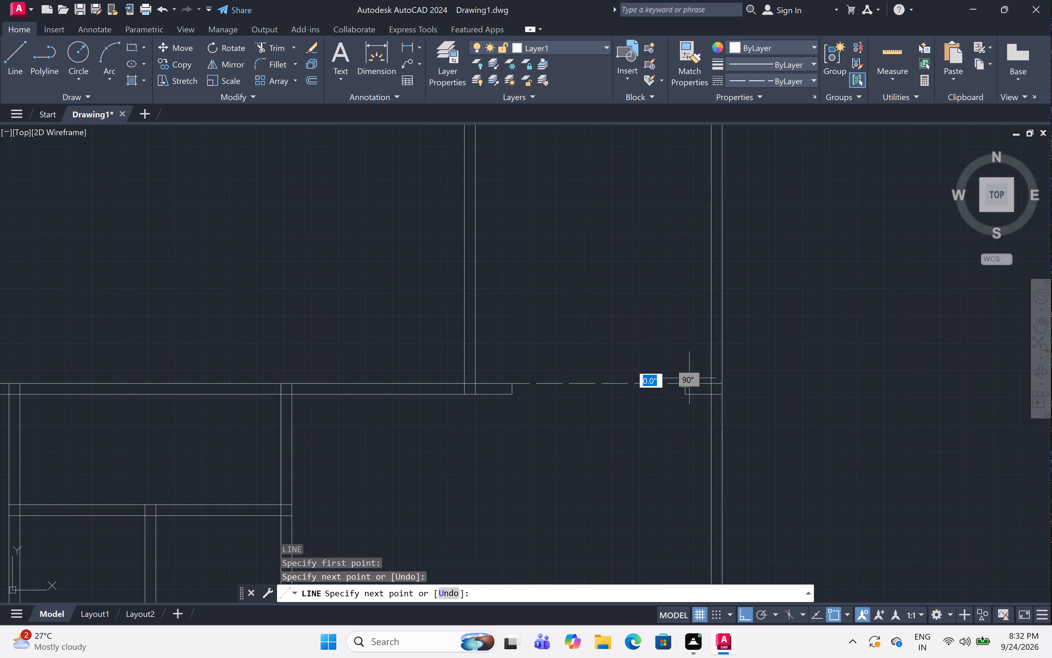
pyautogui.press('space')
pyautogui.press('space')
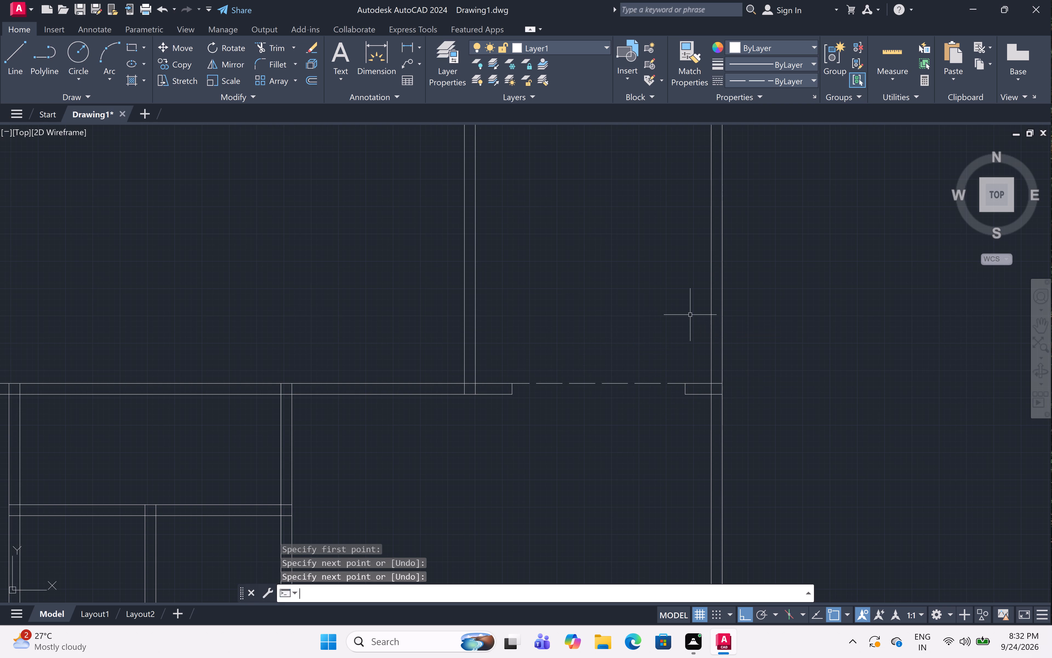
pyautogui.click(513, 392)
pyautogui.moveTo(513, 393); pyautogui.dragTo(517, 393)
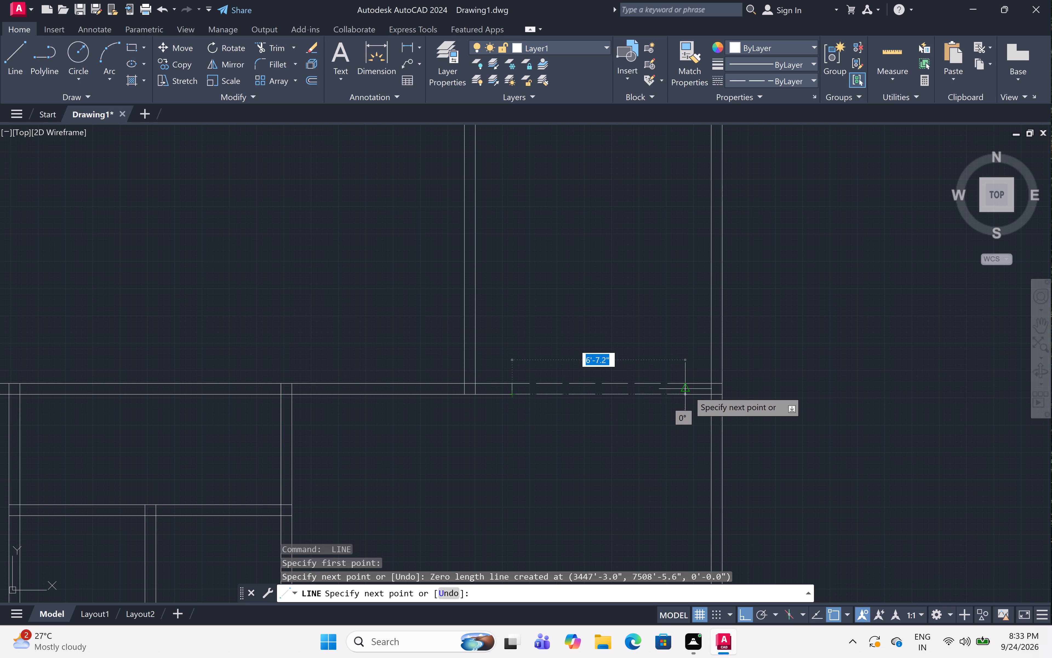
pyautogui.moveTo(688, 394); pyautogui.dragTo(688, 389)
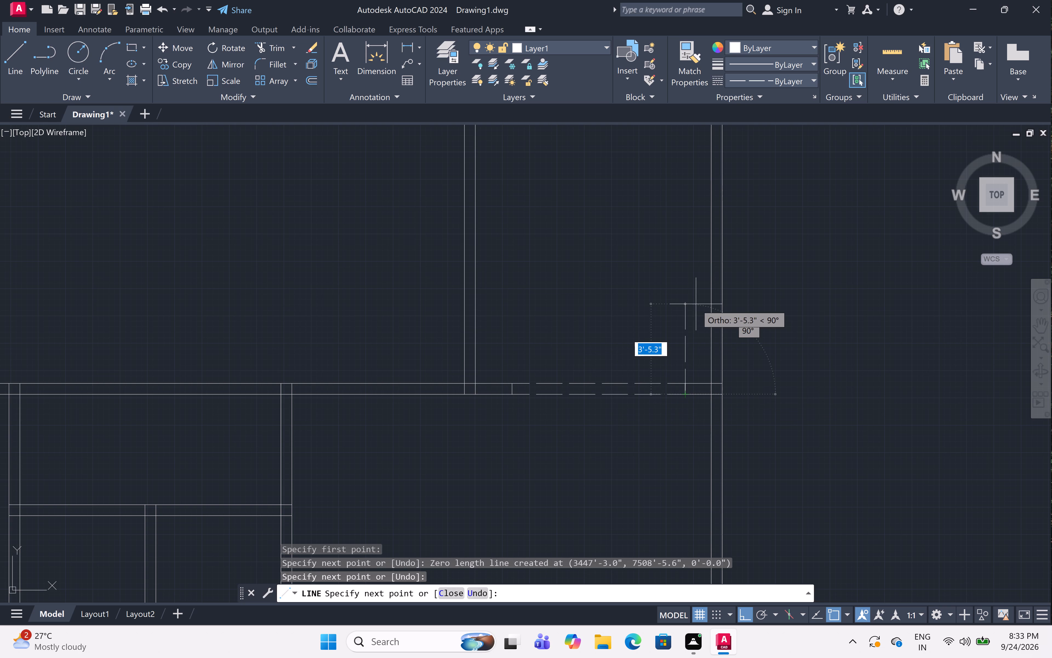
pyautogui.press('space')
# Start an opening outline across the thickness of the bottom outer wall, just right of the bottom row's full-height right partition.
pyautogui.scroll(-2, 685, 293)
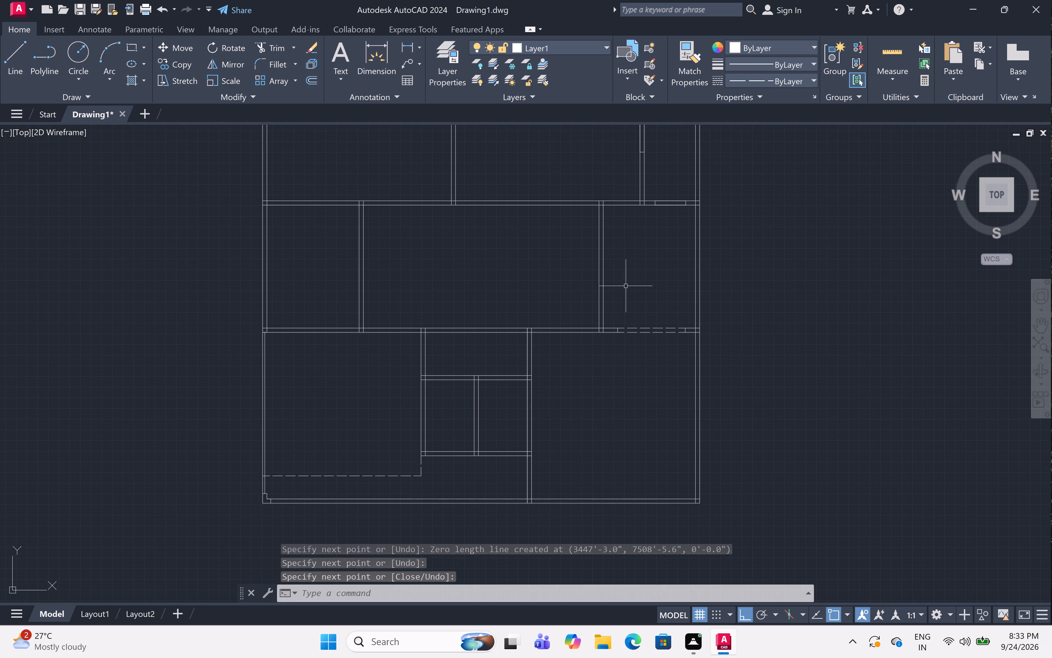
pyautogui.scroll(-1, 626, 286)
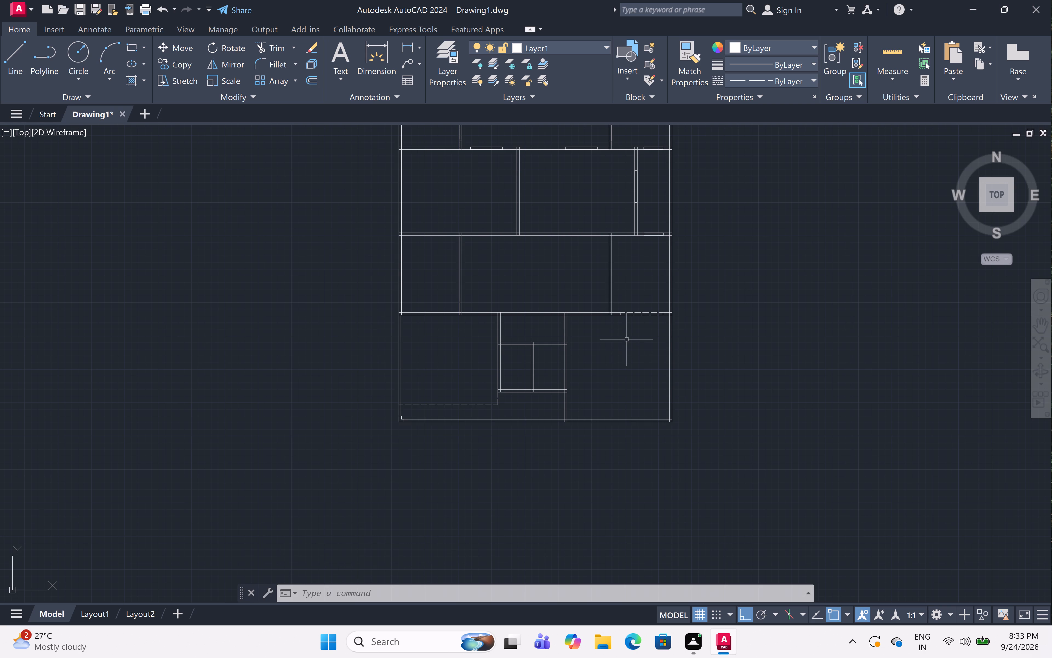
pyautogui.scroll(2, 490, 321)
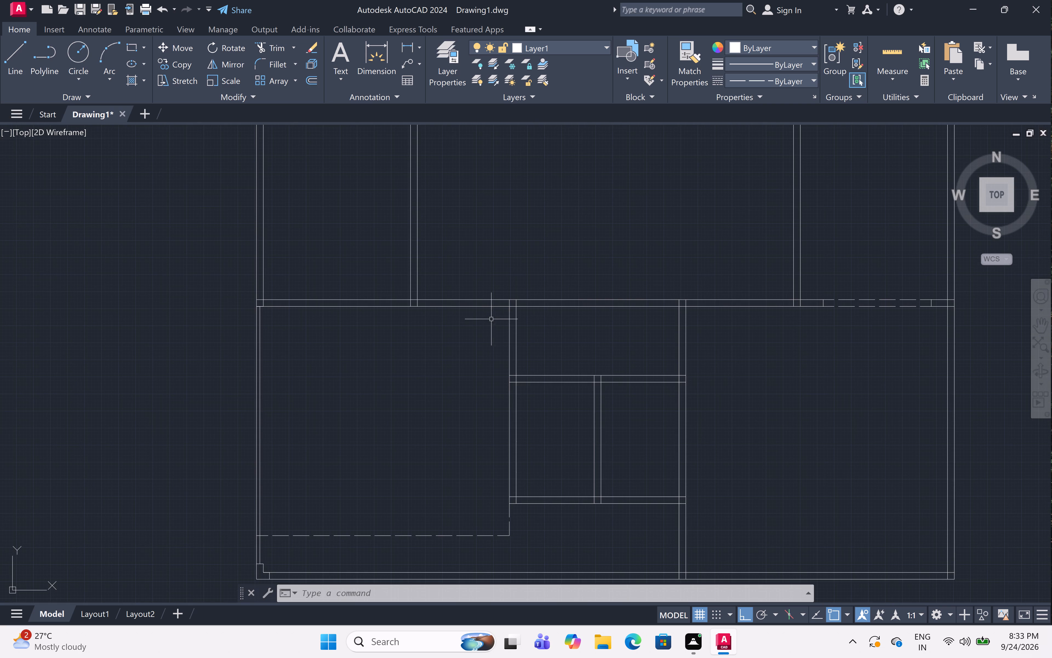
pyautogui.scroll(1, 507, 312)
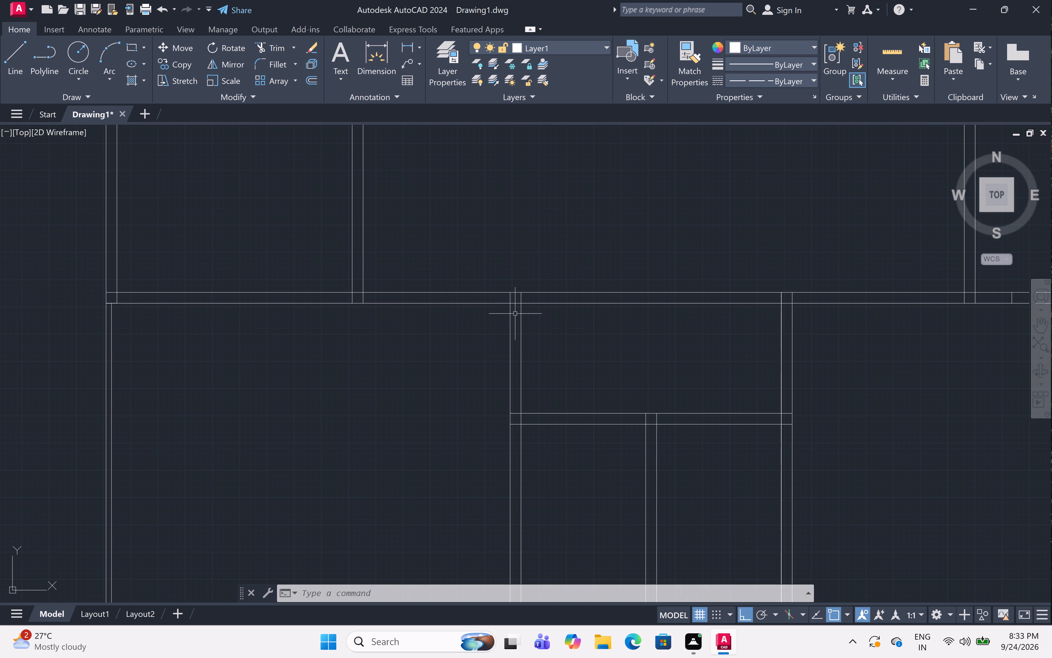
pyautogui.scroll(-3, 562, 317)
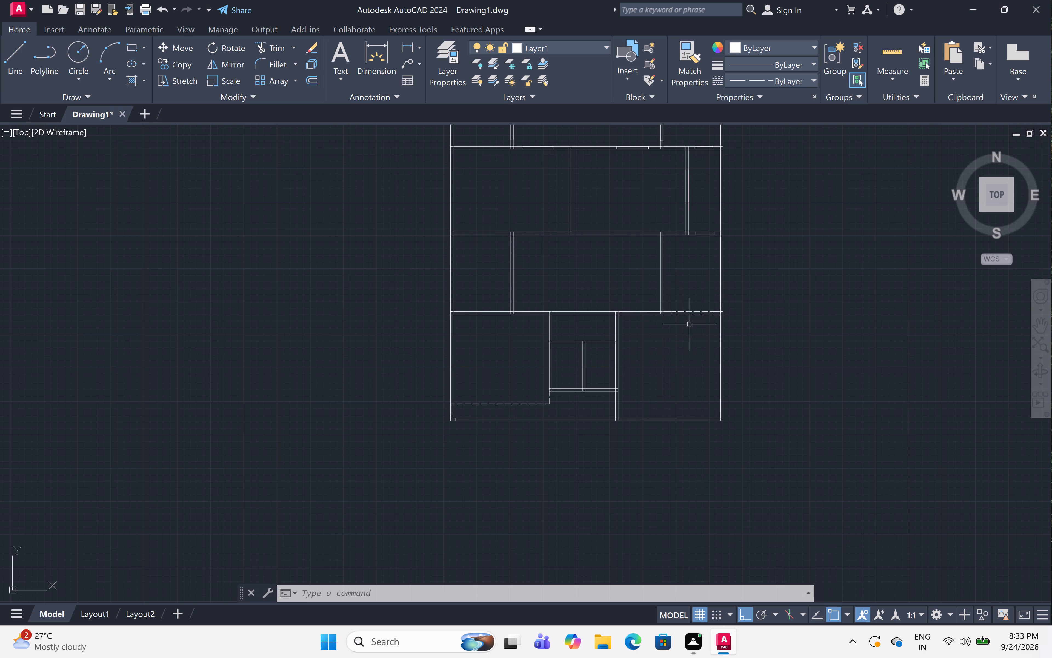
pyautogui.scroll(-1, 674, 348)
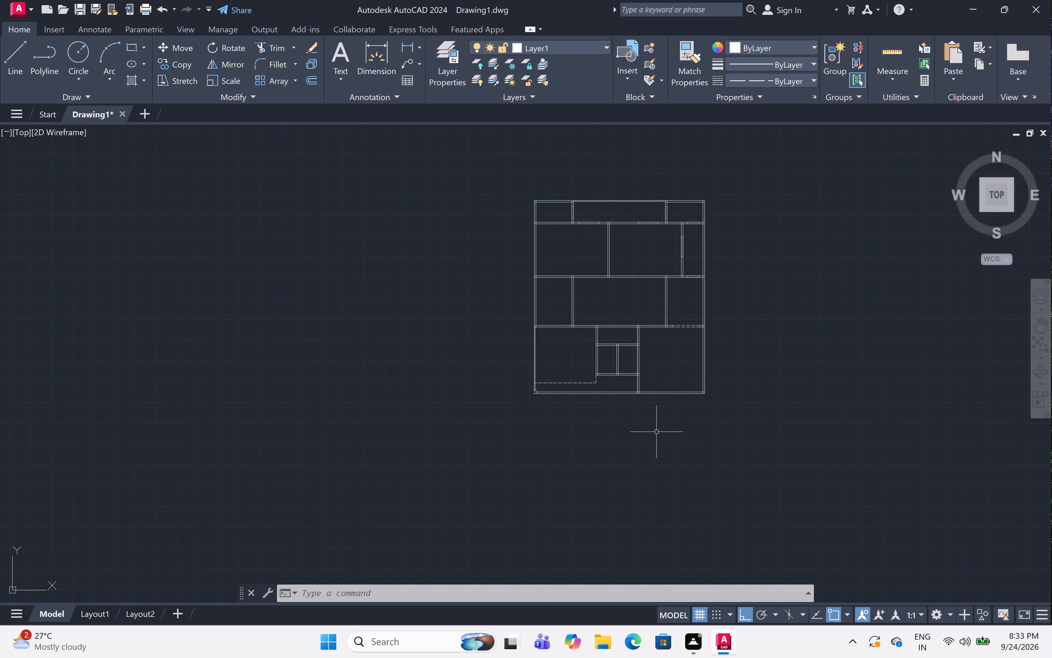
pyautogui.scroll(4, 671, 396)
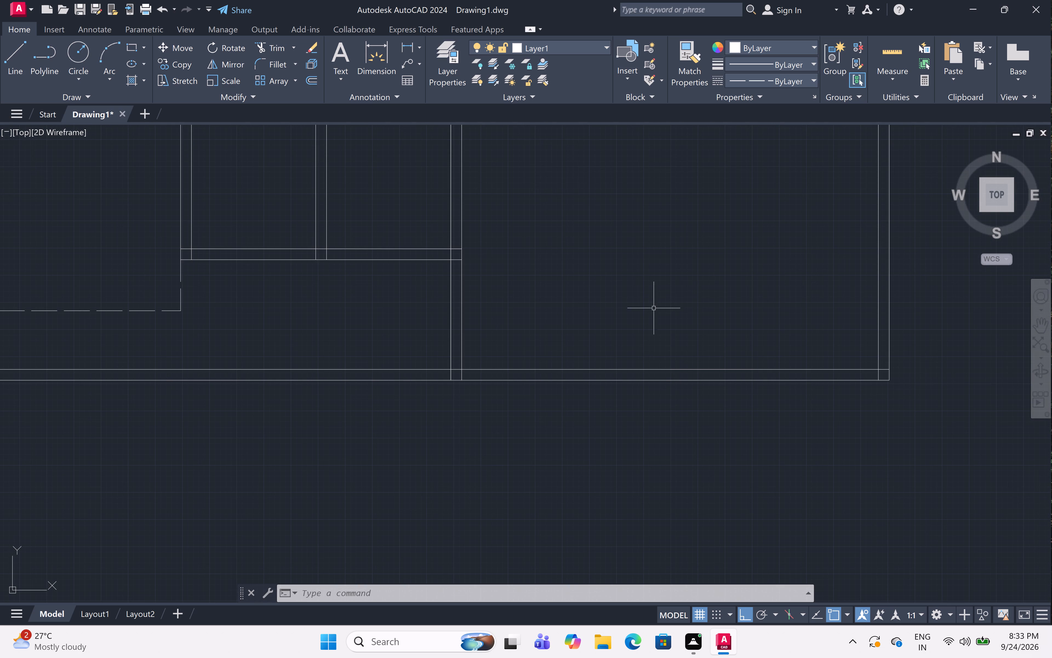
pyautogui.press('l')
pyautogui.press('space')
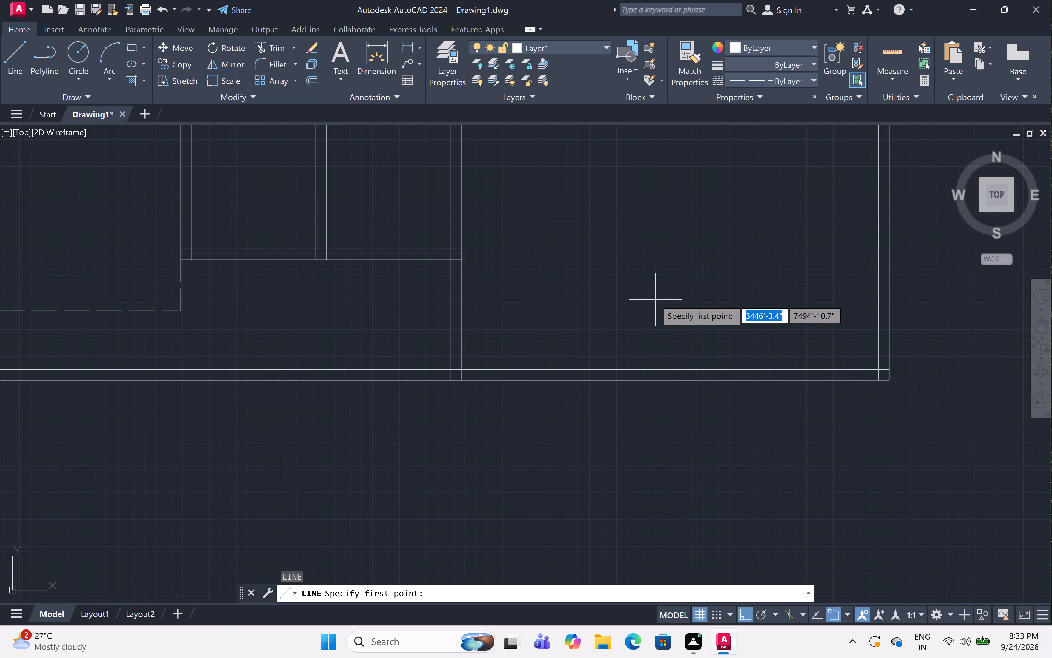
pyautogui.click(507, 369)
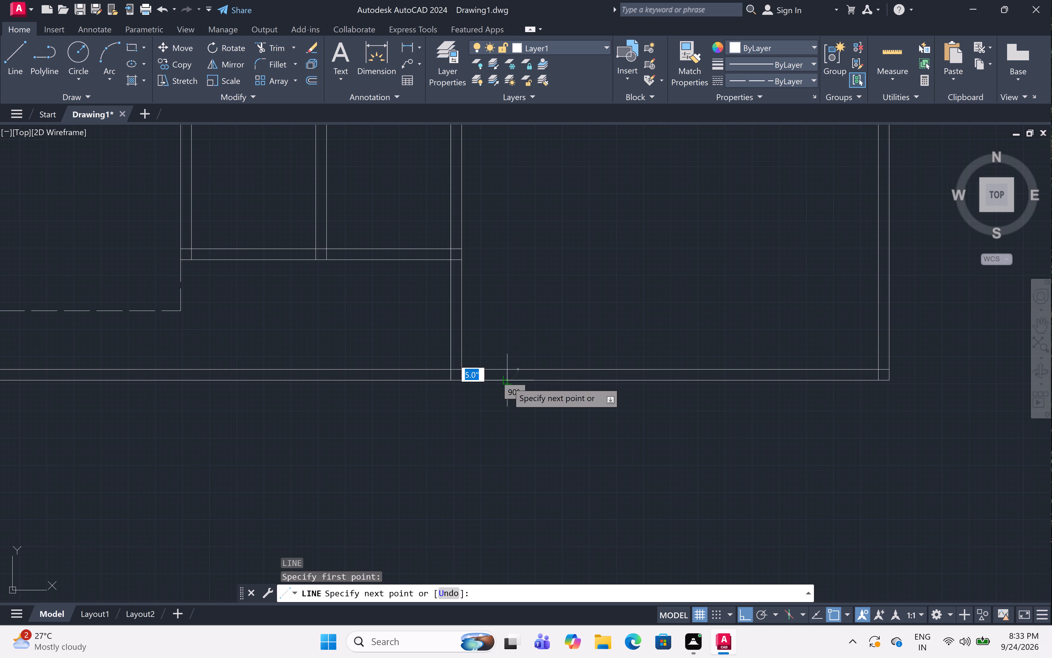
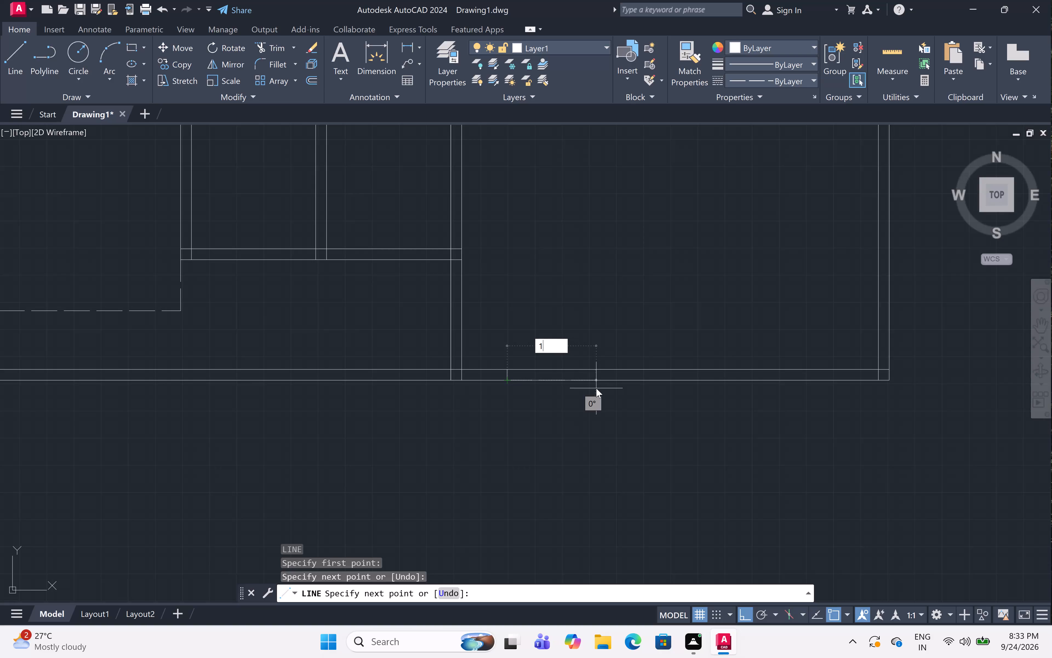
# Abandon and undo the unfinished opening outline in the bottom outer wall.
pyautogui.press('Escape')
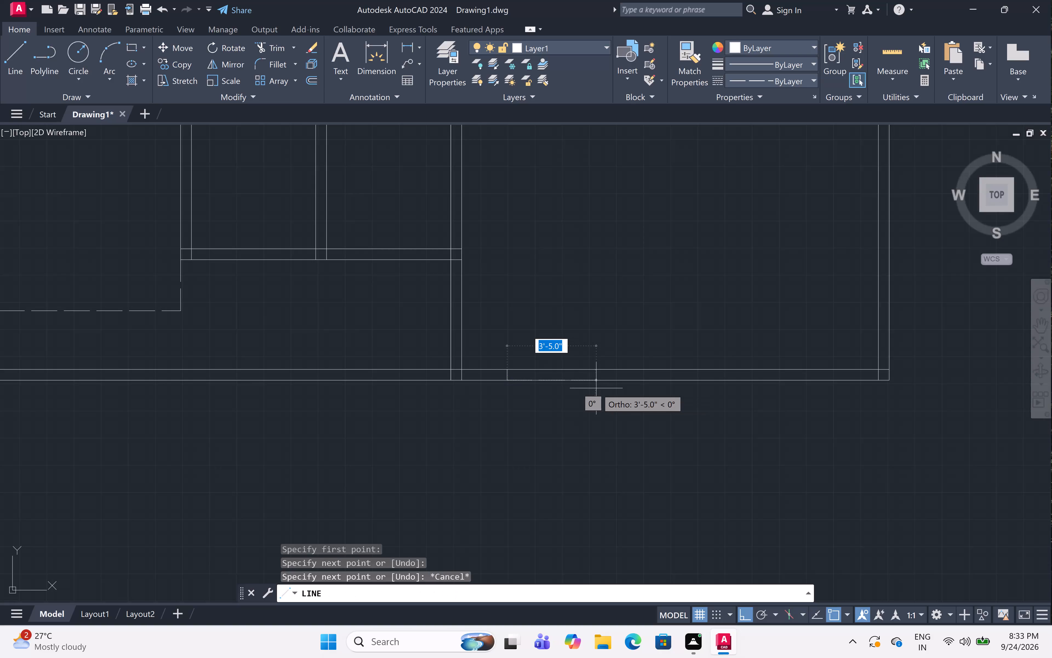
pyautogui.hotkey('ctrl', 'z')
pyautogui.hotkey('ctrl', 'z')
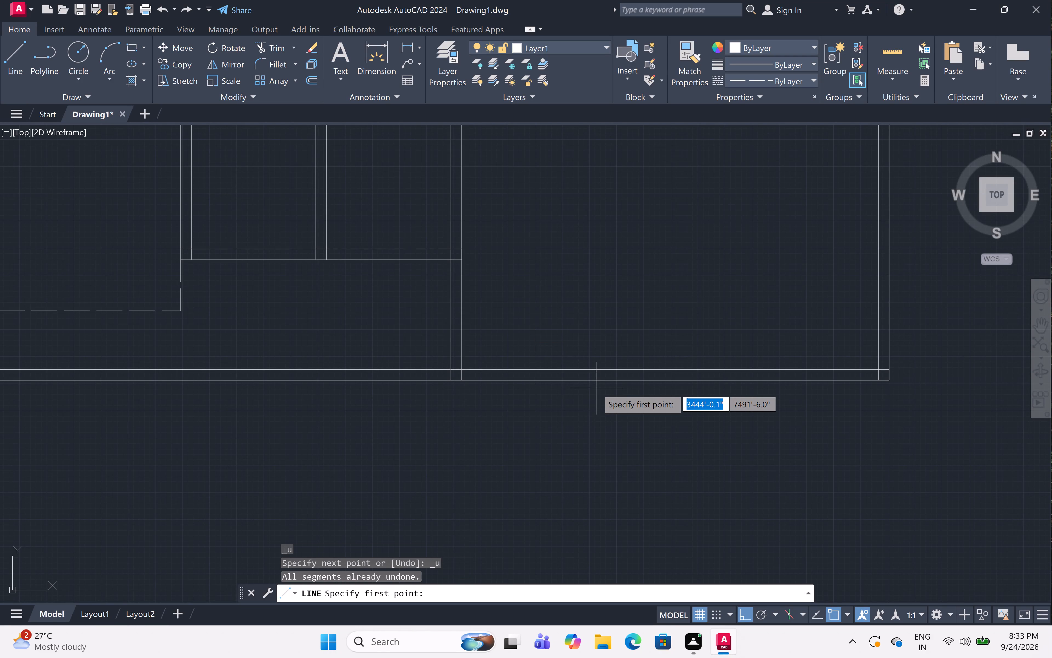
# On layer 0, draw a closed 1' long opening outline across the bottom outer wall, just right of the full-height right partition.
pyautogui.click(602, 44)
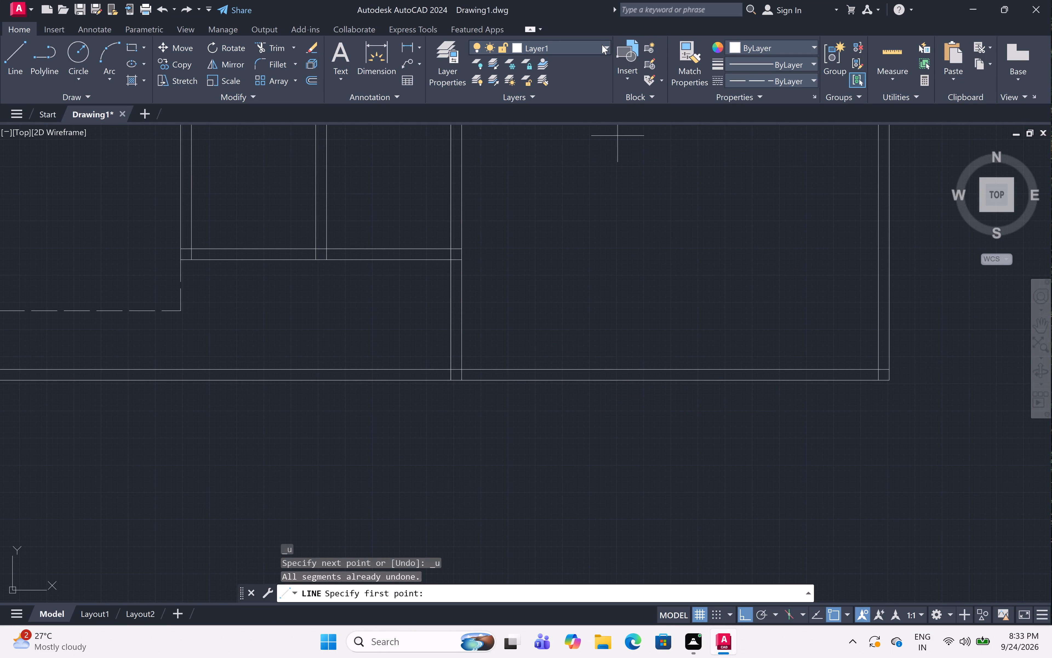
pyautogui.click(595, 59)
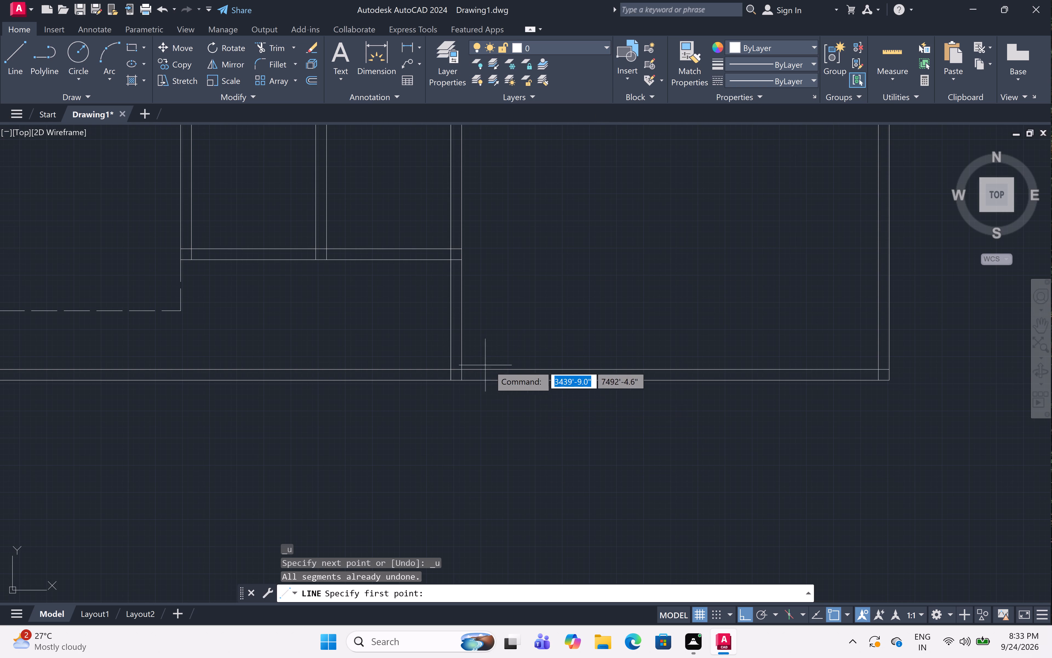
pyautogui.doubleClick(505, 368)
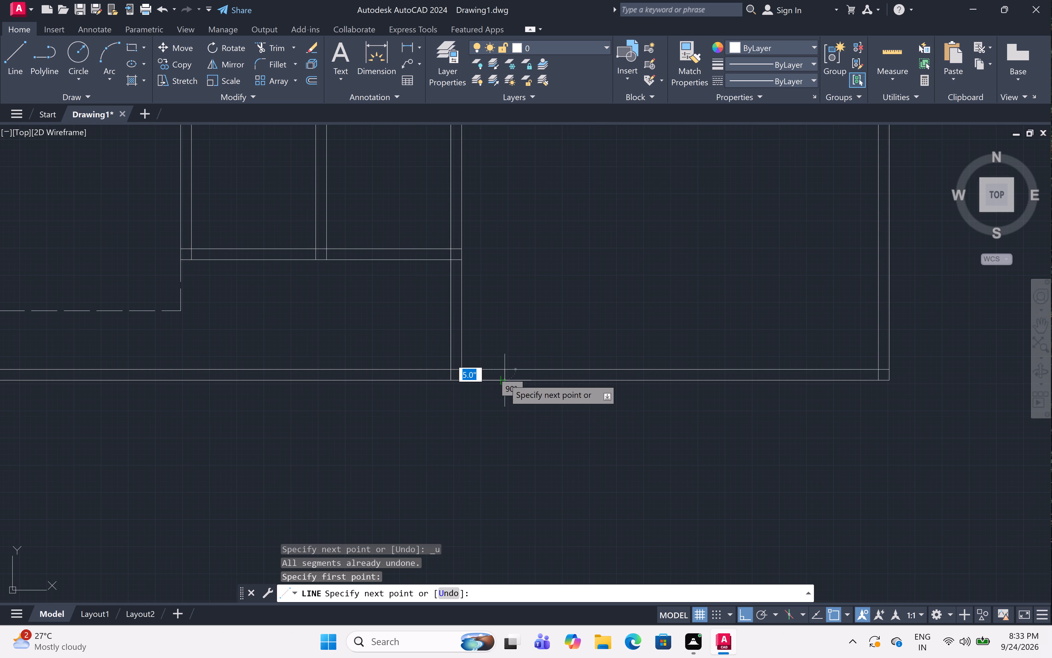
pyautogui.moveTo(504, 379); pyautogui.dragTo(553, 383)
pyautogui.press('1')
pyautogui.write("'")
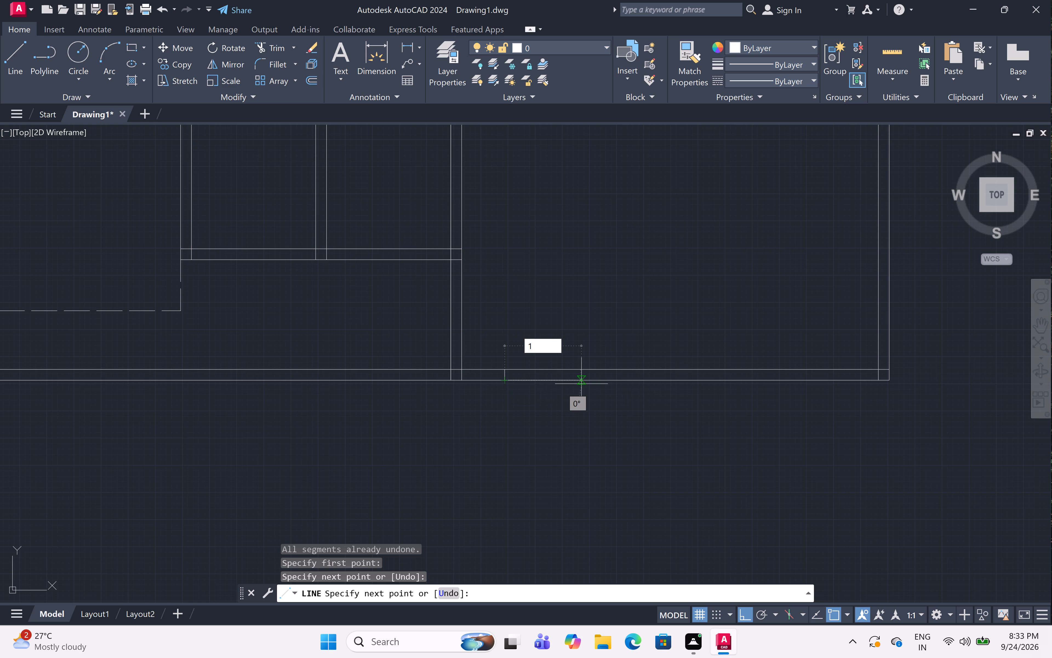
pyautogui.press('space')
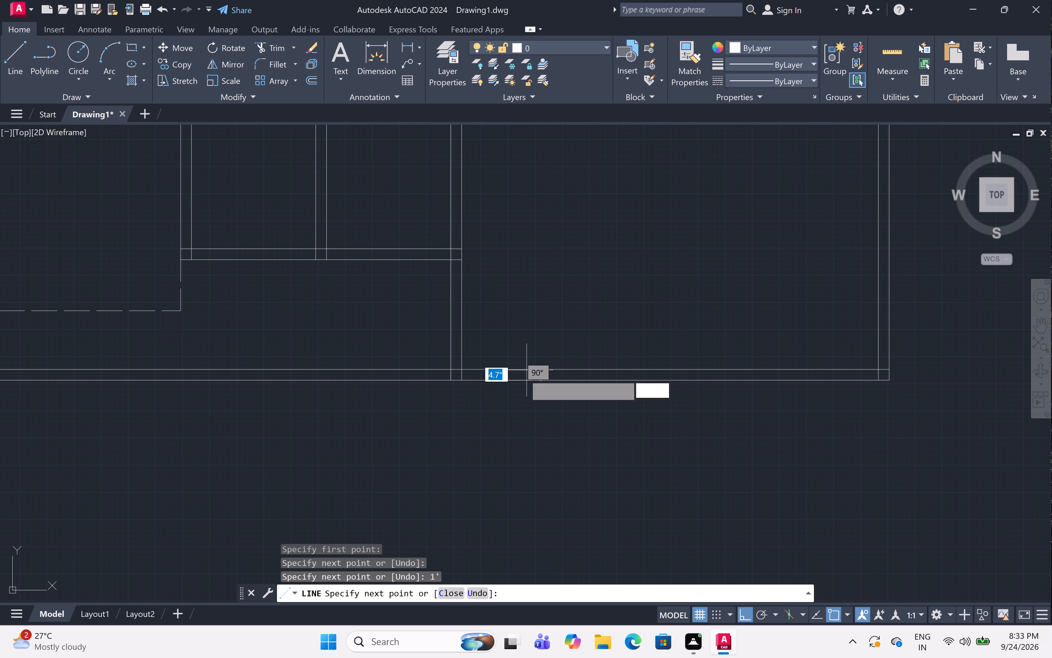
pyautogui.click(531, 372)
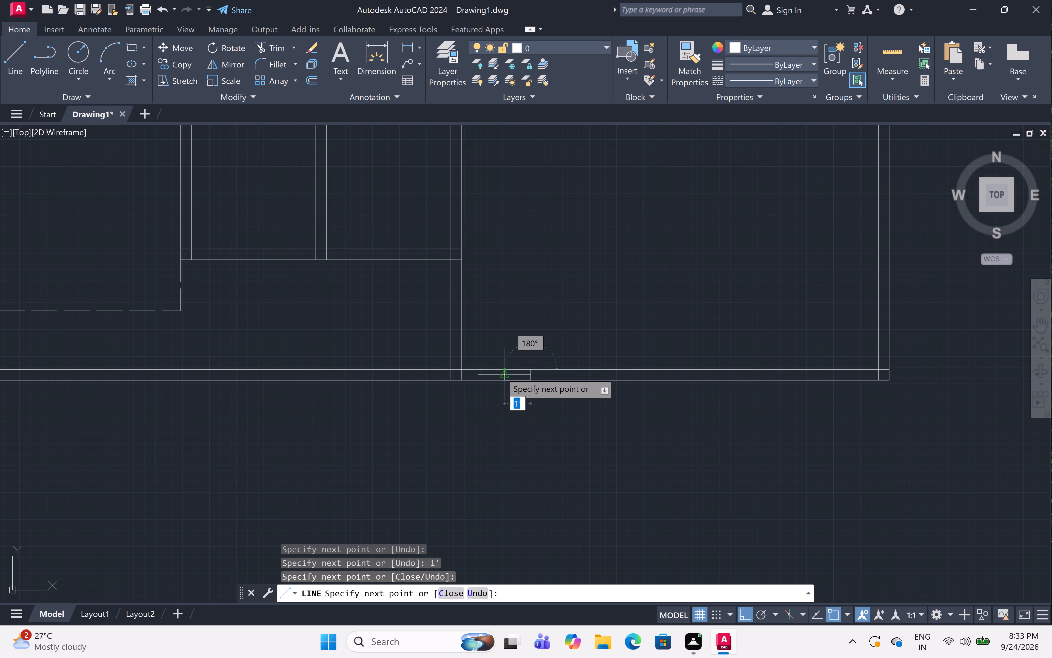
pyautogui.click(506, 369)
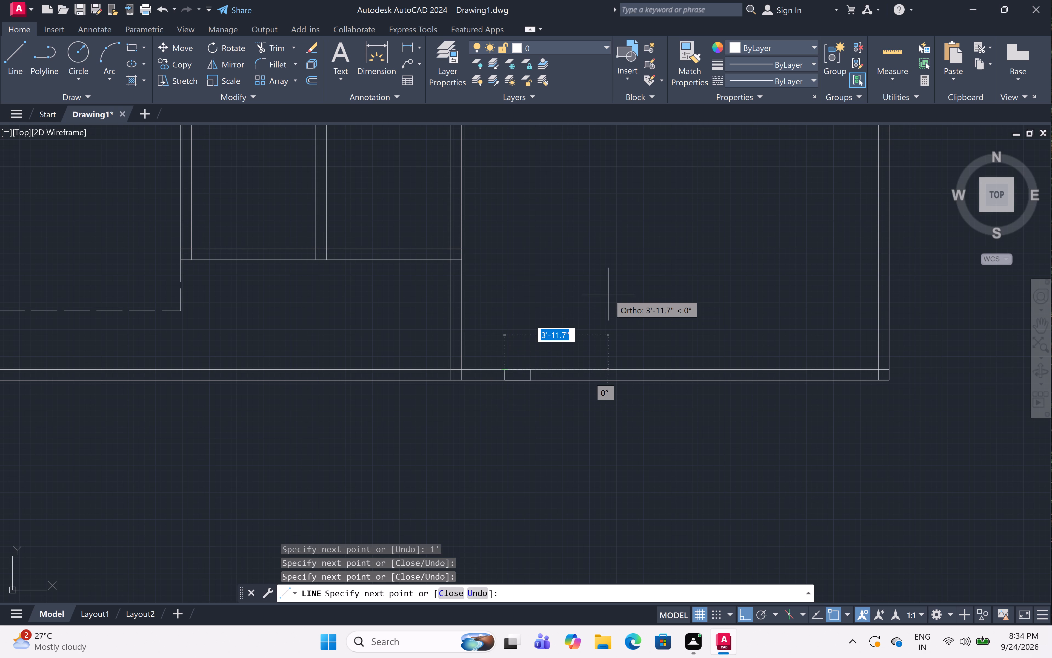
pyautogui.press('space')
# Draw a closed 5' long opening outline across the bottom outer wall, a short gap right of the new 1' opening.
pyautogui.scroll(-2, 613, 295)
pyautogui.scroll(2, 621, 323)
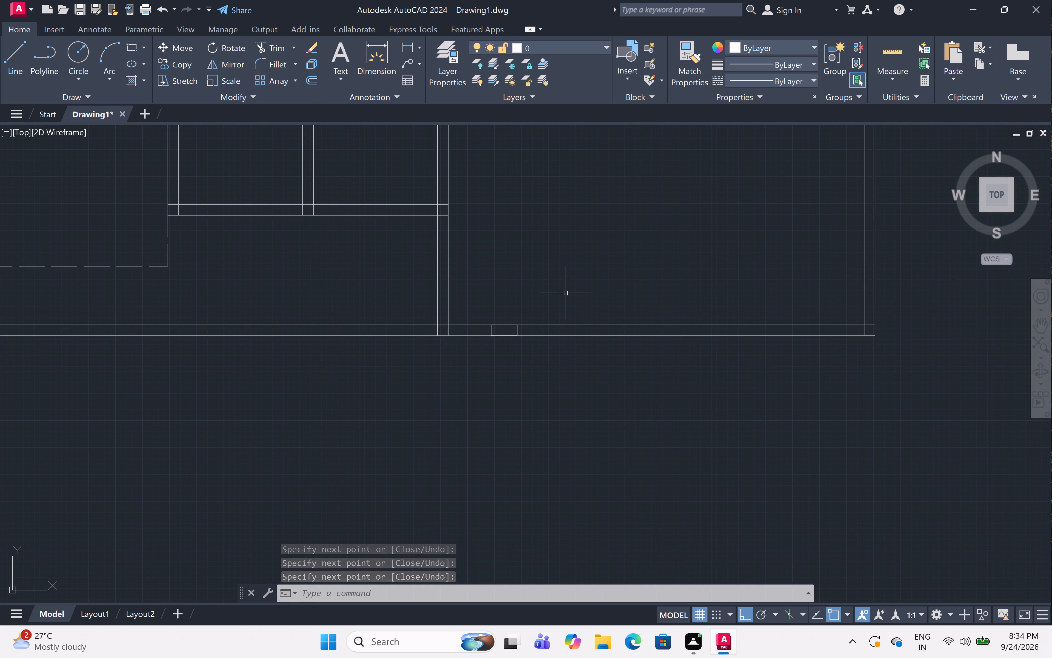
pyautogui.press('l')
pyautogui.press('space')
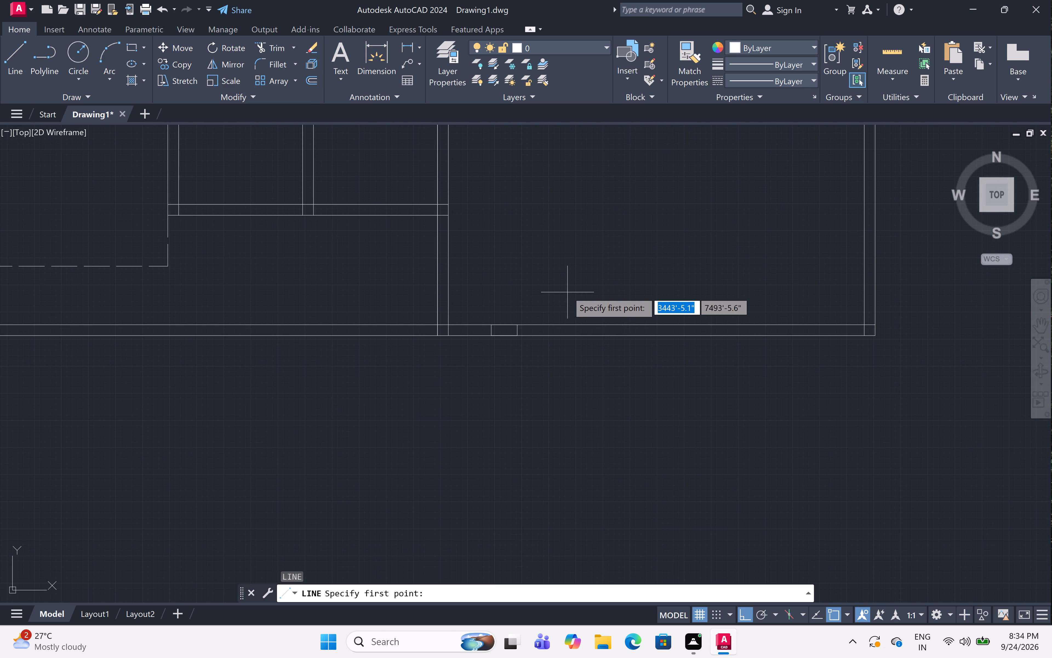
pyautogui.click(544, 326)
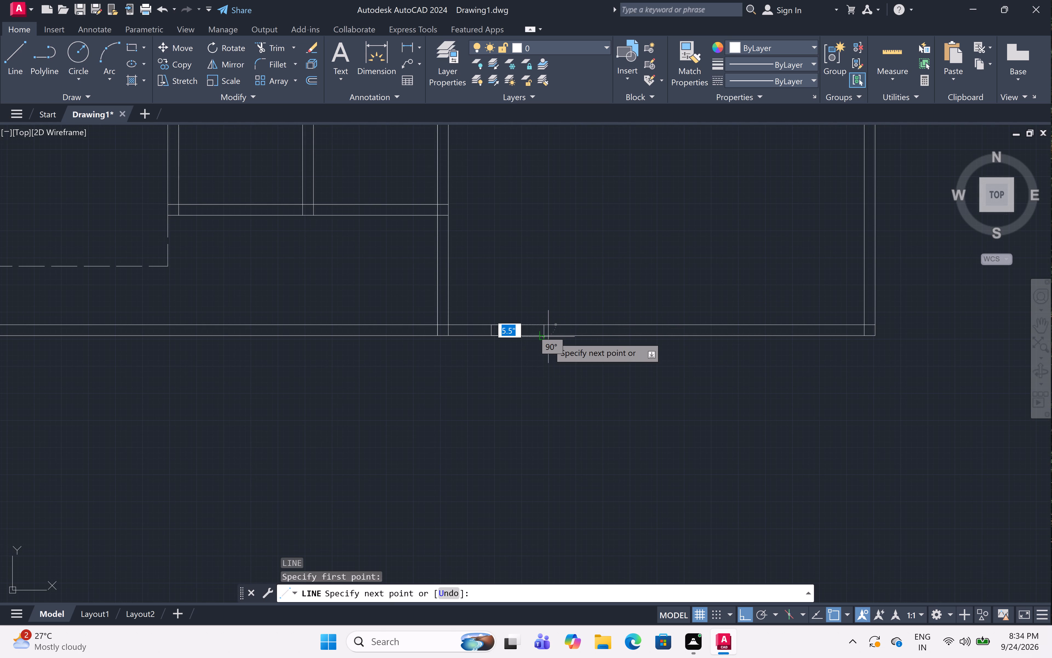
pyautogui.moveTo(544, 334); pyautogui.dragTo(547, 334)
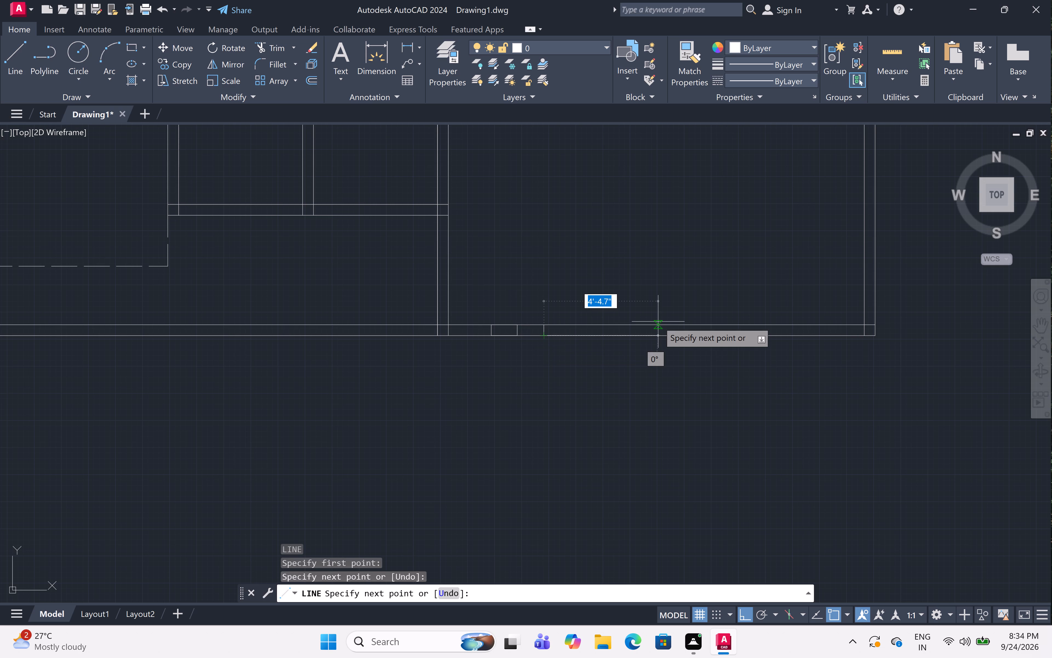
pyautogui.press('5')
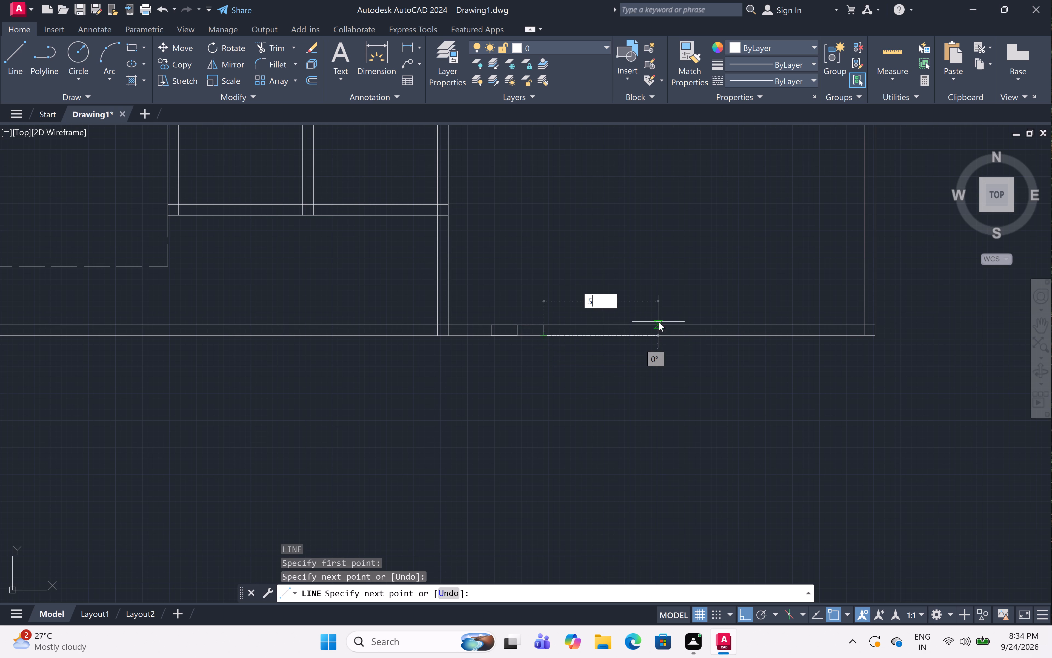
pyautogui.press("'")
pyautogui.press('space')
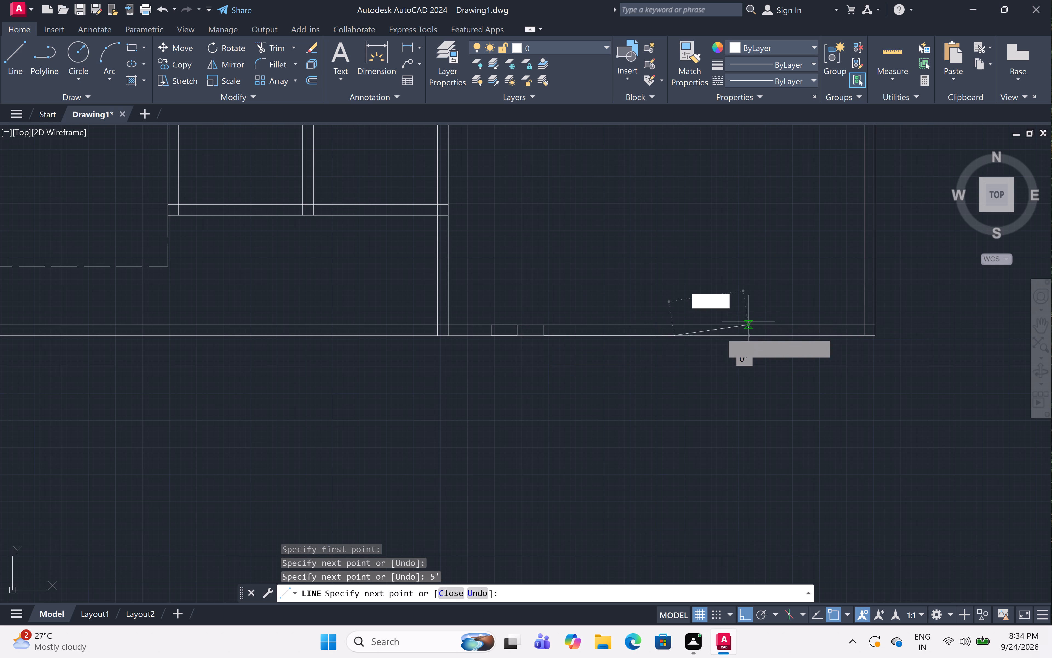
pyautogui.click(676, 323)
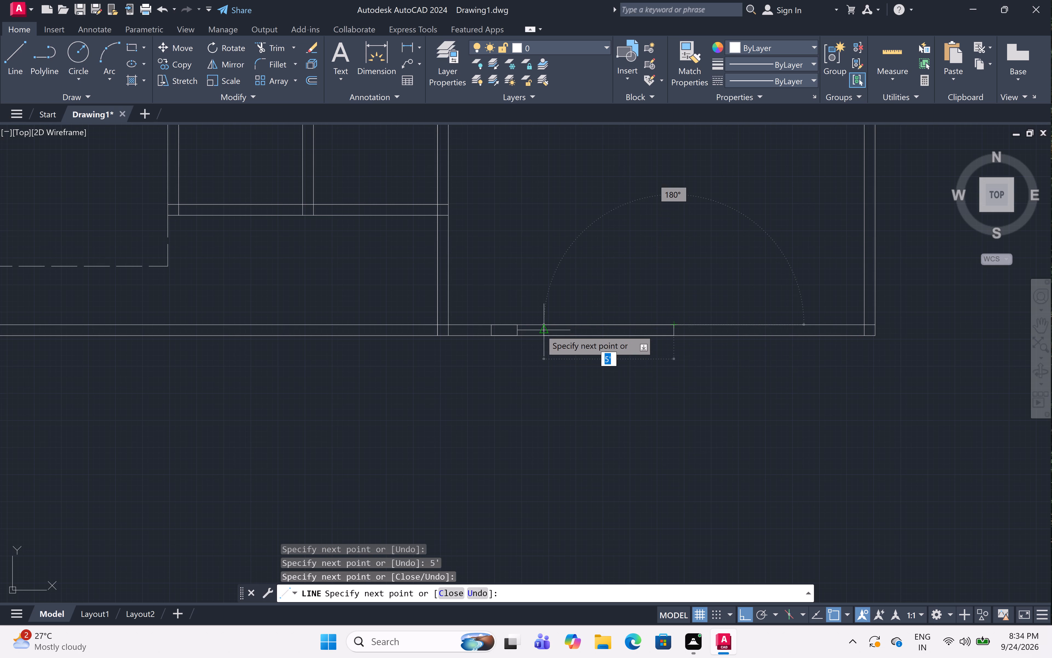
pyautogui.moveTo(542, 324); pyautogui.dragTo(551, 313)
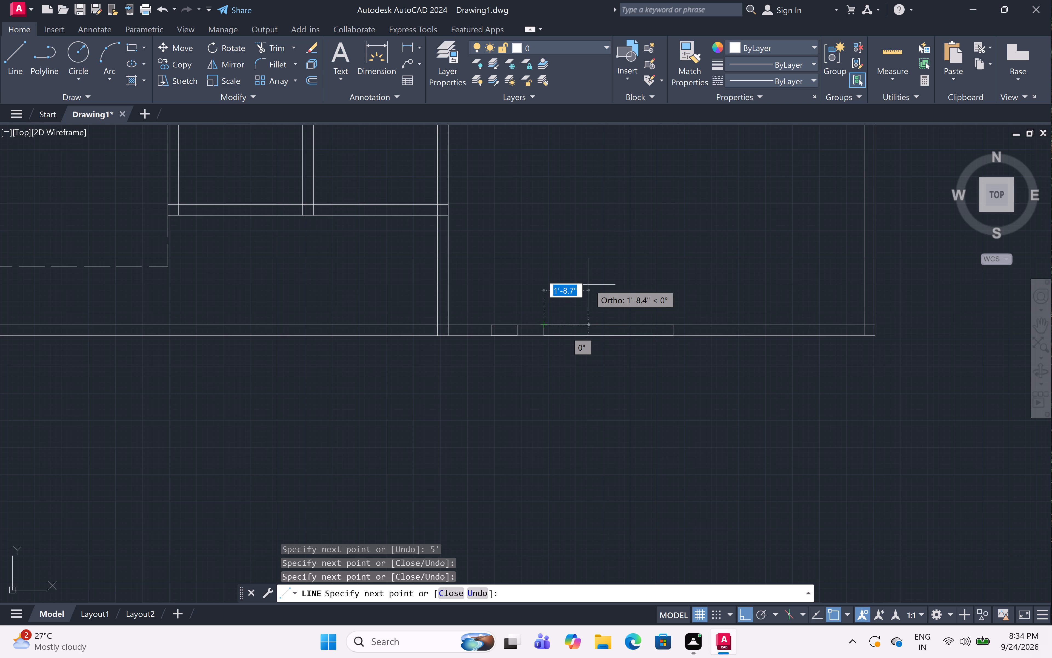
pyautogui.press('space')
# Draw another closed 1' long opening outline across the bottom outer wall, a short gap right of the 5' opening.
pyautogui.scroll(-1, 597, 310)
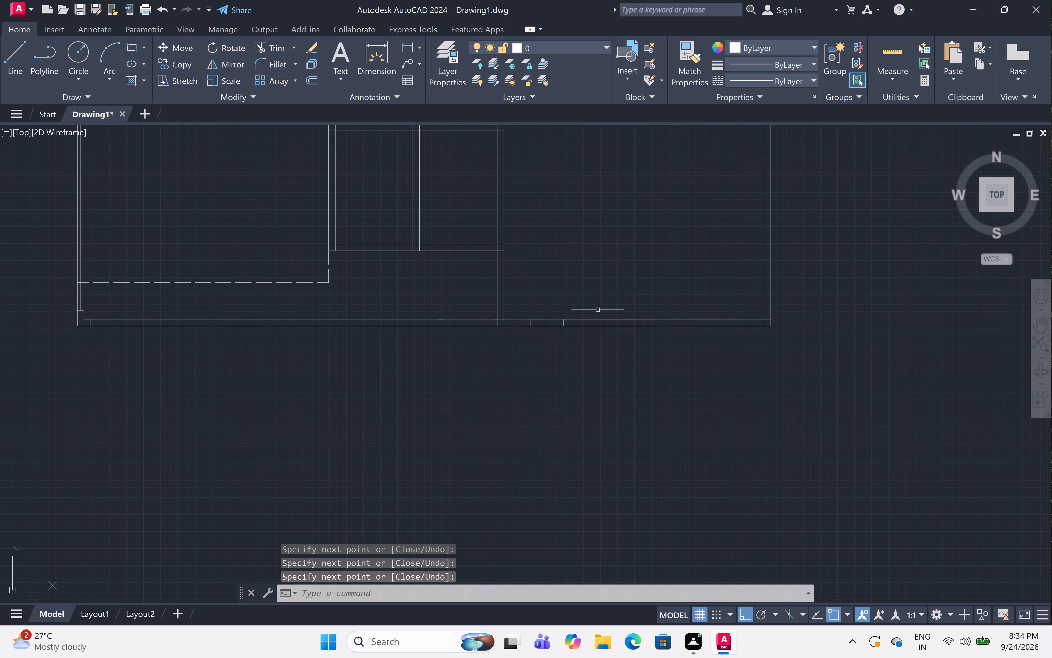
pyautogui.scroll(3, 685, 319)
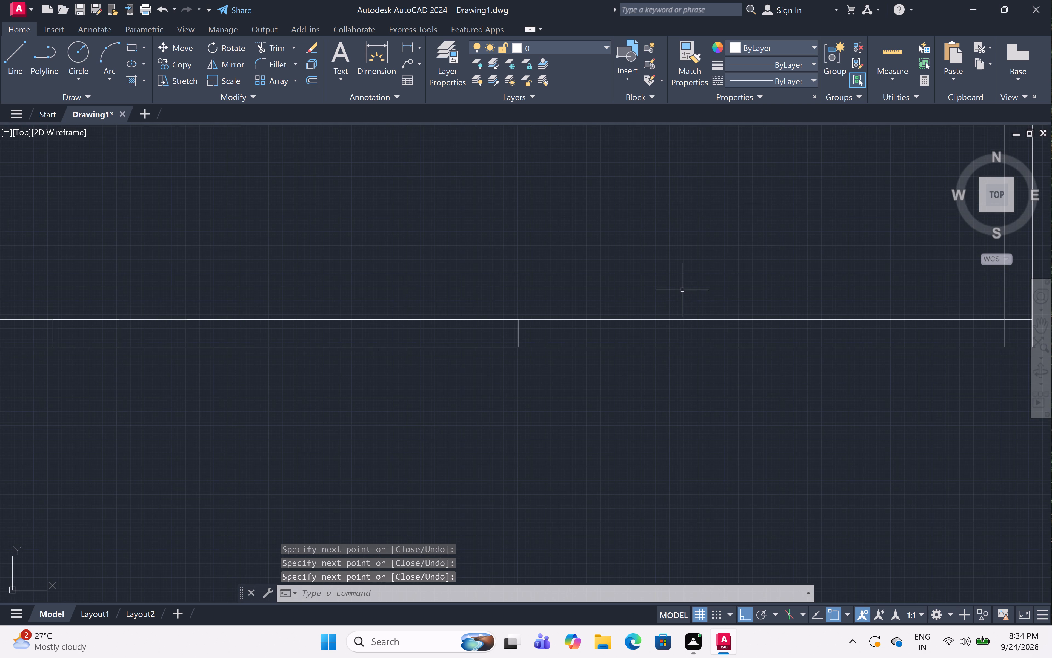
pyautogui.write('l')
pyautogui.press('space')
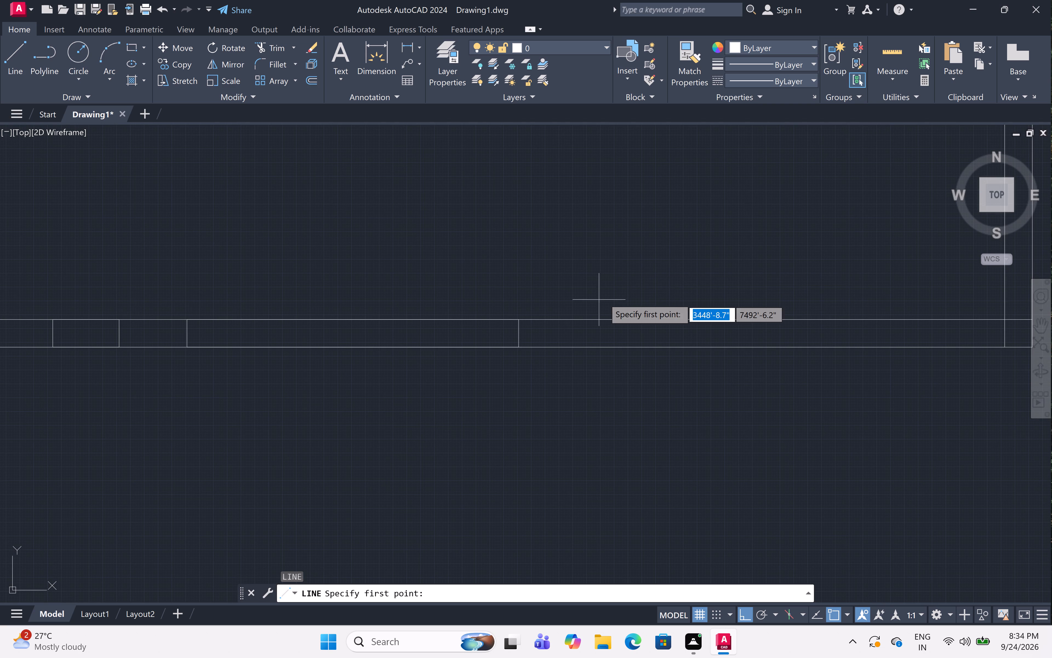
pyautogui.click(587, 319)
pyautogui.click(589, 349)
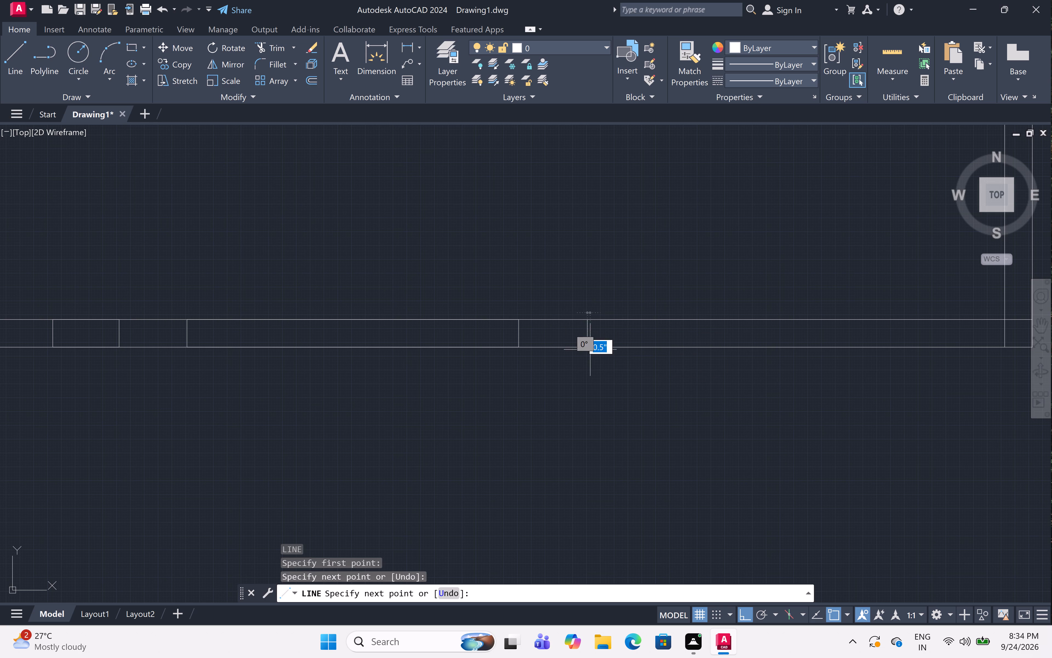
pyautogui.press('1')
pyautogui.write("'")
pyautogui.press('space')
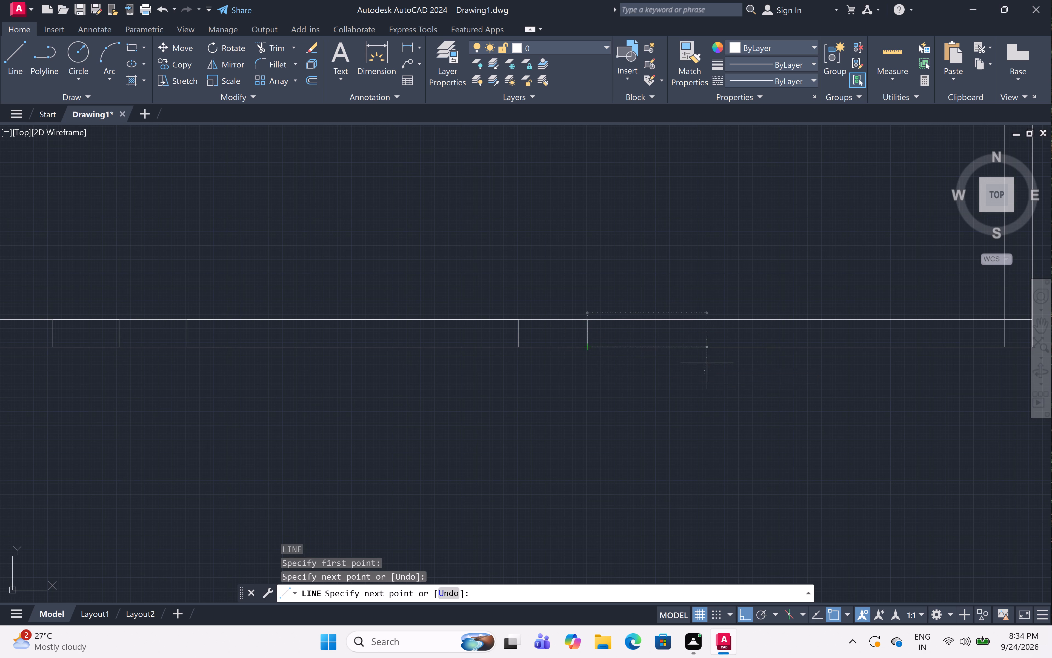
pyautogui.click(657, 318)
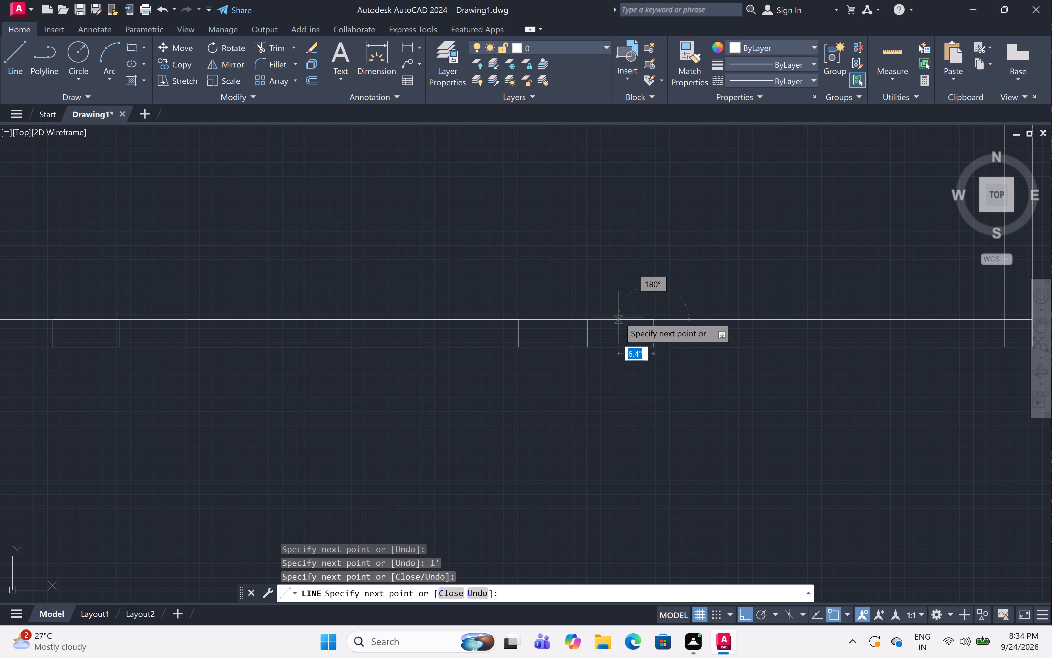
pyautogui.click(584, 319)
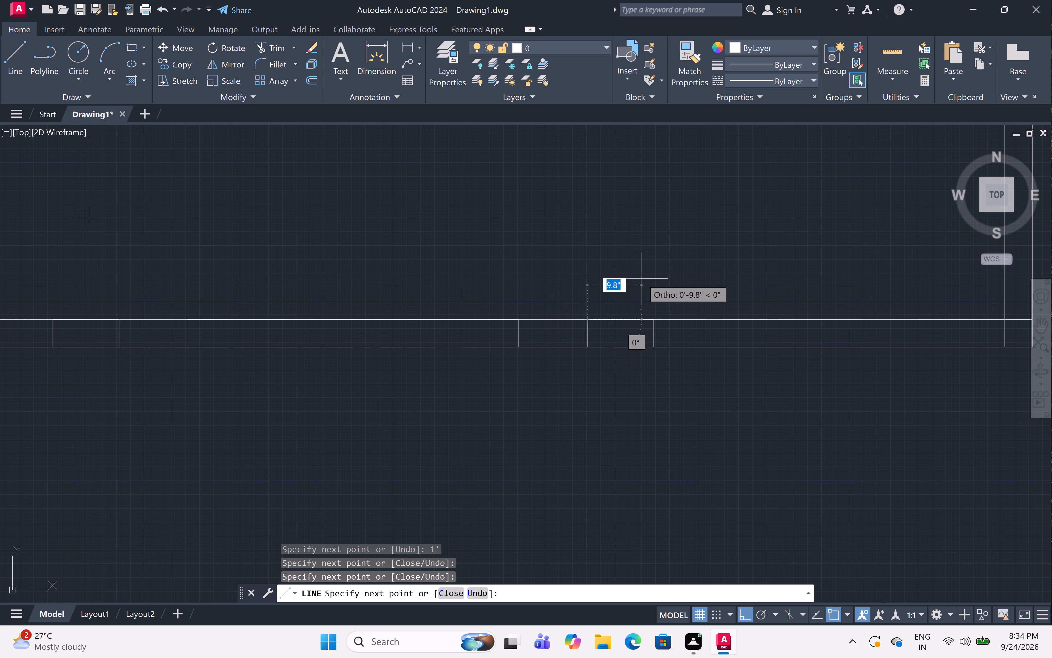
pyautogui.press('Escape')
# Draw a closed 3' long opening outline across the bottom wall of the left one of the two small adjoining rooms.
pyautogui.scroll(-2, 641, 300)
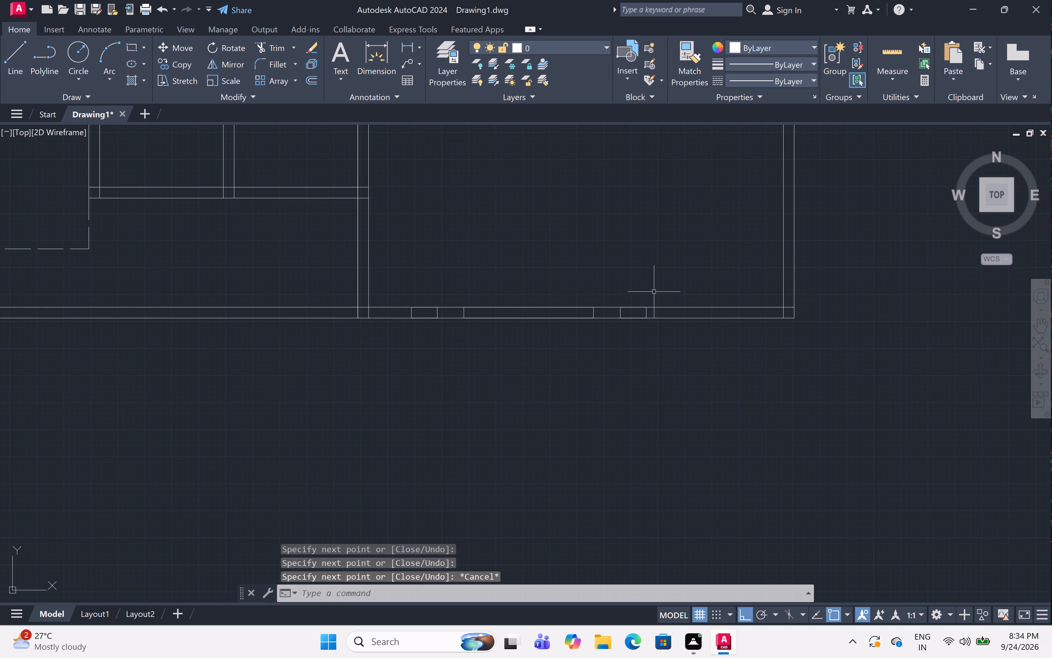
pyautogui.scroll(-1, 654, 291)
pyautogui.moveTo(573, 342); pyautogui.dragTo(670, 343, button='middle')
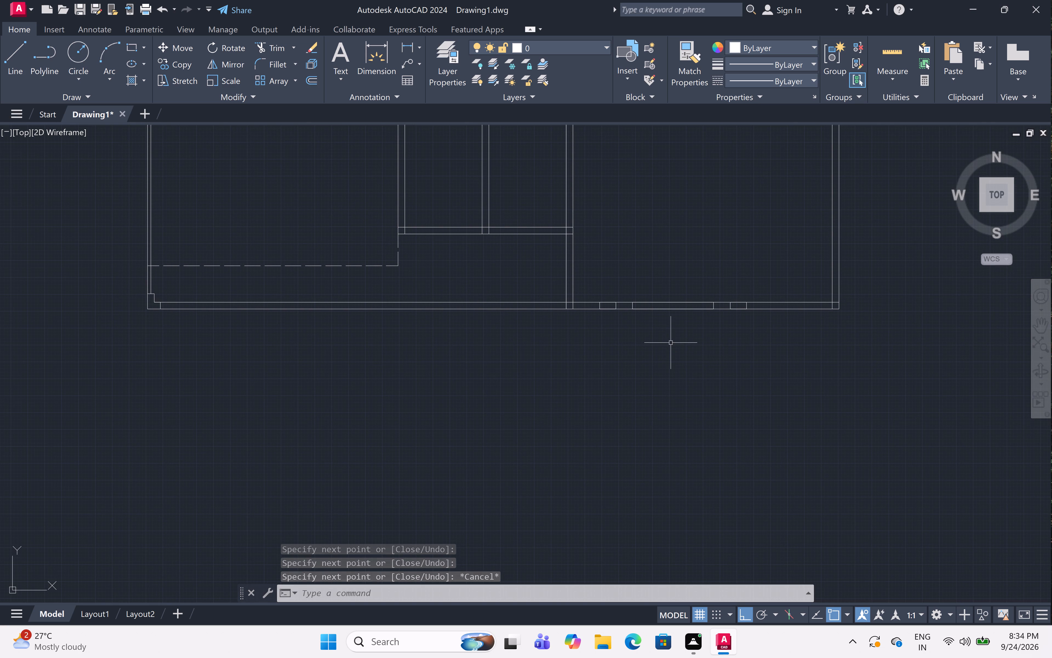
pyautogui.moveTo(613, 347); pyautogui.dragTo(628, 339, button='middle')
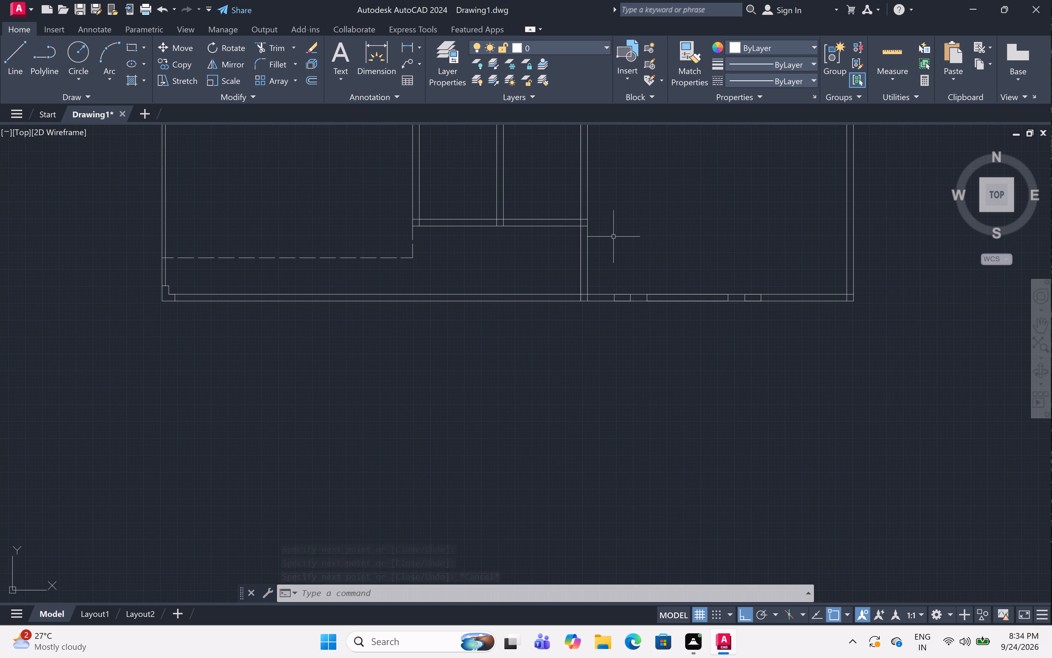
pyautogui.scroll(1, 613, 237)
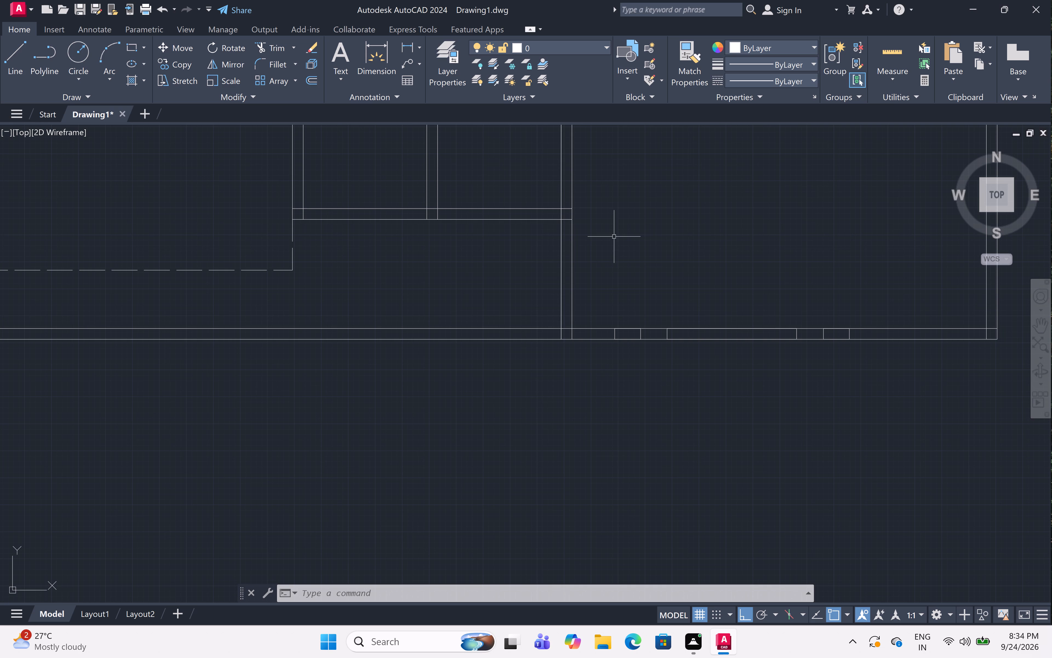
pyautogui.moveTo(303, 169); pyautogui.dragTo(339, 201, button='middle')
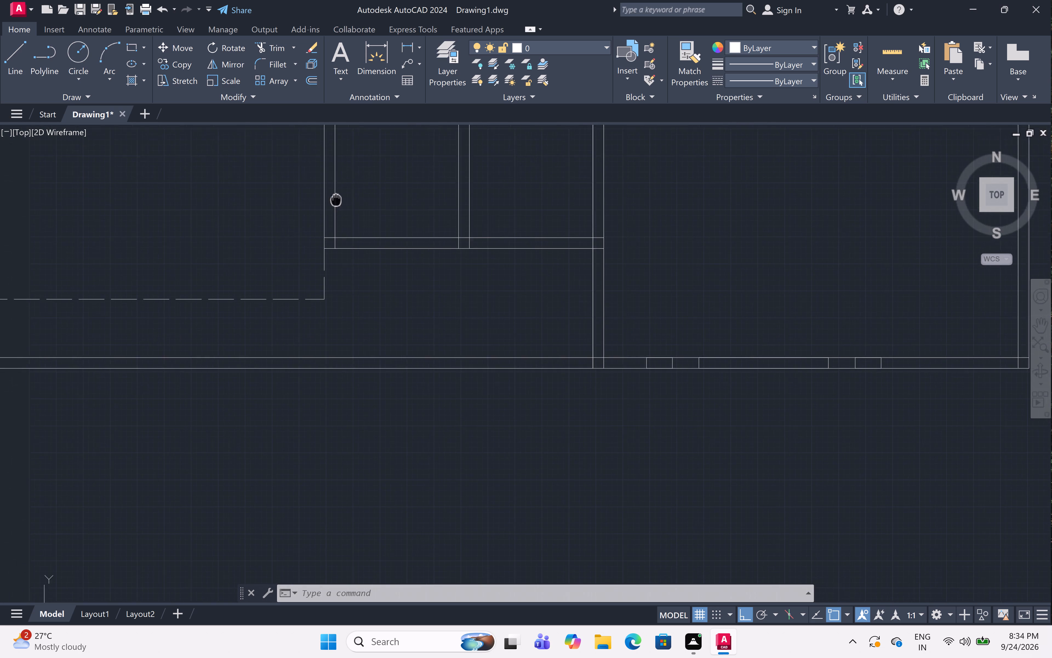
pyautogui.moveTo(339, 201); pyautogui.dragTo(352, 207, button='middle')
pyautogui.scroll(2, 372, 202)
pyautogui.scroll(-1, 403, 203)
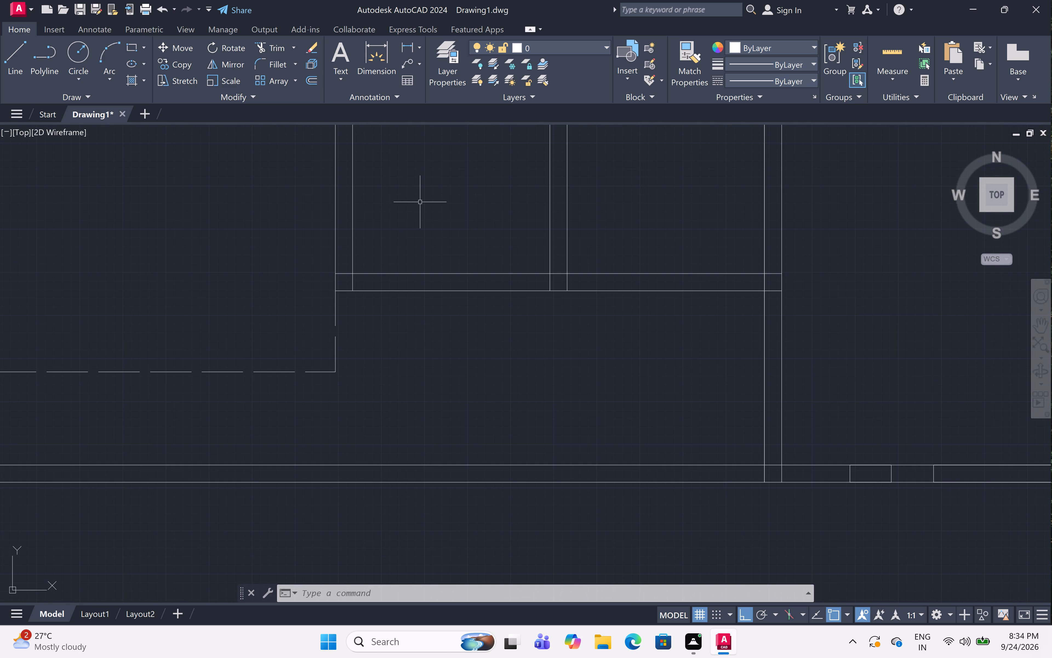
pyautogui.write('l')
pyautogui.press('space')
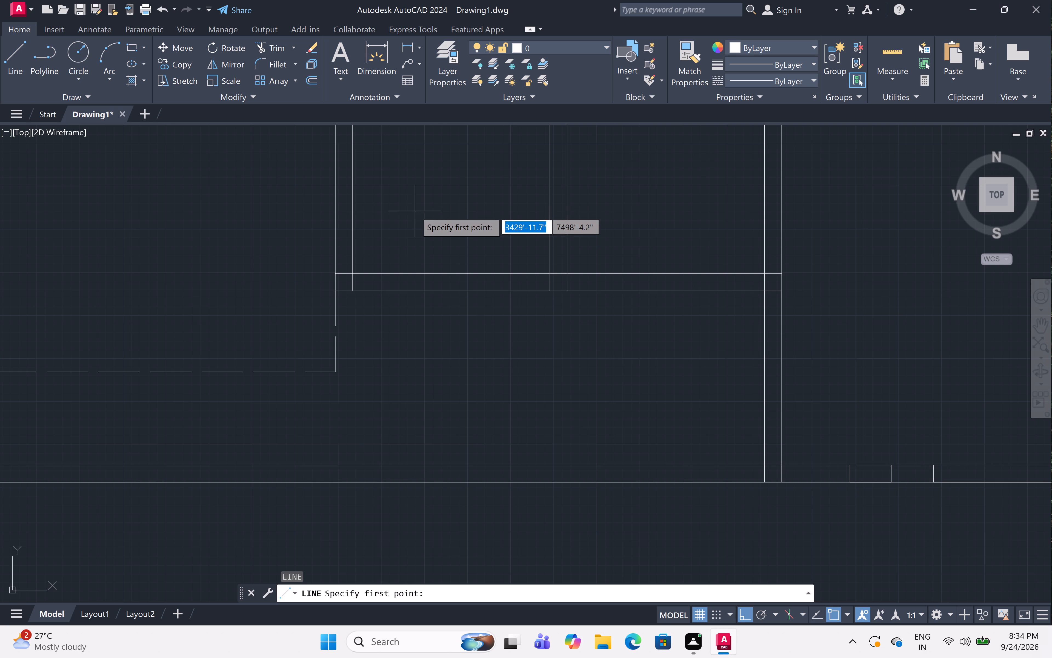
pyautogui.click(398, 274)
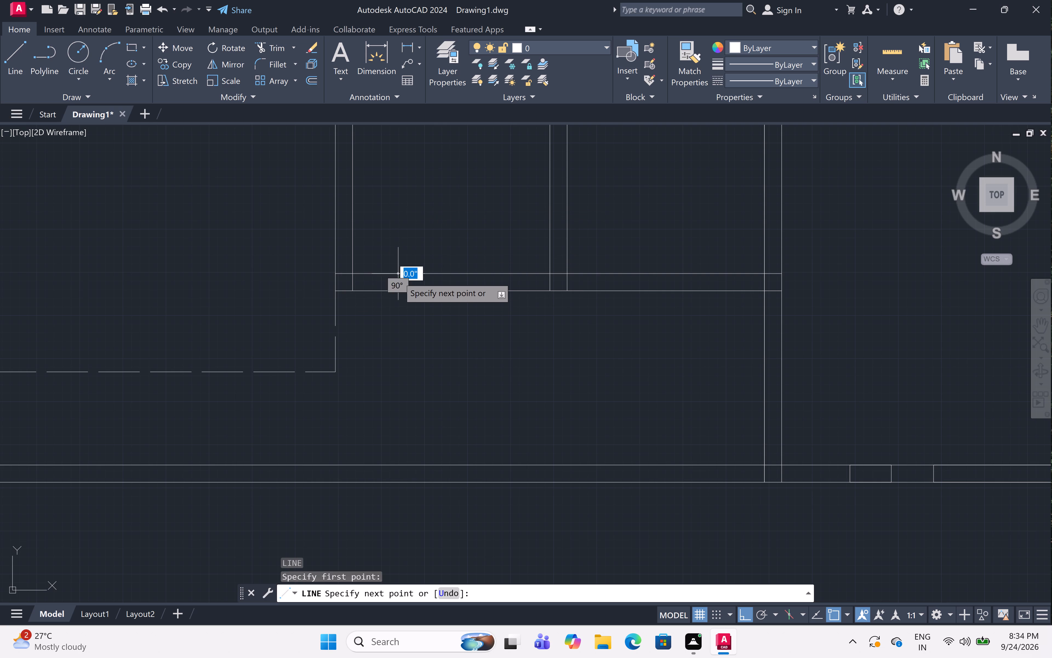
pyautogui.moveTo(398, 293); pyautogui.dragTo(401, 293)
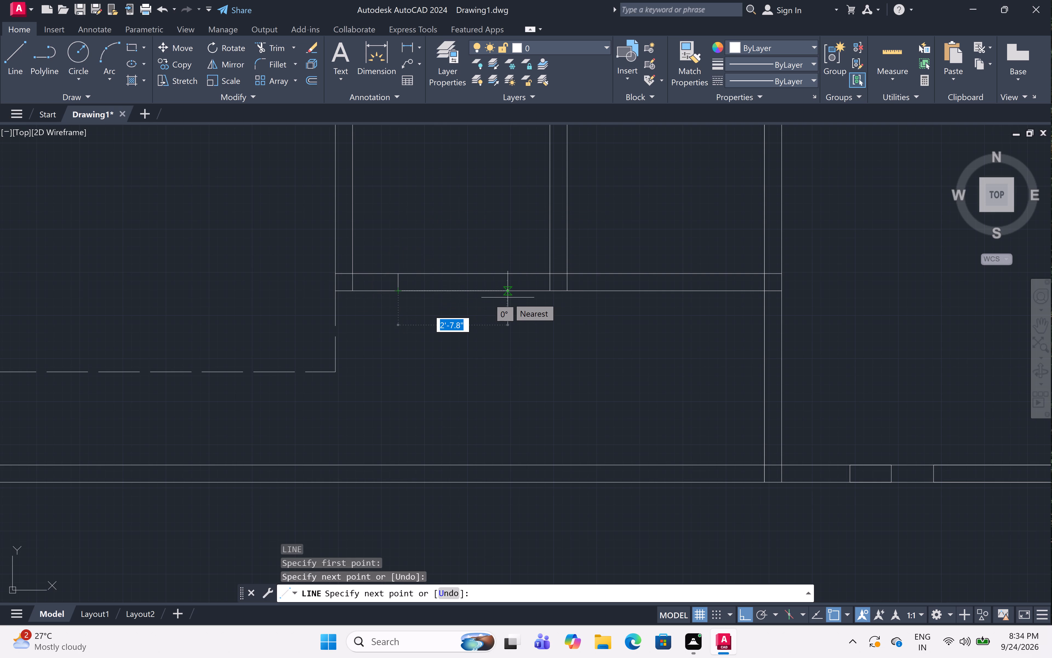
pyautogui.write("3'")
pyautogui.press('space')
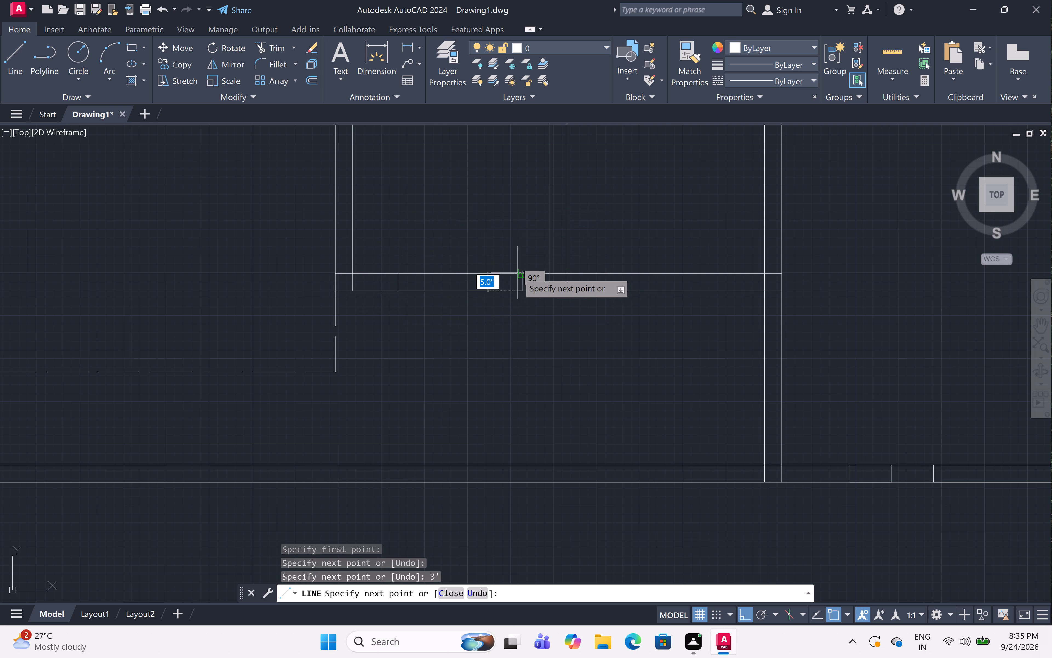
pyautogui.moveTo(522, 275); pyautogui.dragTo(519, 274)
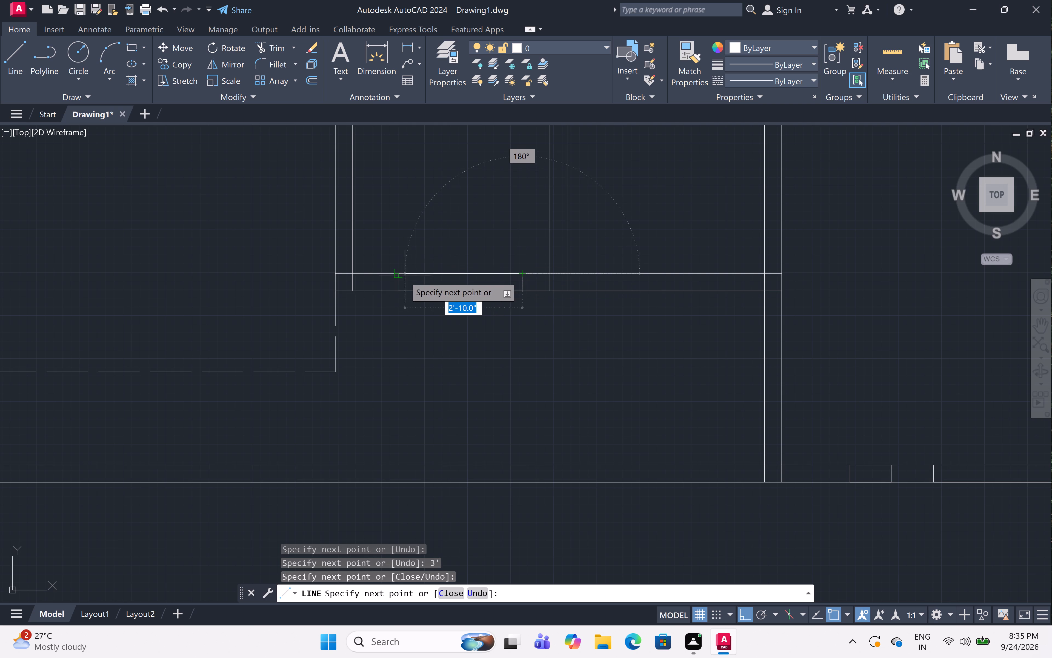
pyautogui.click(401, 275)
pyautogui.moveTo(402, 273); pyautogui.dragTo(404, 270)
pyautogui.press('space')
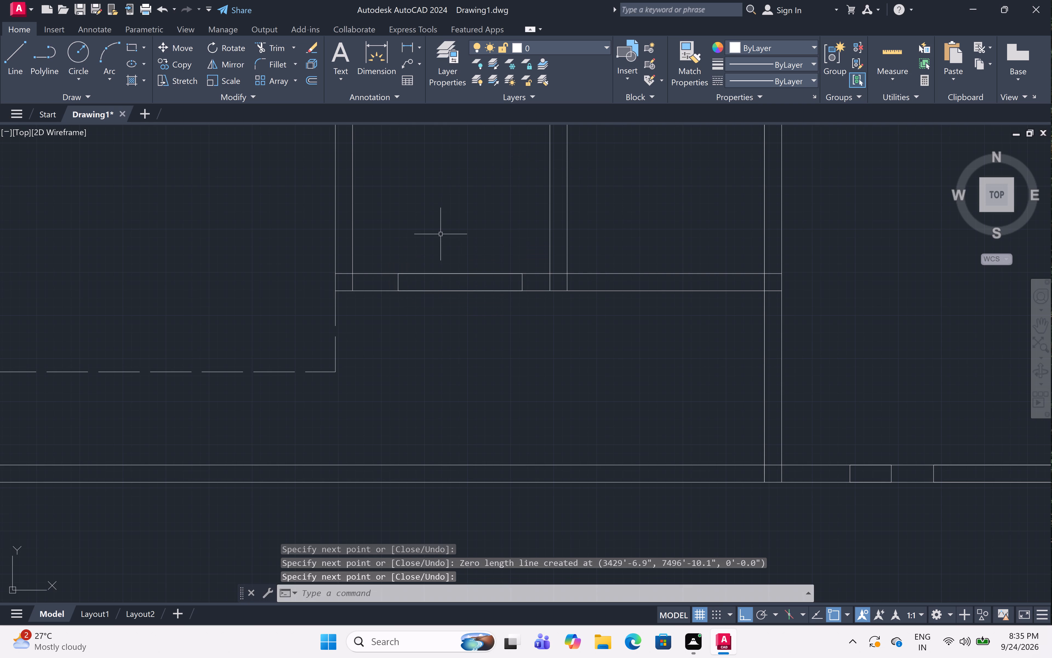
# Draw a closed 3' long opening outline across the bottom wall of the right small room, beside the full-height partition.
pyautogui.write('l')
pyautogui.press('space')
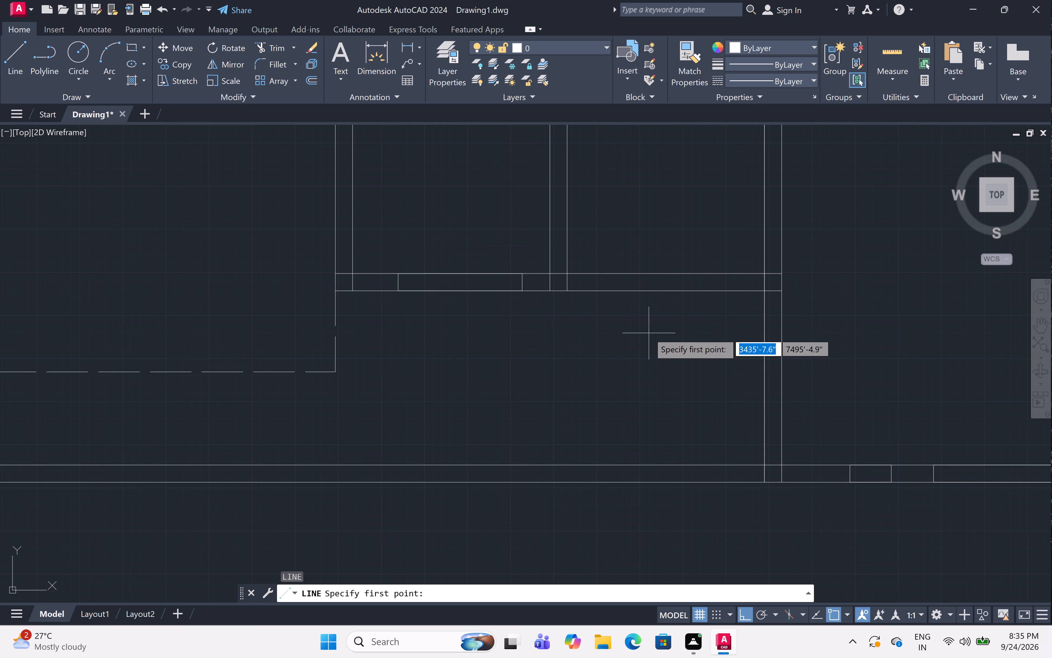
pyautogui.click(616, 272)
pyautogui.click(616, 290)
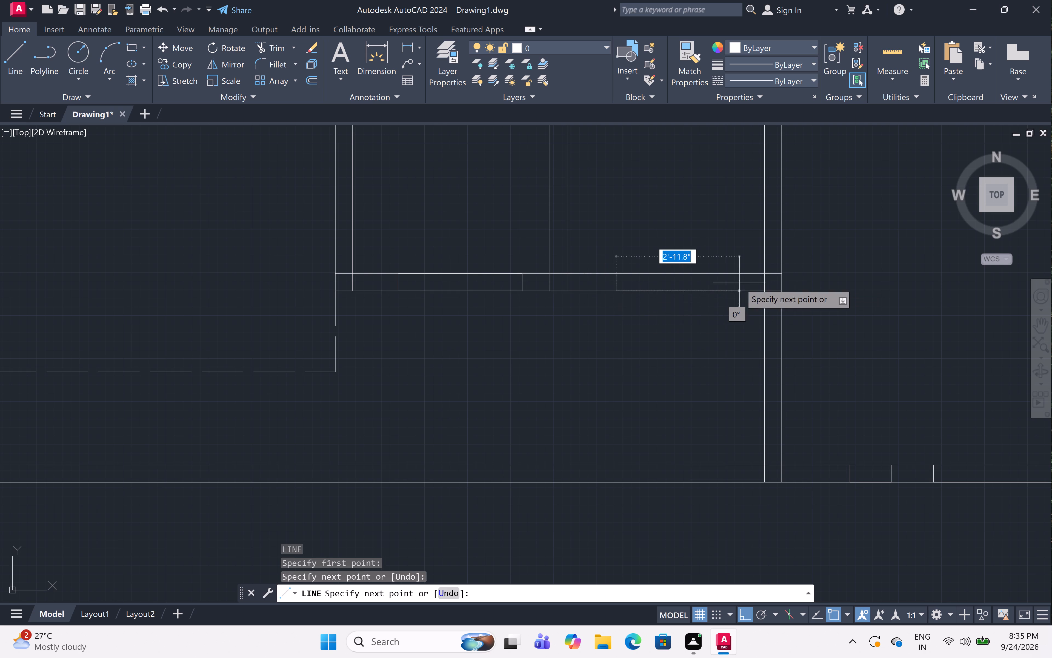
pyautogui.write("3'")
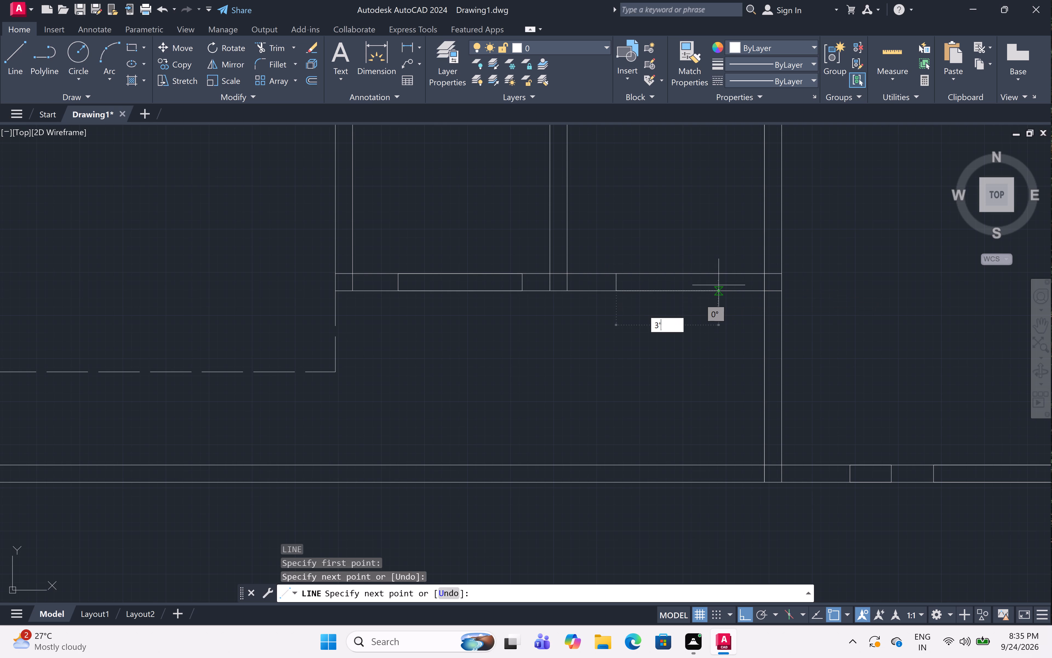
pyautogui.press('space')
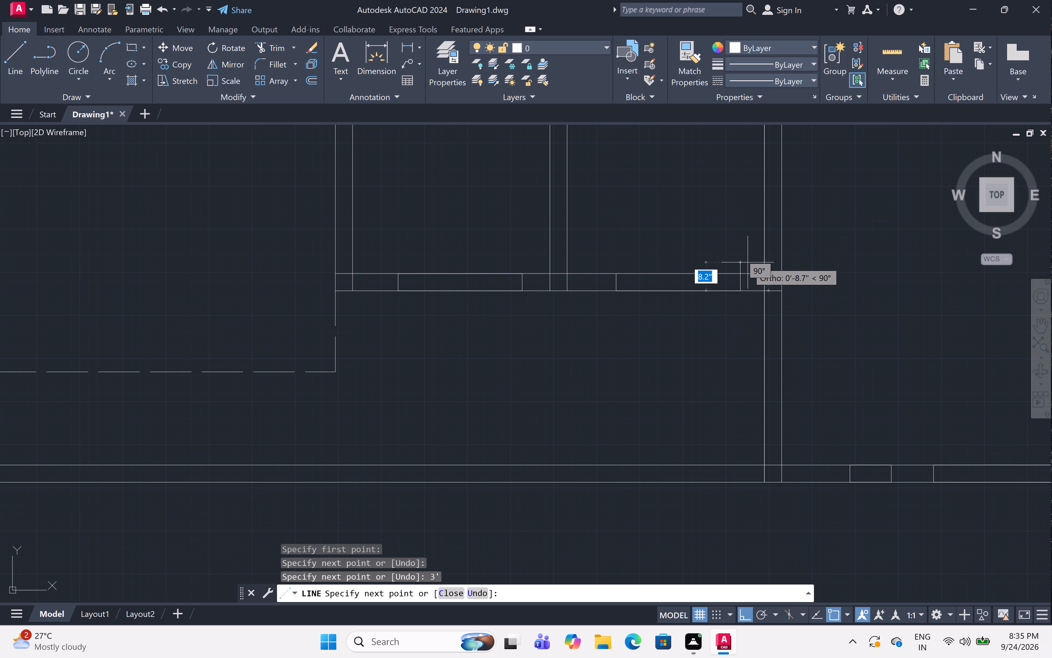
pyautogui.click(739, 273)
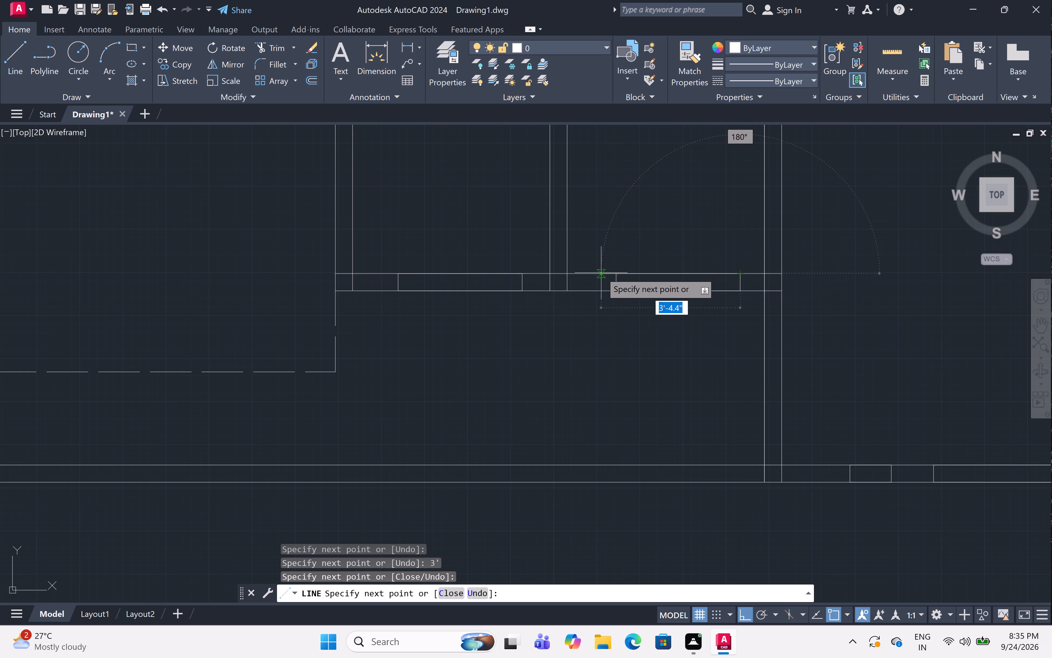
pyautogui.click(619, 277)
pyautogui.press('space')
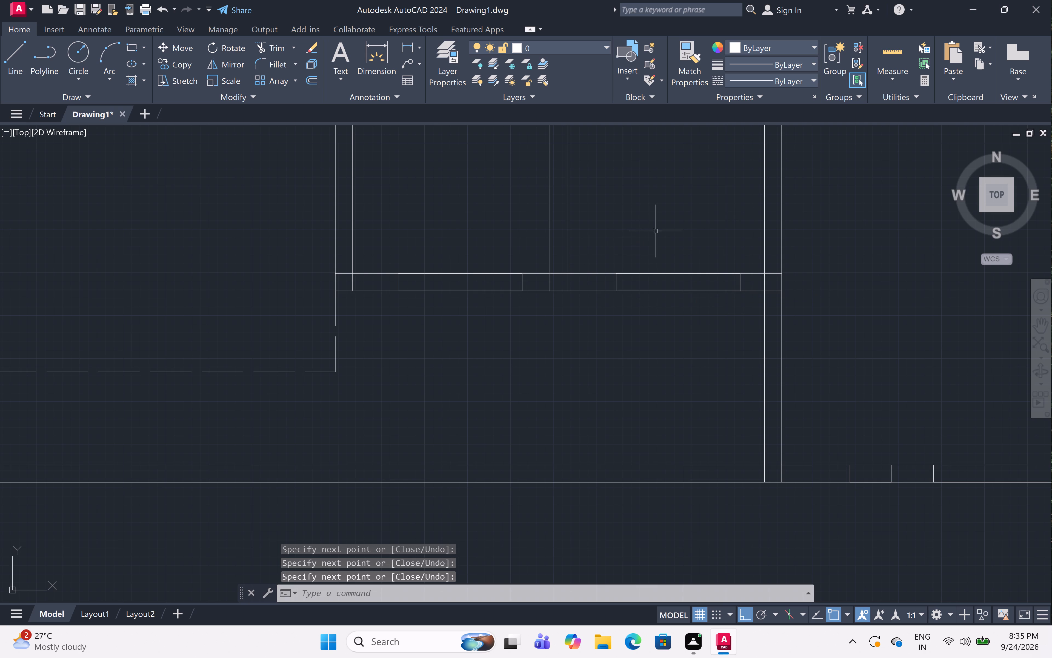
# Draw a closed opening outline, using a 5' length, across the bottom wall of the leftmost middle-row room.
pyautogui.scroll(-4, 660, 228)
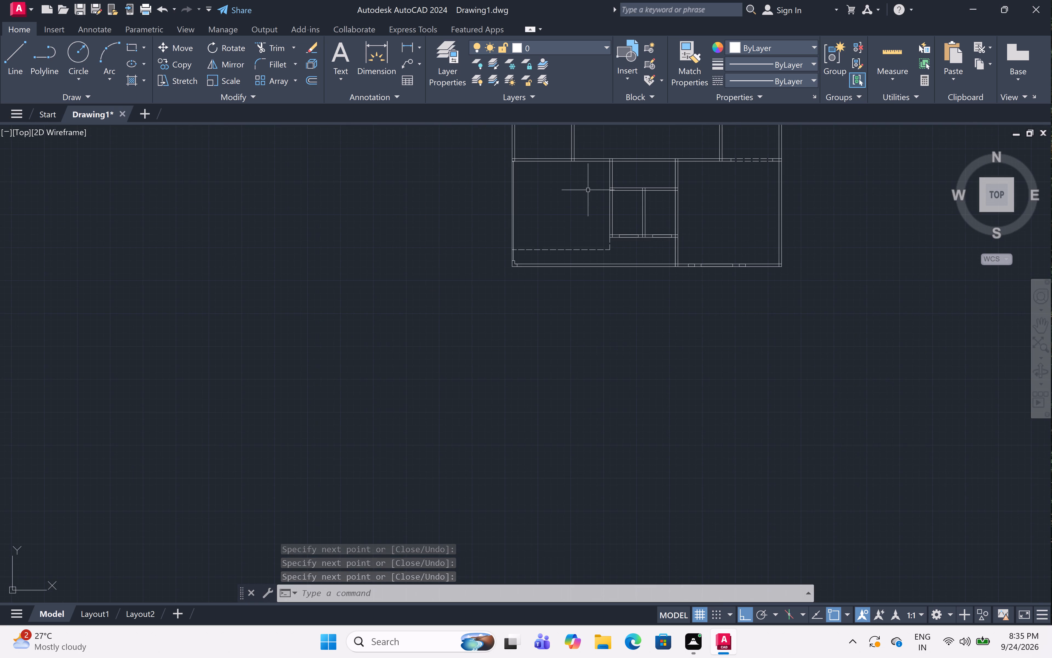
pyautogui.moveTo(588, 187); pyautogui.dragTo(615, 276, button='middle')
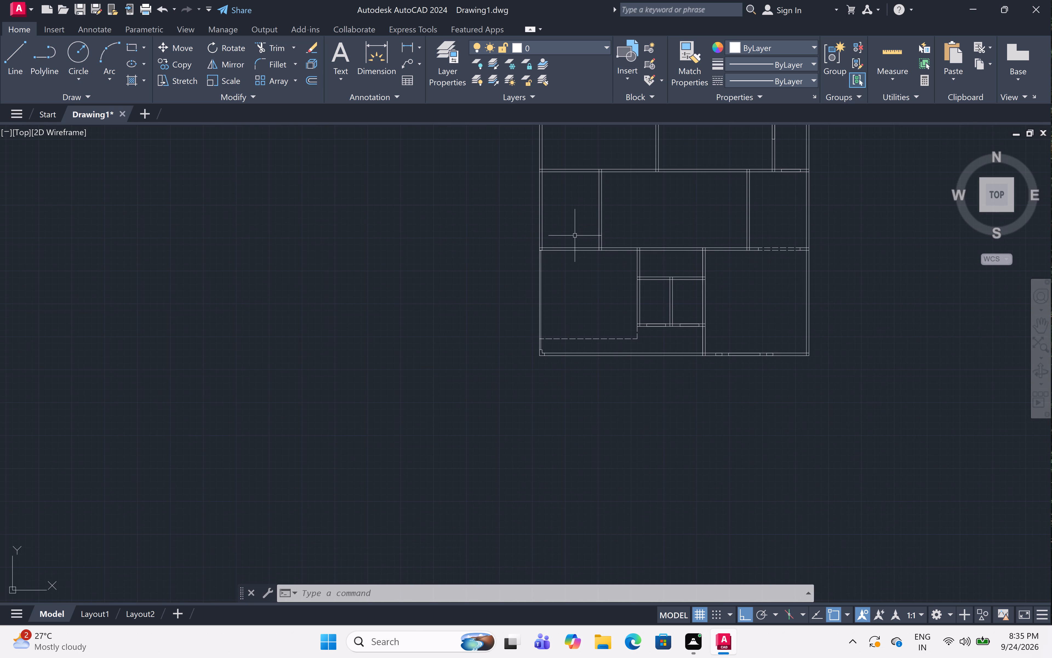
pyautogui.scroll(4, 572, 236)
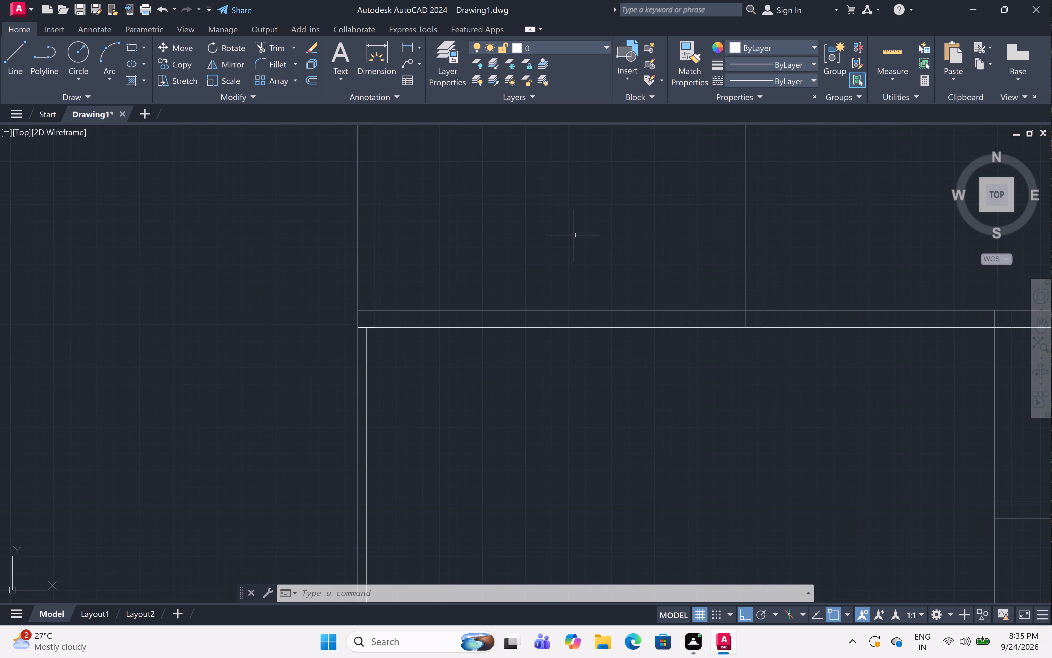
pyautogui.write('l')
pyautogui.press('space')
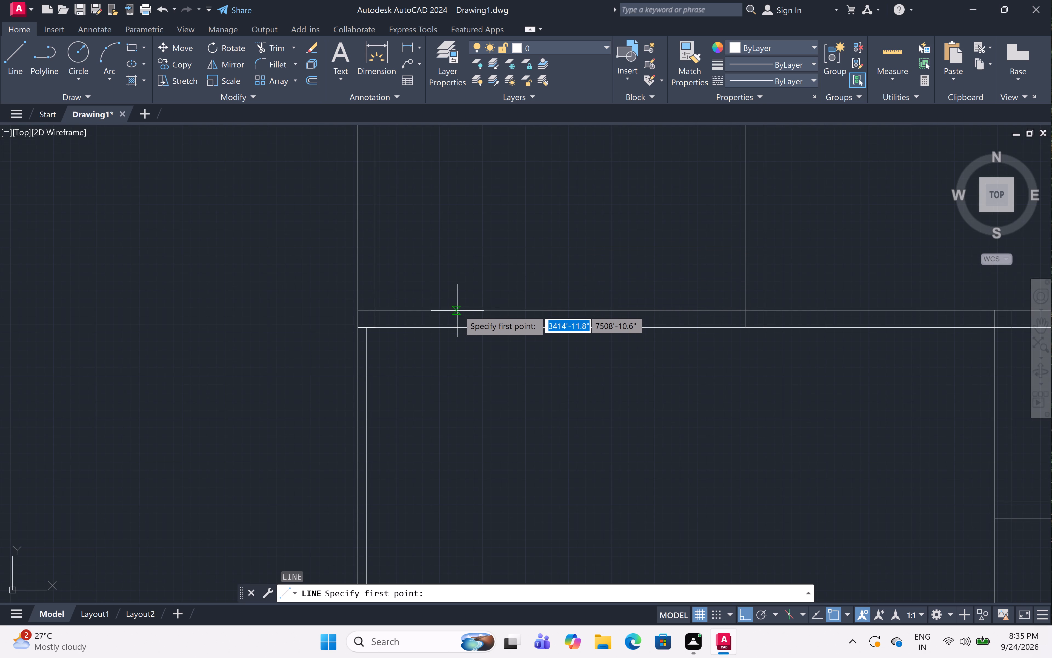
pyautogui.click(436, 312)
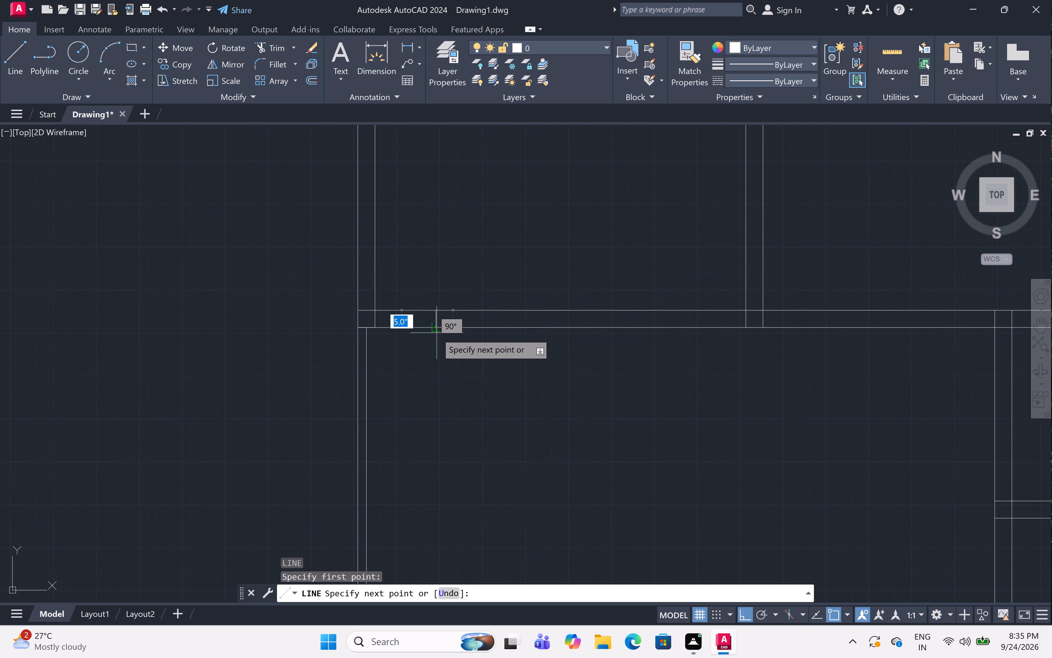
pyautogui.click(439, 327)
pyautogui.moveTo(449, 328); pyautogui.dragTo(469, 327)
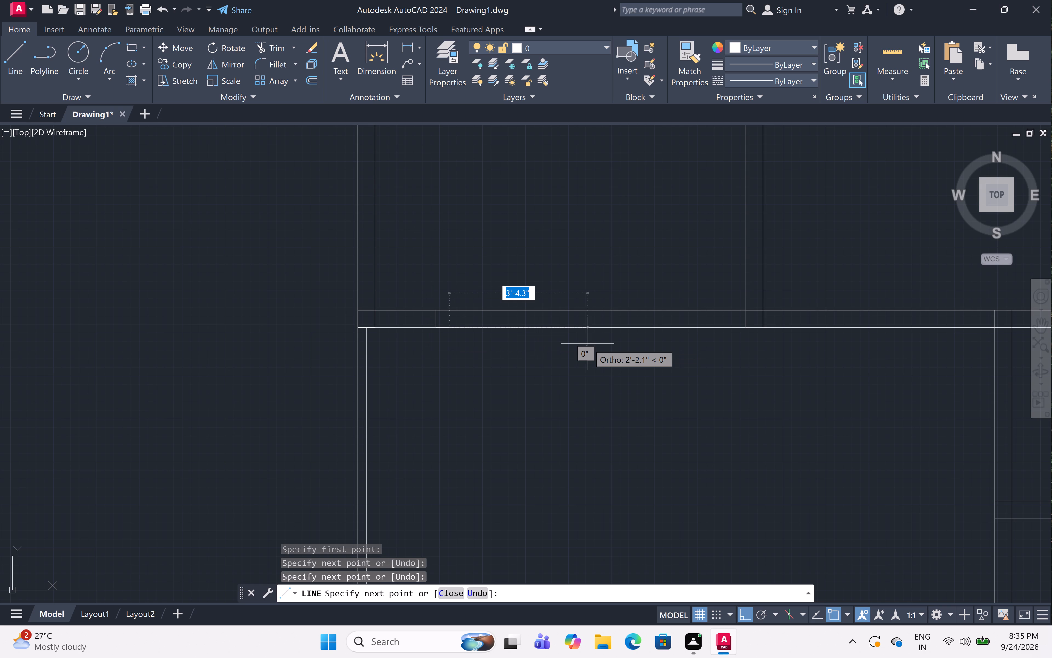
pyautogui.write("5'")
pyautogui.press('space')
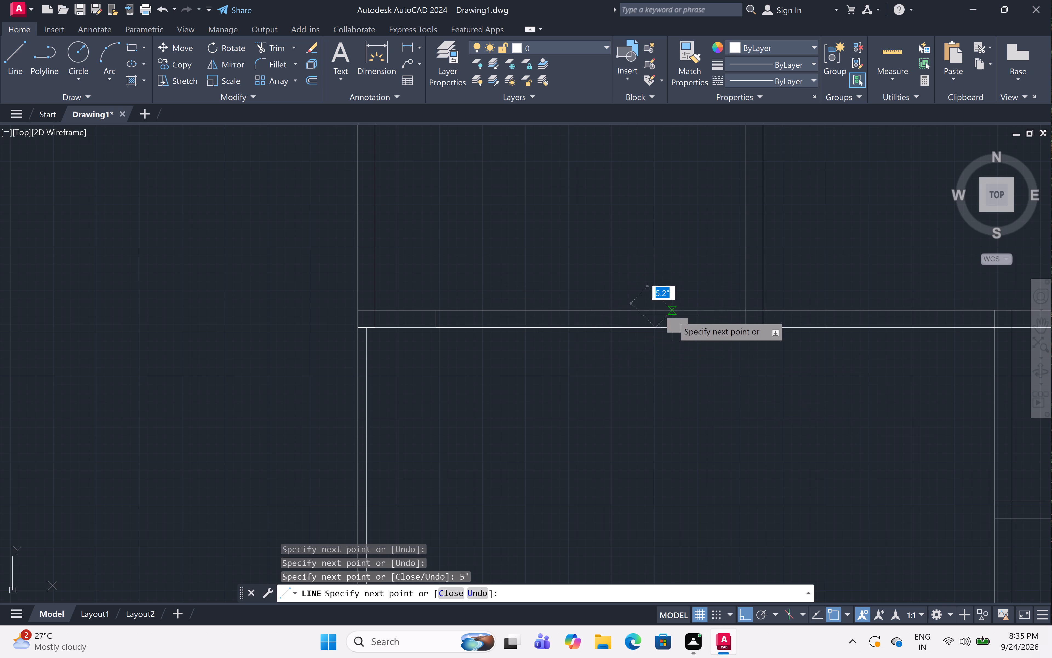
pyautogui.click(659, 311)
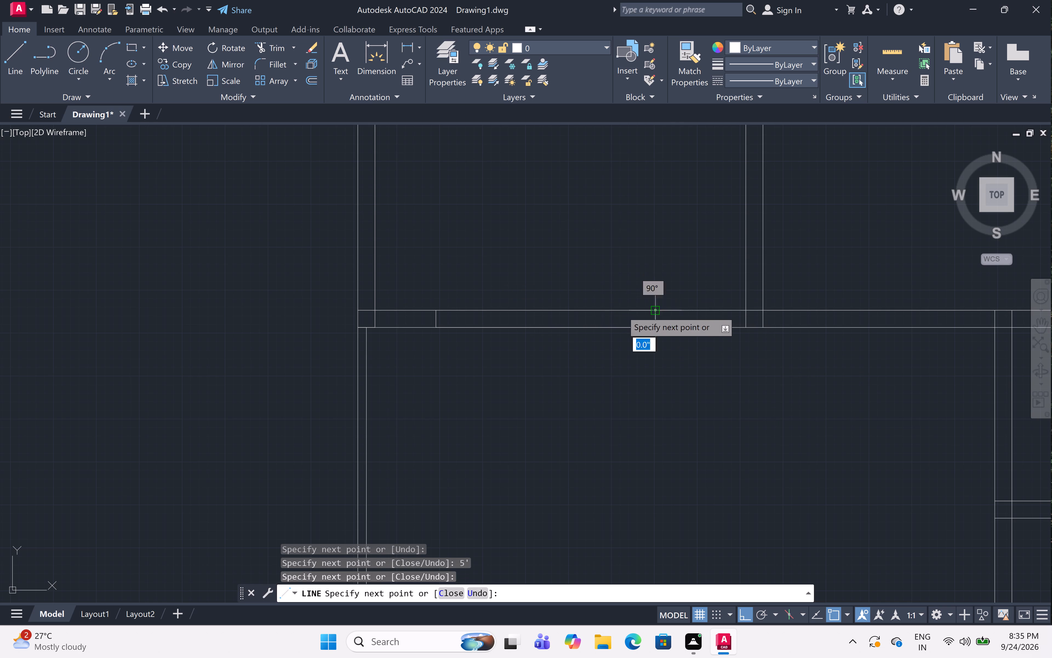
pyautogui.click(432, 310)
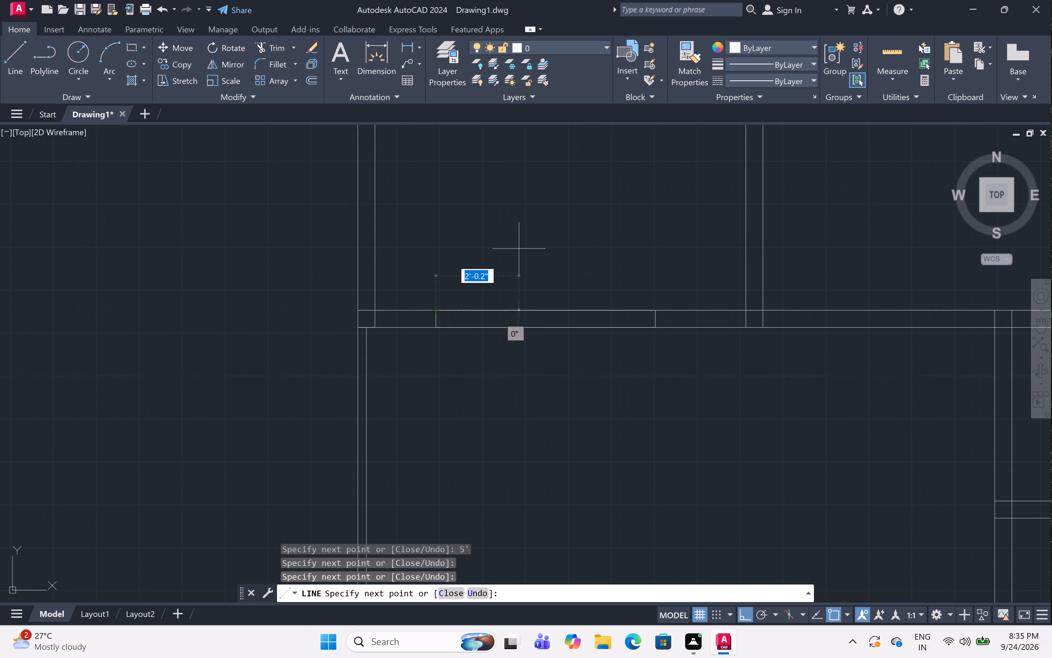
pyautogui.press('space')
# Draw a long closed opening outline in the middle row's left vertical partition, leaving a short stretch of wall at each end.
pyautogui.scroll(-2, 521, 207)
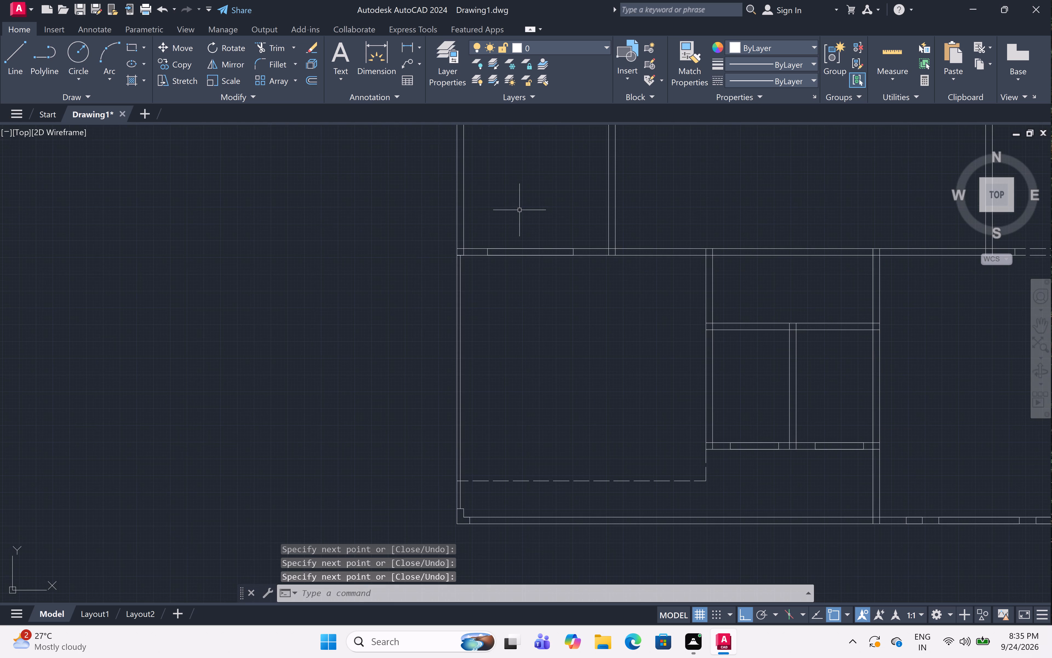
pyautogui.moveTo(551, 180); pyautogui.dragTo(531, 319, button='middle')
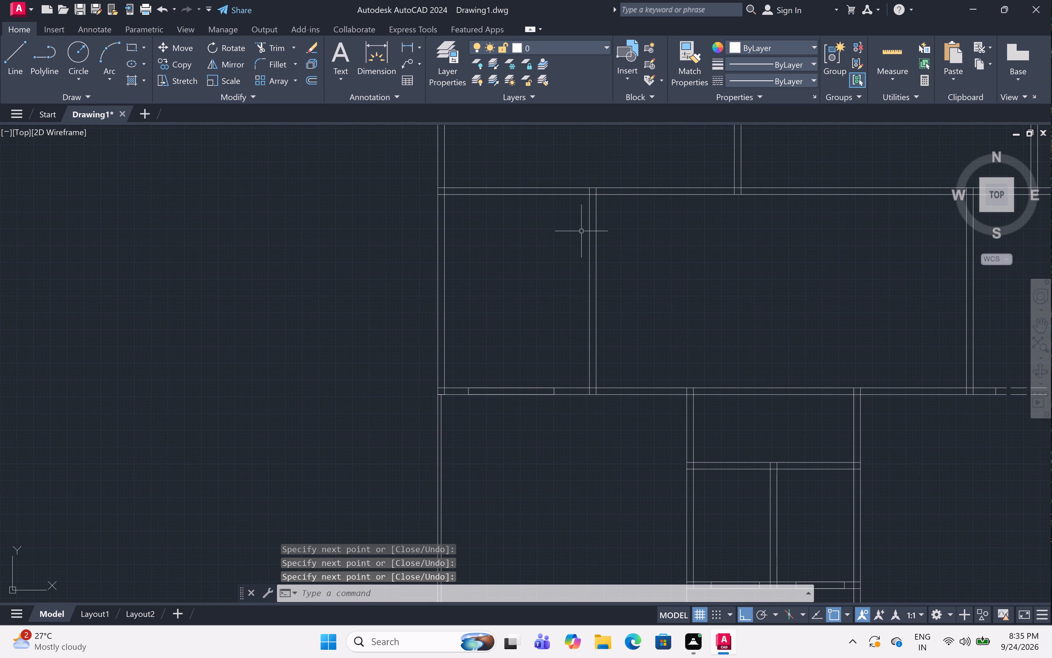
pyautogui.write('l')
pyautogui.press('space')
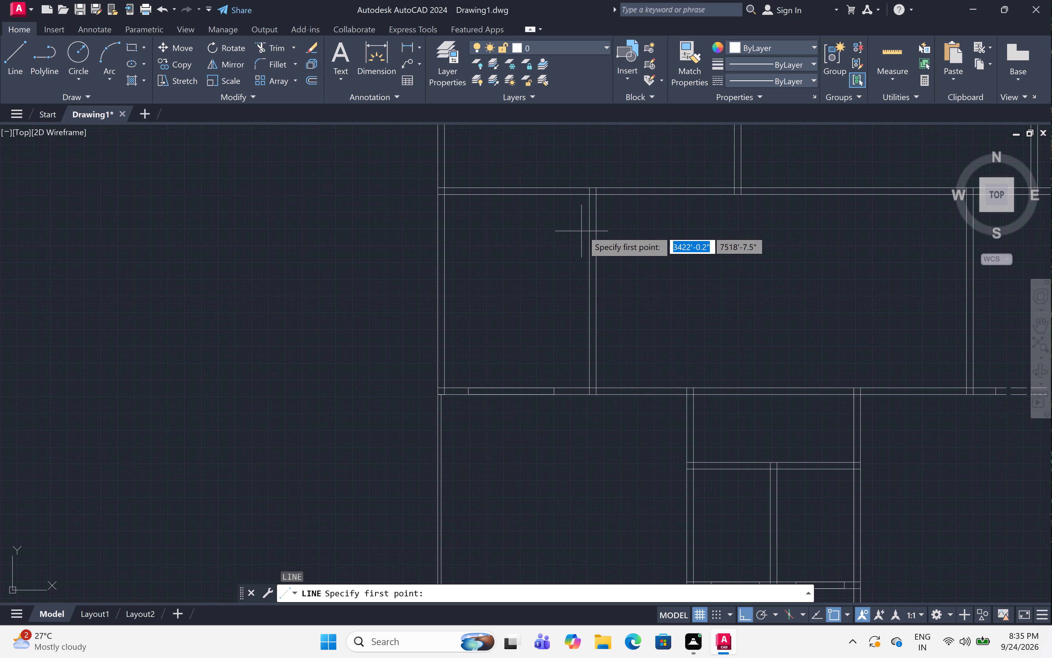
pyautogui.scroll(1, 589, 232)
pyautogui.click(589, 225)
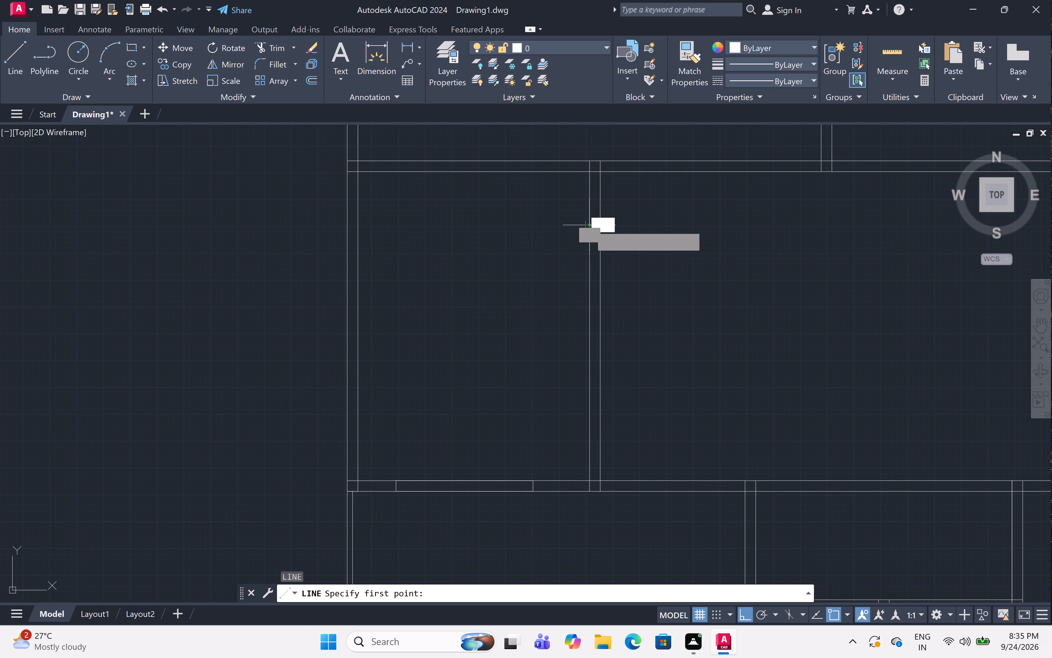
pyautogui.click(600, 226)
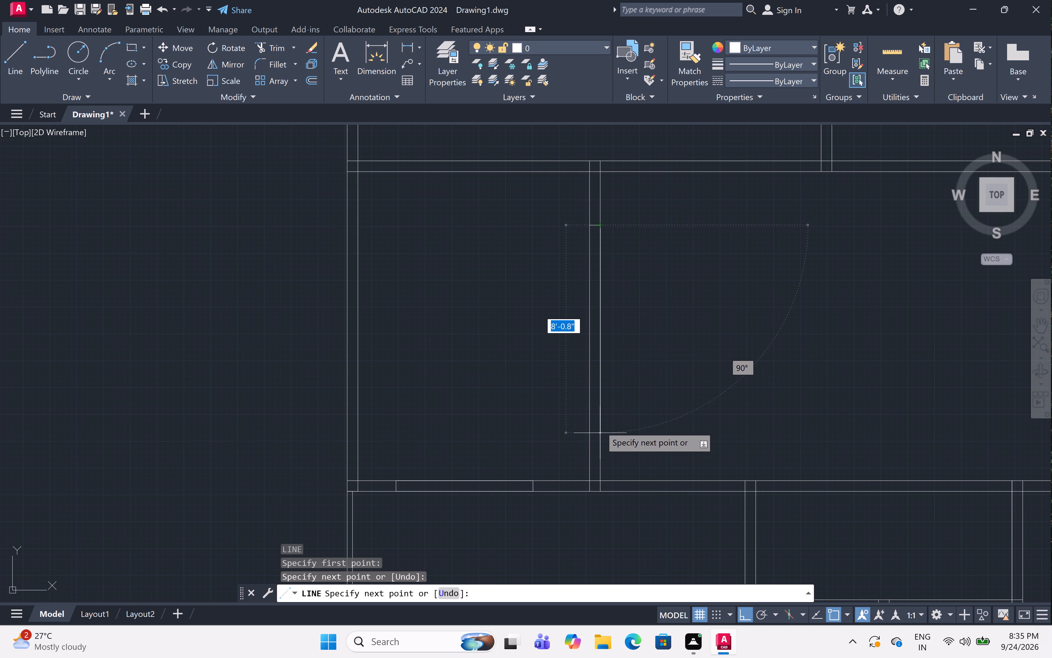
pyautogui.click(601, 419)
pyautogui.moveTo(589, 421); pyautogui.dragTo(589, 418)
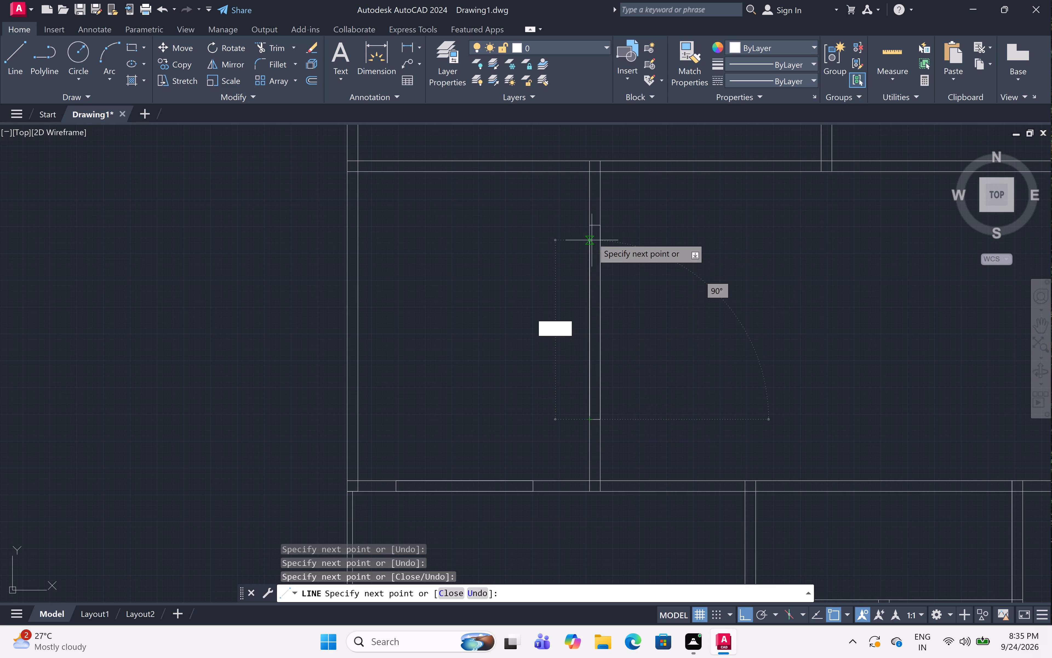
pyautogui.click(591, 225)
pyautogui.press('Escape')
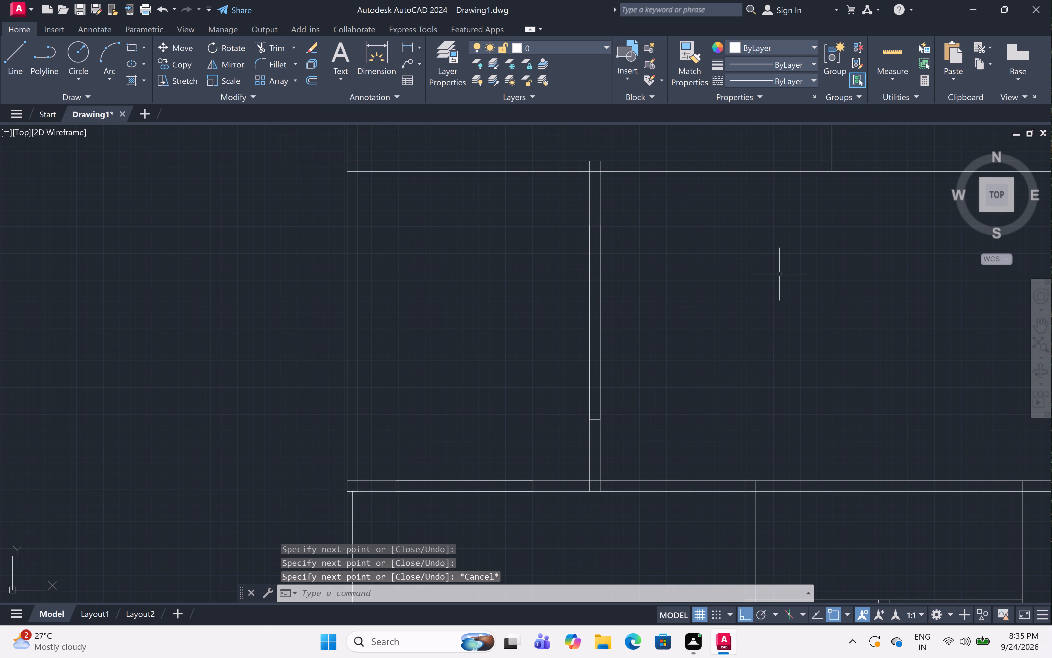
# Trim away the wall lines inside the long opening in the middle row's left vertical partition.
pyautogui.write('tr')
pyautogui.press('space')
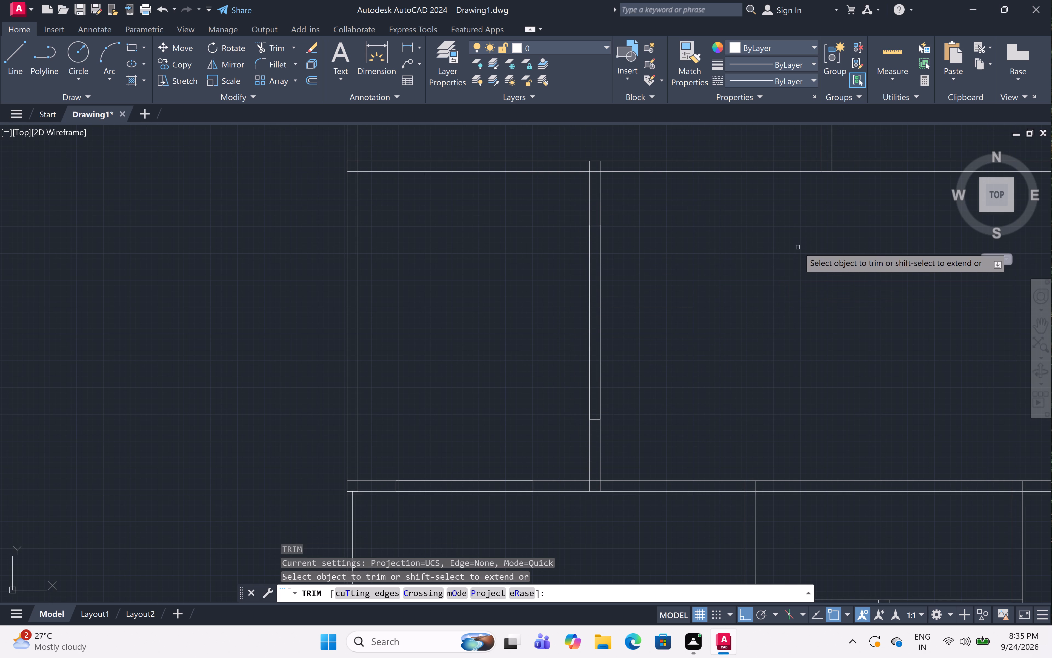
pyautogui.click(505, 304)
pyautogui.click(784, 301)
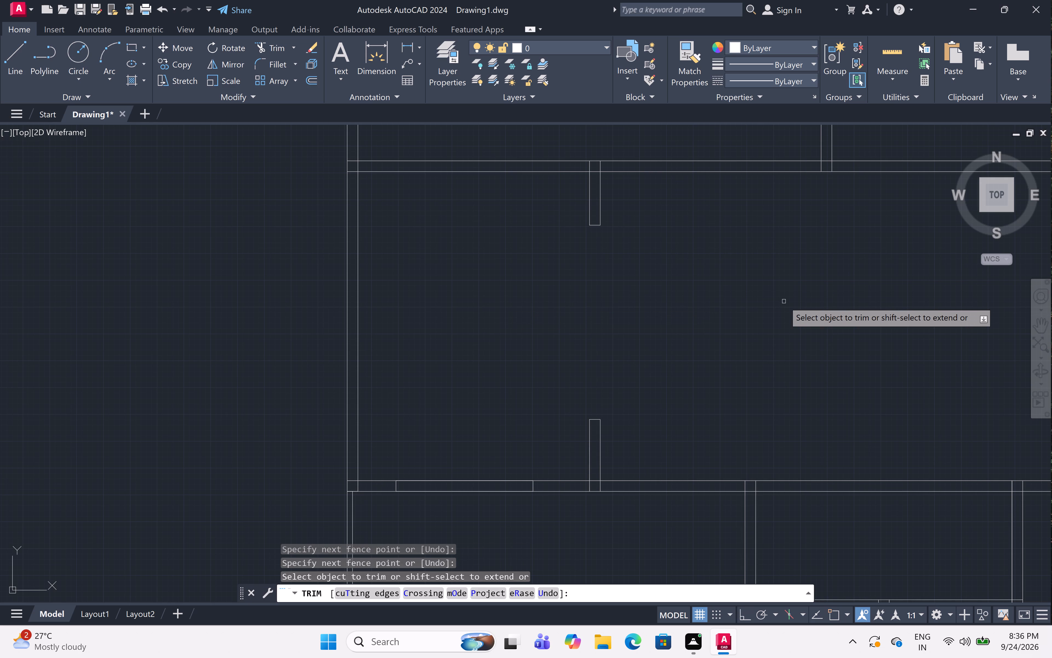
pyautogui.press('Escape')
# Make Layer1 current and draw two dashed lines across the trimmed opening in the middle row's left partition, one along each wall face.
pyautogui.click(598, 47)
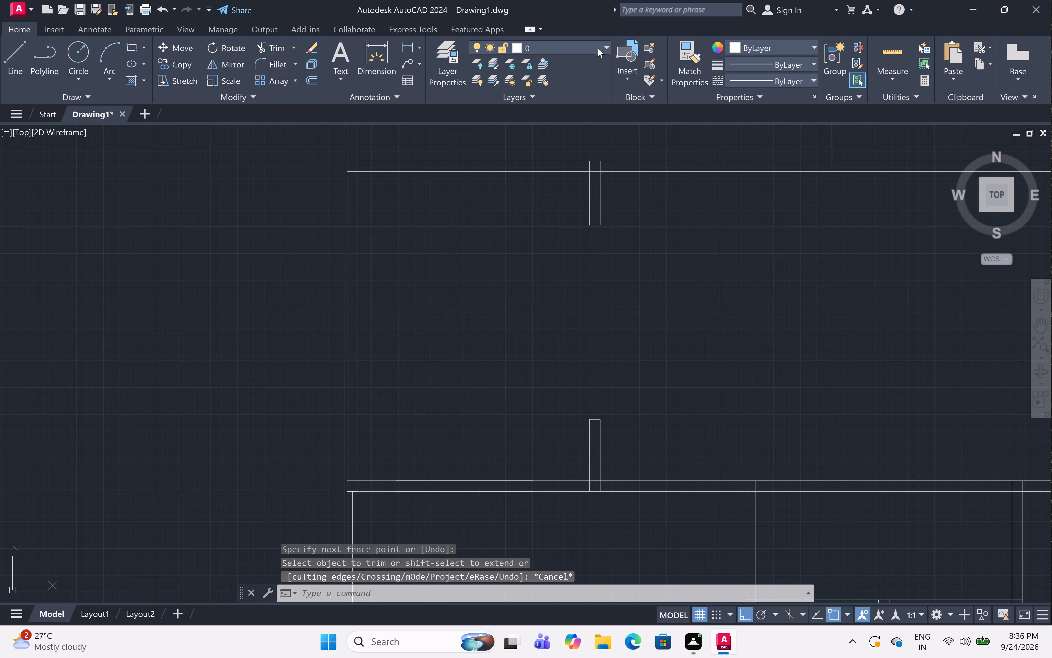
pyautogui.click(592, 78)
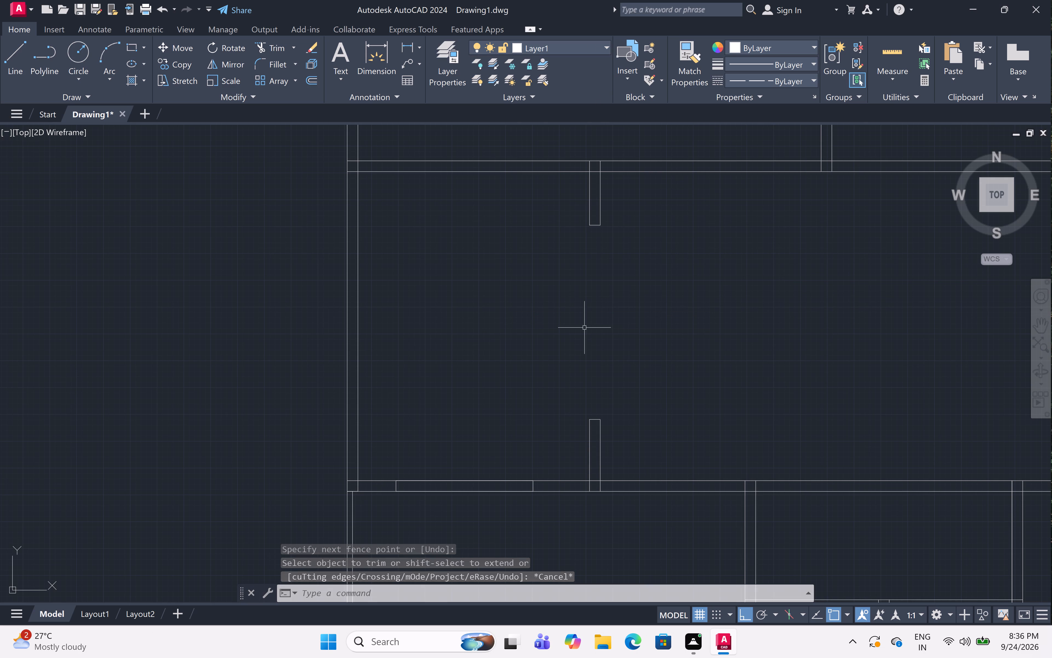
pyautogui.moveTo(588, 336); pyautogui.dragTo(579, 304, button='middle')
pyautogui.scroll(1, 579, 304)
pyautogui.moveTo(579, 304); pyautogui.dragTo(582, 322, button='middle')
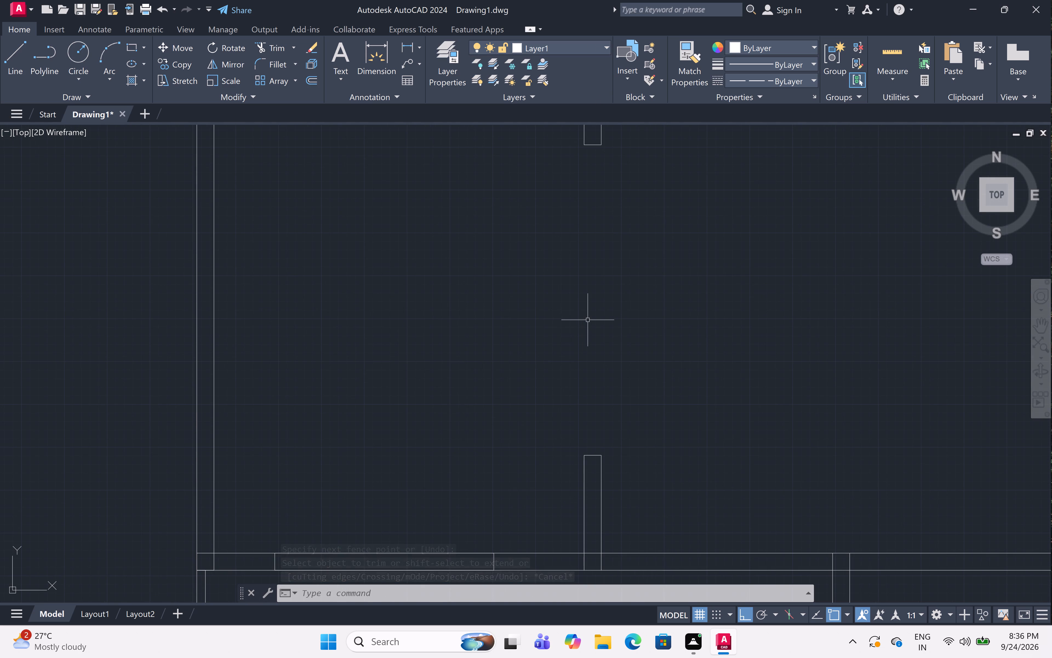
pyautogui.write('l')
pyautogui.press('space')
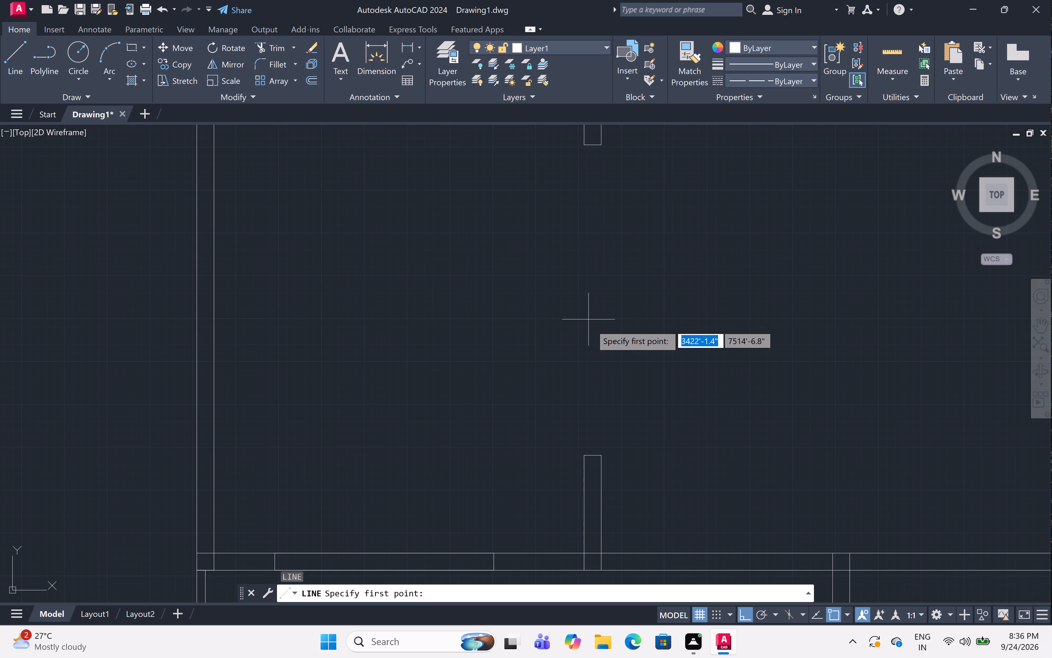
pyautogui.click(604, 148)
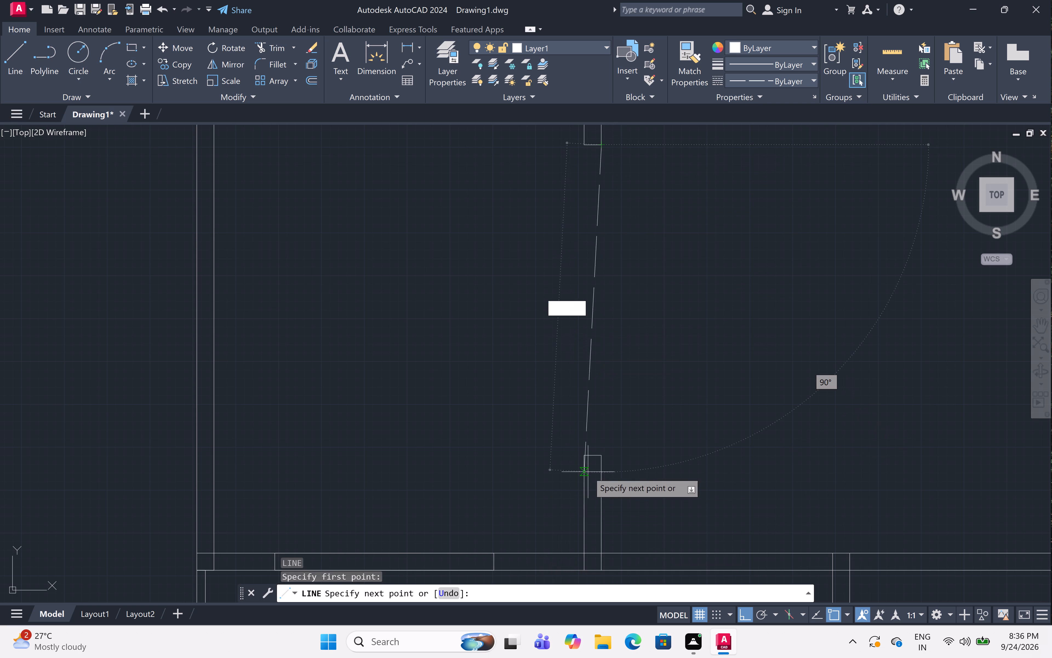
pyautogui.moveTo(603, 454); pyautogui.dragTo(613, 455)
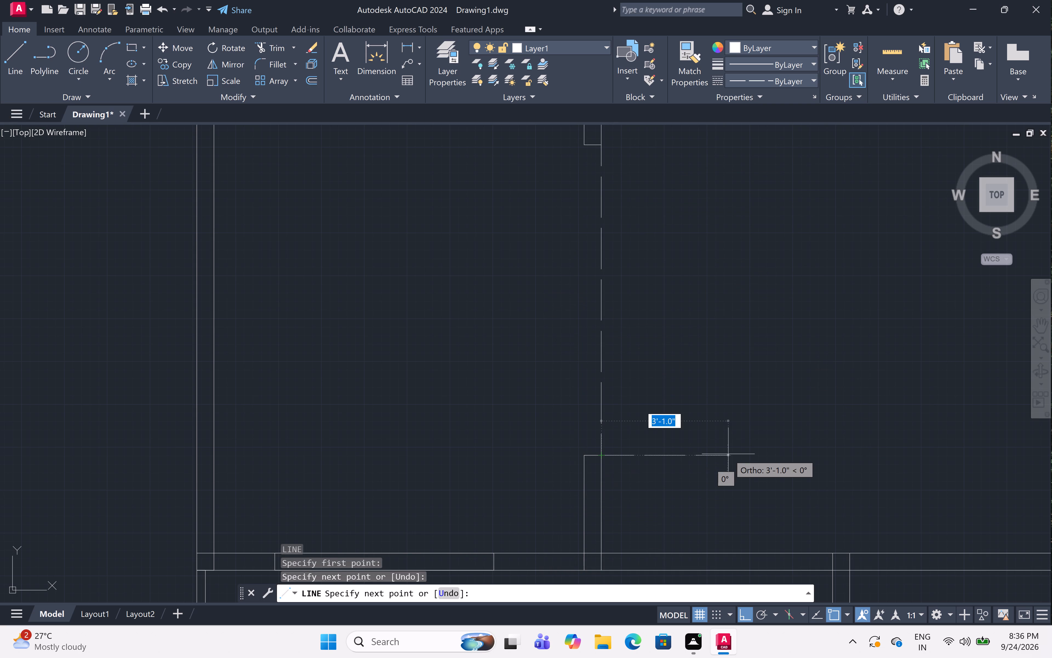
pyautogui.press('space')
pyautogui.press('space')
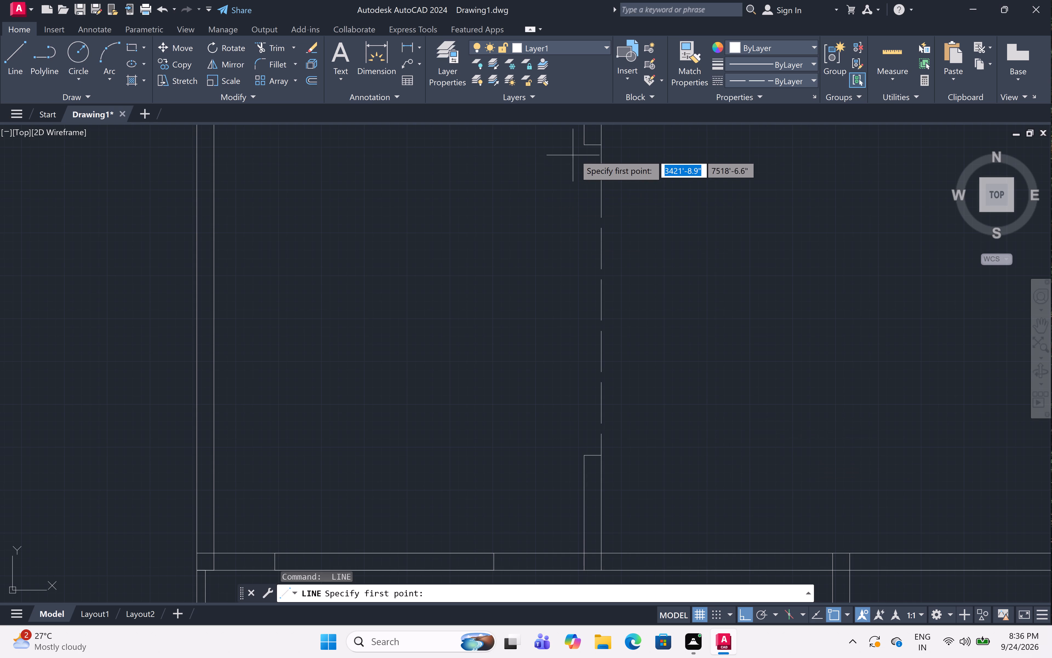
pyautogui.click(584, 143)
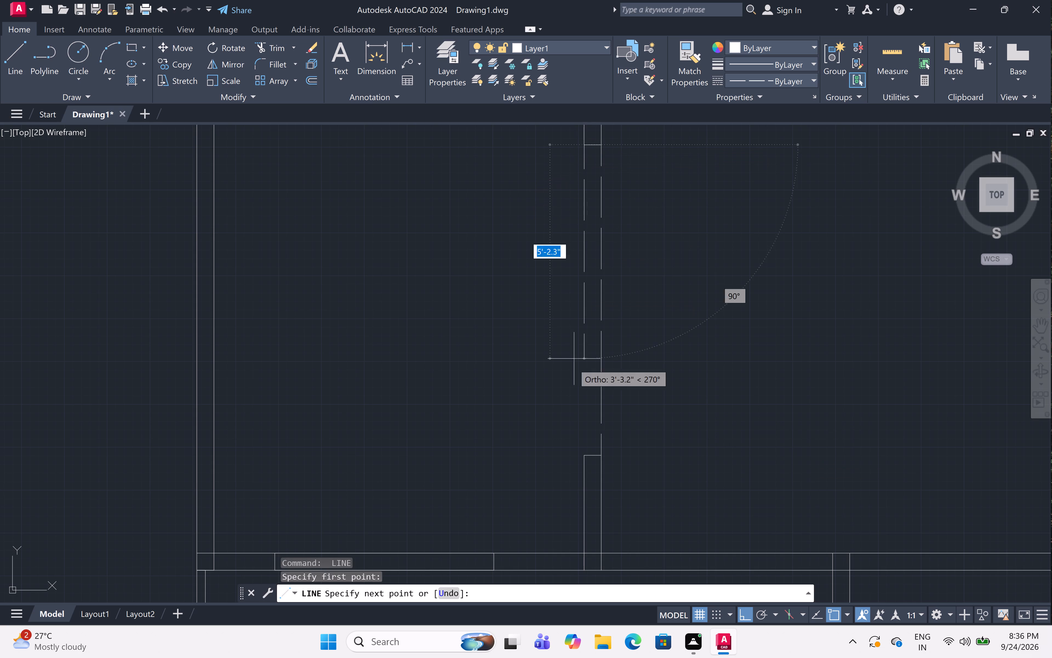
pyautogui.click(588, 454)
pyautogui.press('Escape')
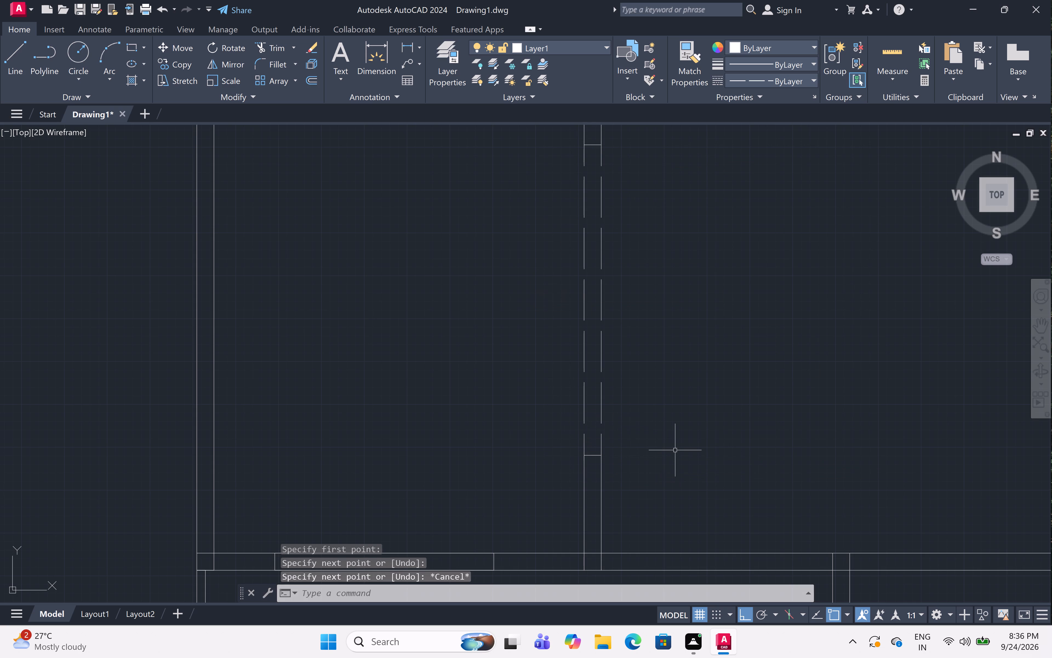
# Offset both long edges of the opening in the top row's left vertical partition inward by 1.5".
pyautogui.scroll(-2, 655, 422)
pyautogui.moveTo(723, 394); pyautogui.dragTo(687, 391, button='middle')
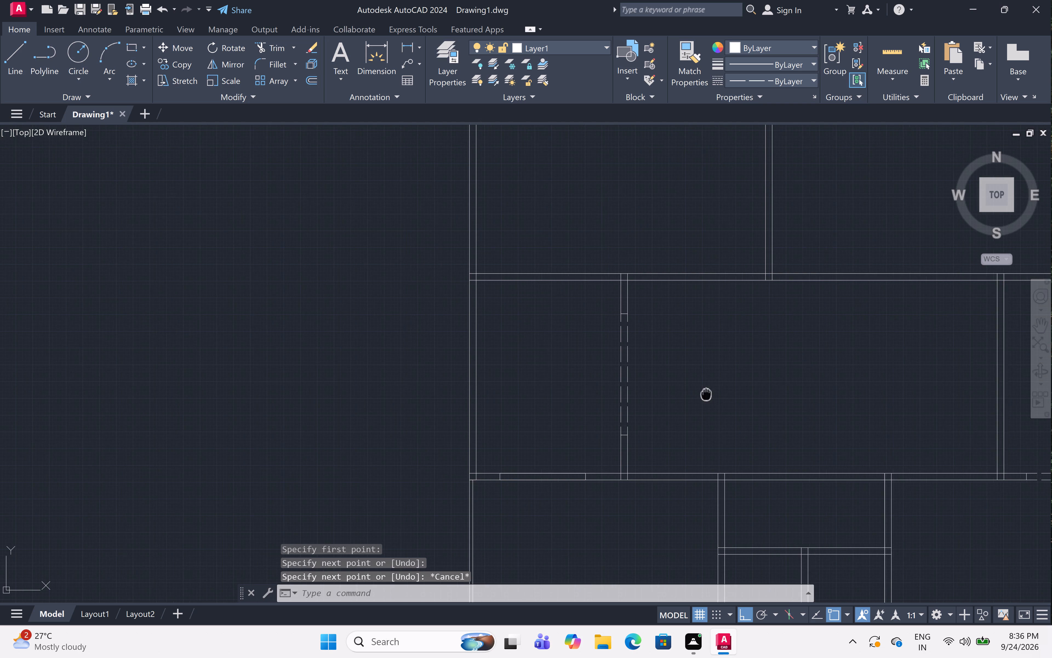
pyautogui.moveTo(687, 391); pyautogui.dragTo(611, 384, button='middle')
pyautogui.scroll(-1, 624, 370)
pyautogui.moveTo(693, 368); pyautogui.dragTo(649, 376, button='middle')
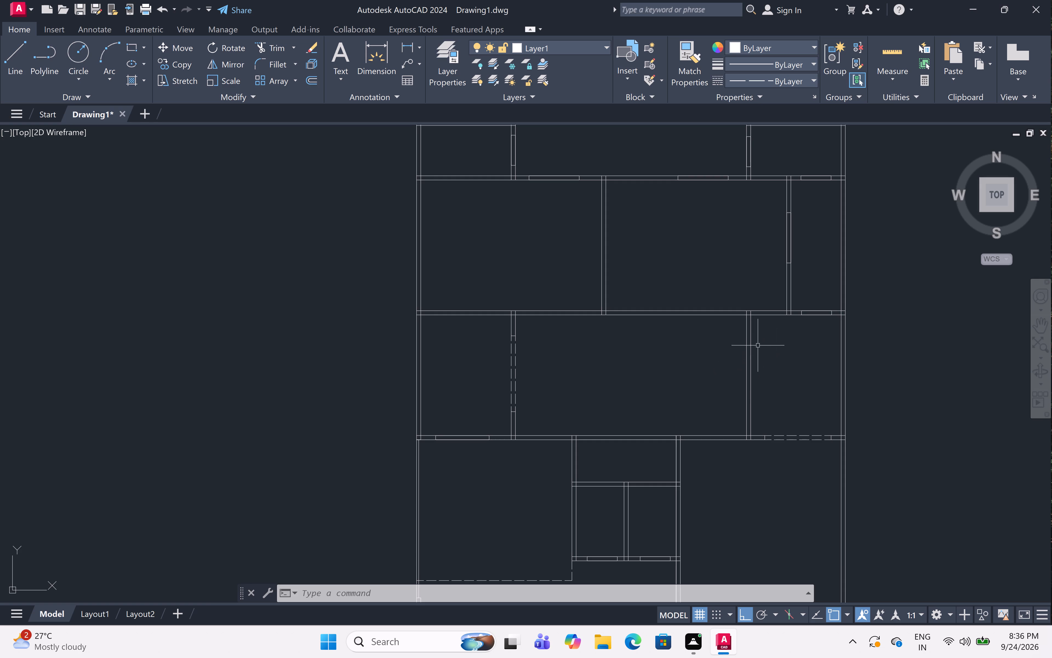
pyautogui.moveTo(754, 351); pyautogui.dragTo(751, 376, button='middle')
pyautogui.scroll(-2, 756, 362)
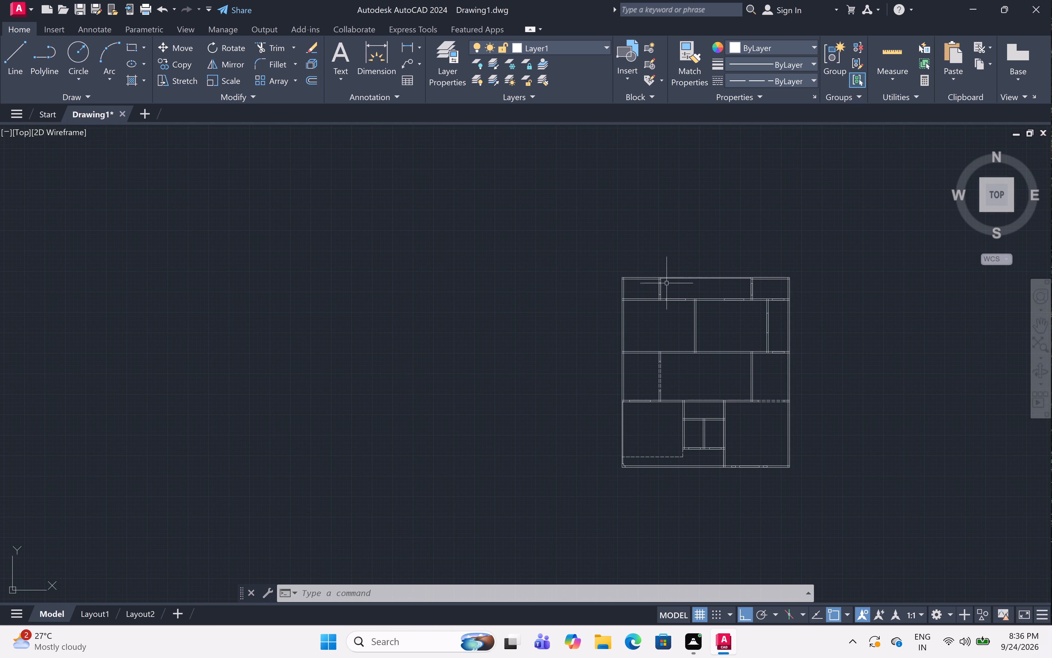
pyautogui.scroll(4, 654, 292)
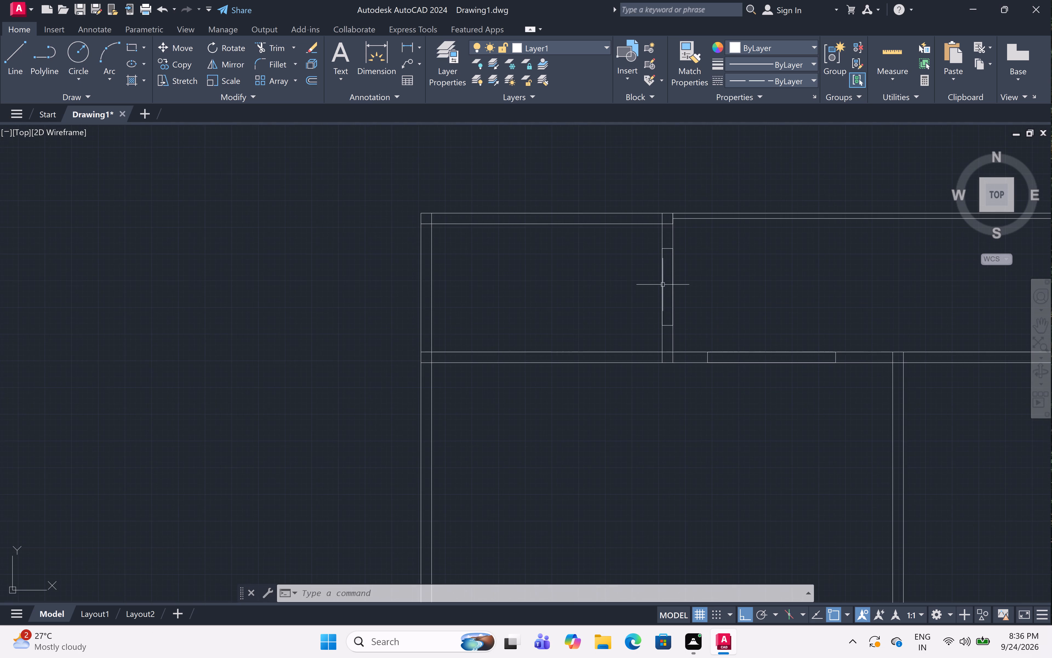
pyautogui.scroll(1, 713, 274)
pyautogui.write('off')
pyautogui.press('space')
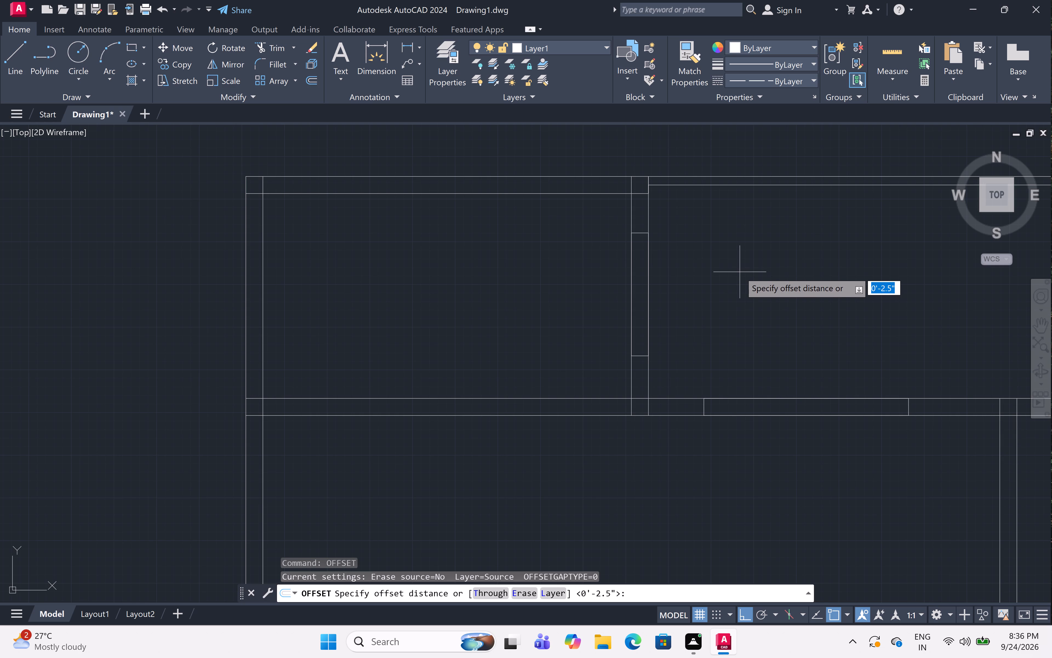
pyautogui.press('o')
pyautogui.press('BackSpace')
pyautogui.press('1')
pyautogui.press('.')
pyautogui.press('5')
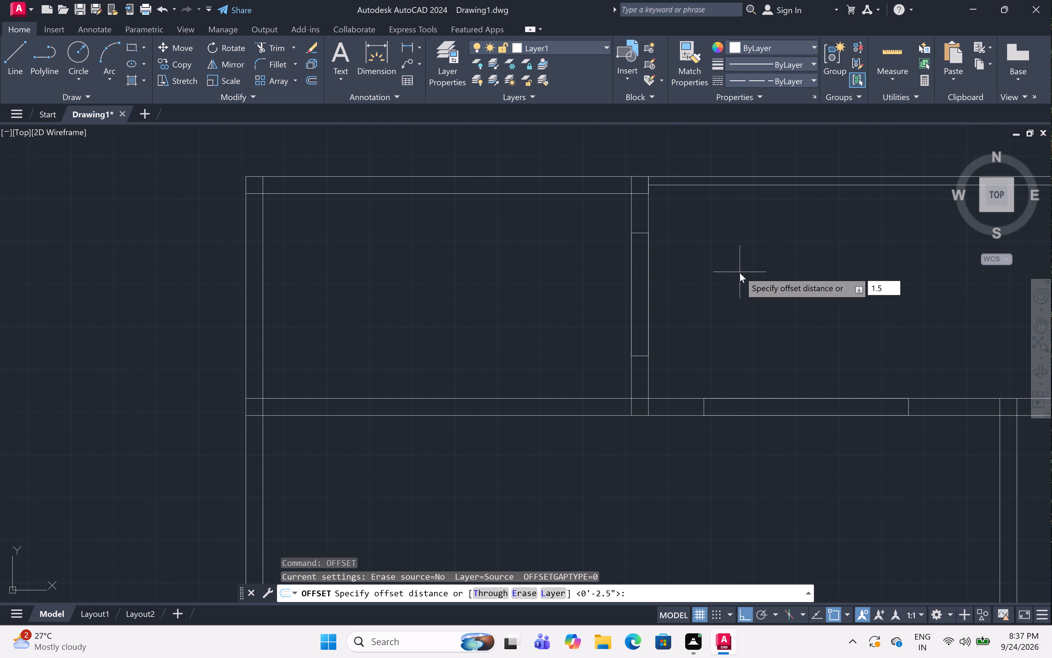
pyautogui.hotkey('shift', '"')
pyautogui.press('space')
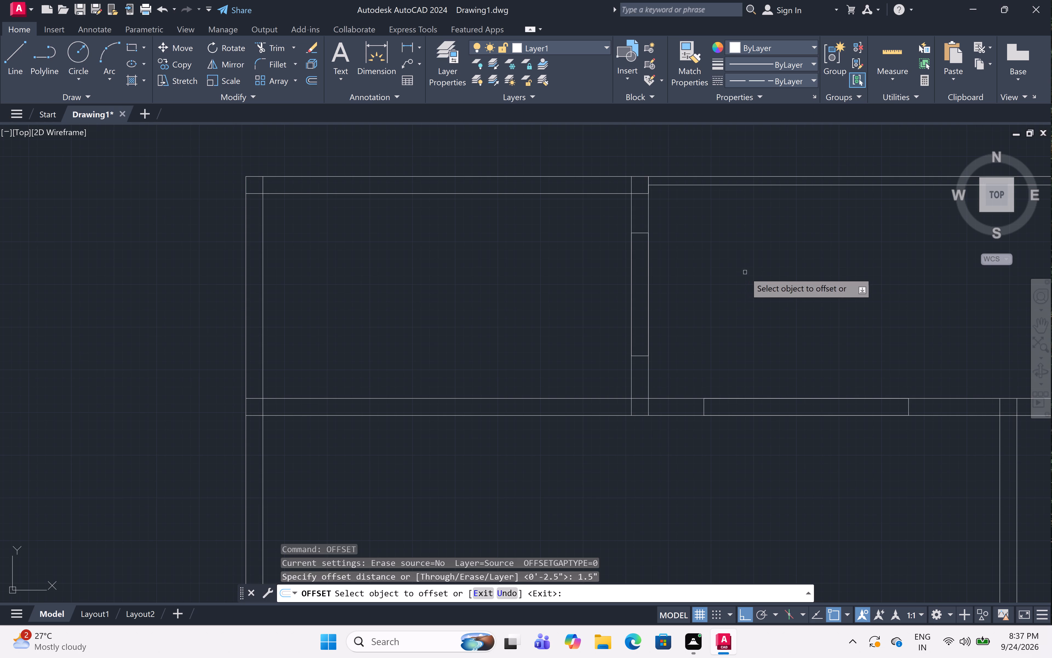
pyautogui.click(631, 306)
pyautogui.click(681, 309)
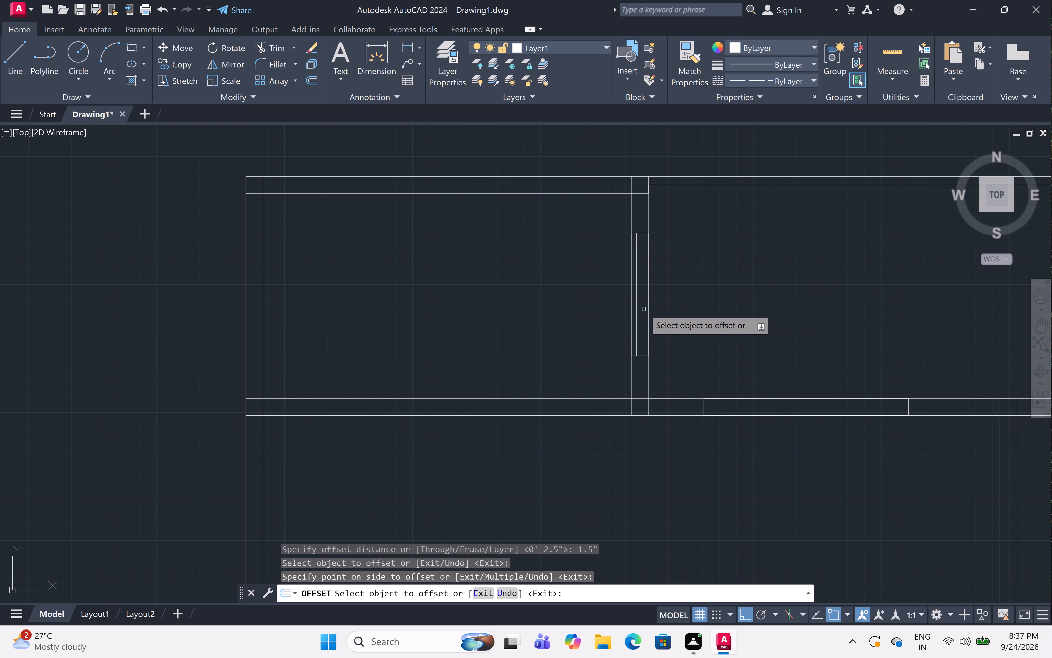
pyautogui.click(649, 308)
pyautogui.click(591, 311)
# Offset both long edges of the left opening in the top row's middle bottom wall inward by 1.5".
pyautogui.scroll(-2, 750, 268)
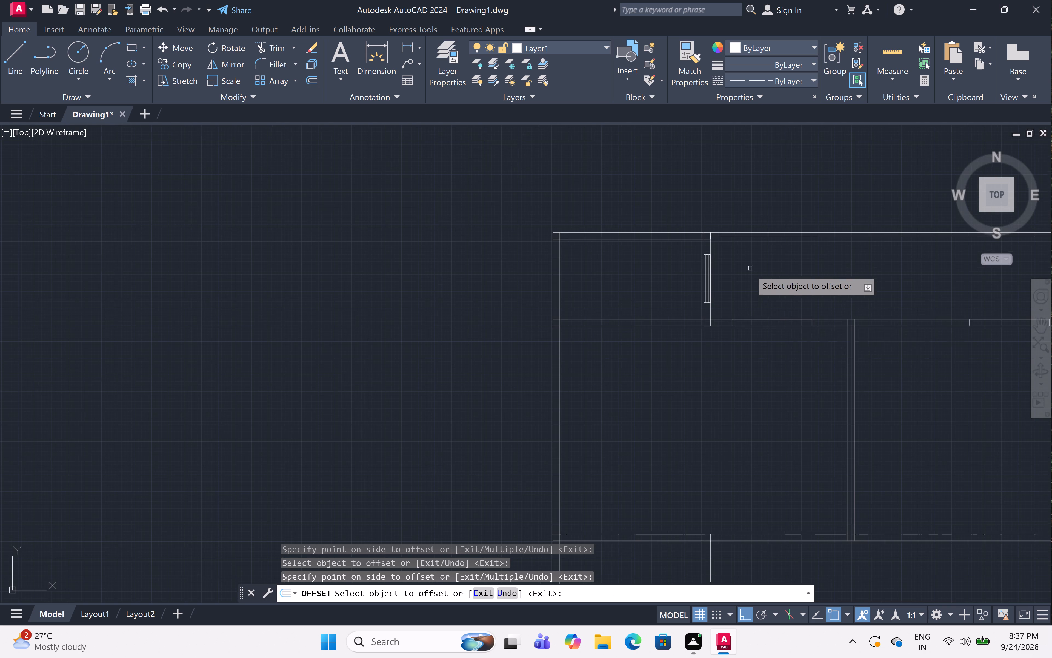
pyautogui.scroll(3, 799, 323)
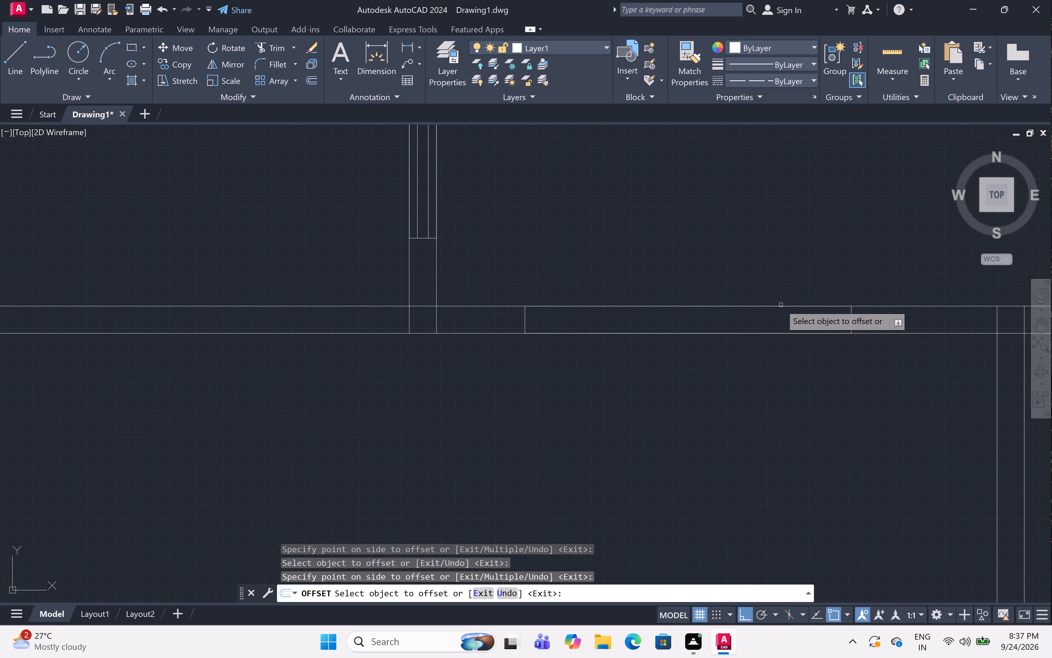
pyautogui.doubleClick(781, 305)
pyautogui.click(789, 336)
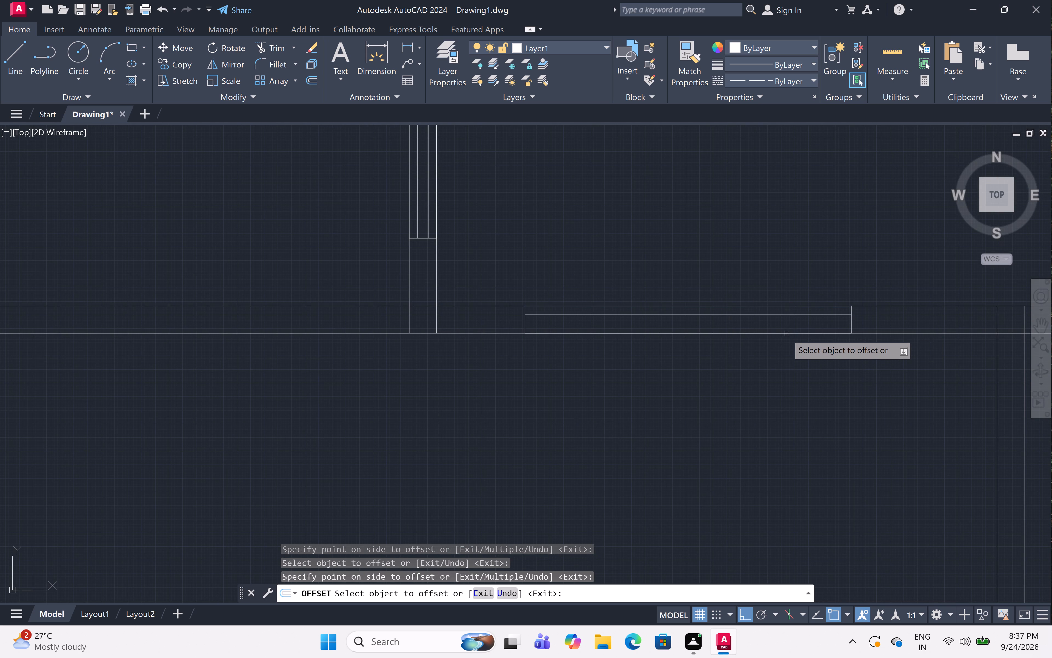
pyautogui.click(786, 333)
pyautogui.click(790, 289)
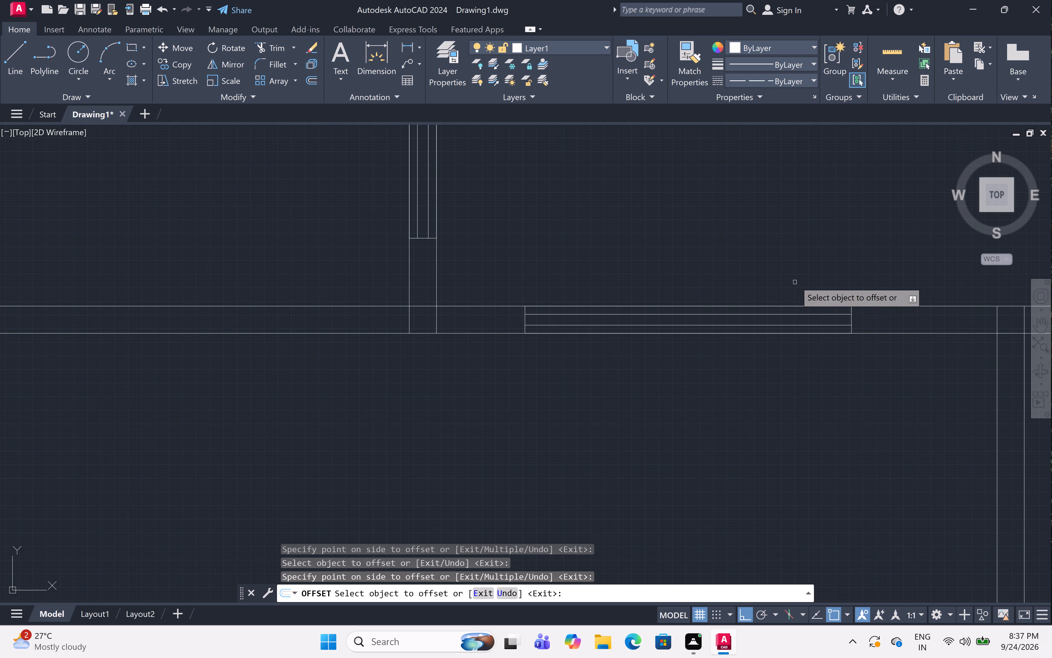
# Offset both long edges of the right opening in the top row's middle bottom wall inward by 1.5".
pyautogui.scroll(-2, 809, 250)
pyautogui.moveTo(810, 246); pyautogui.dragTo(650, 262, button='middle')
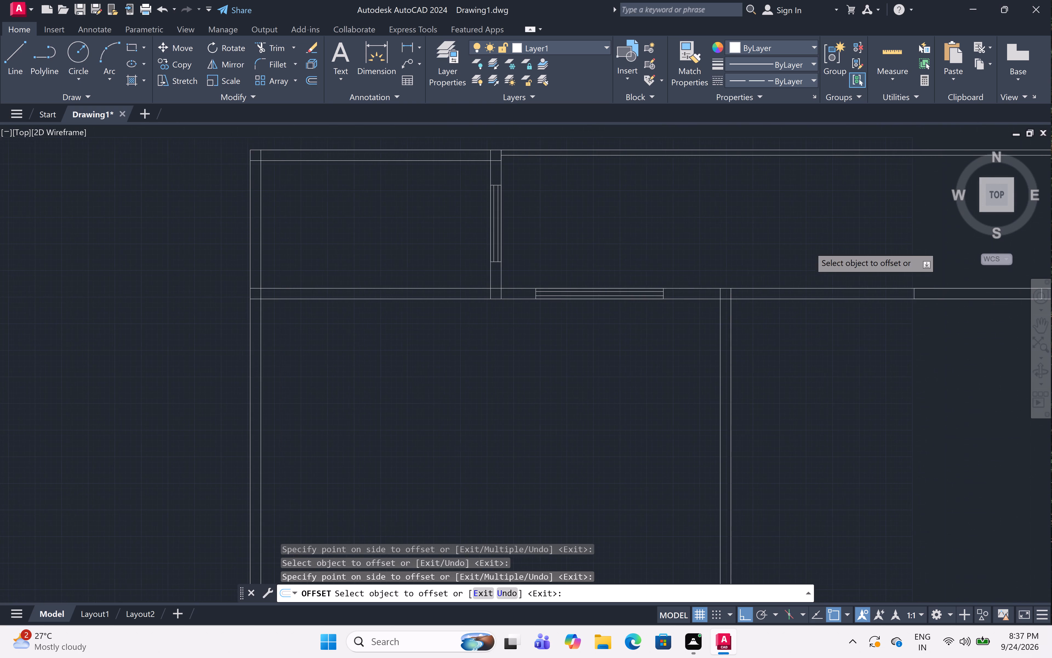
pyautogui.moveTo(650, 262); pyautogui.dragTo(648, 262, button='middle')
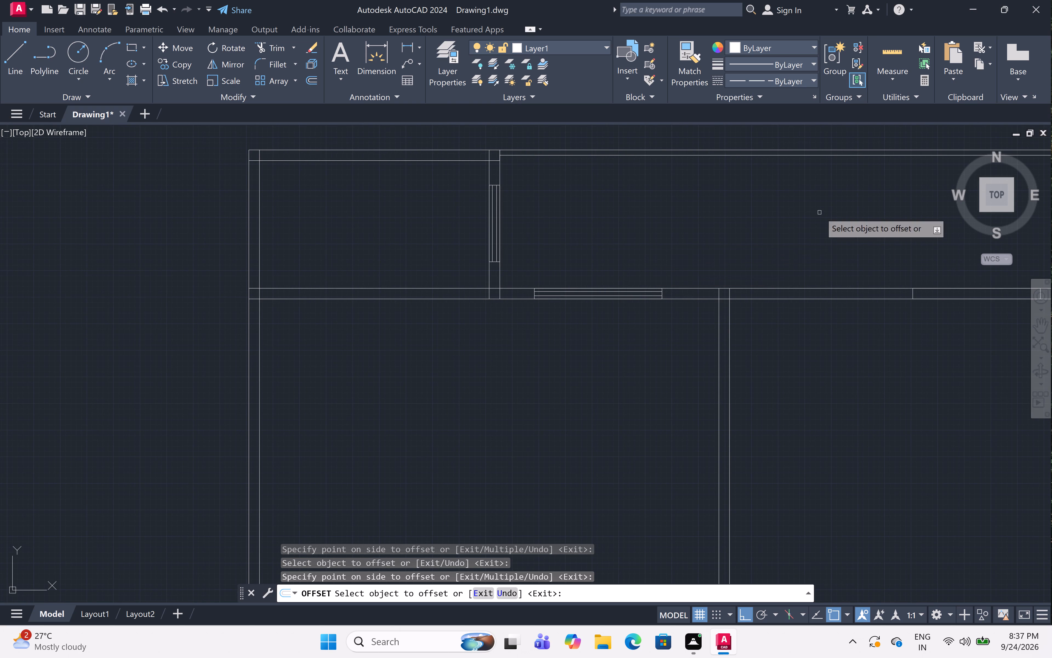
pyautogui.scroll(-2, 756, 248)
pyautogui.scroll(3, 890, 257)
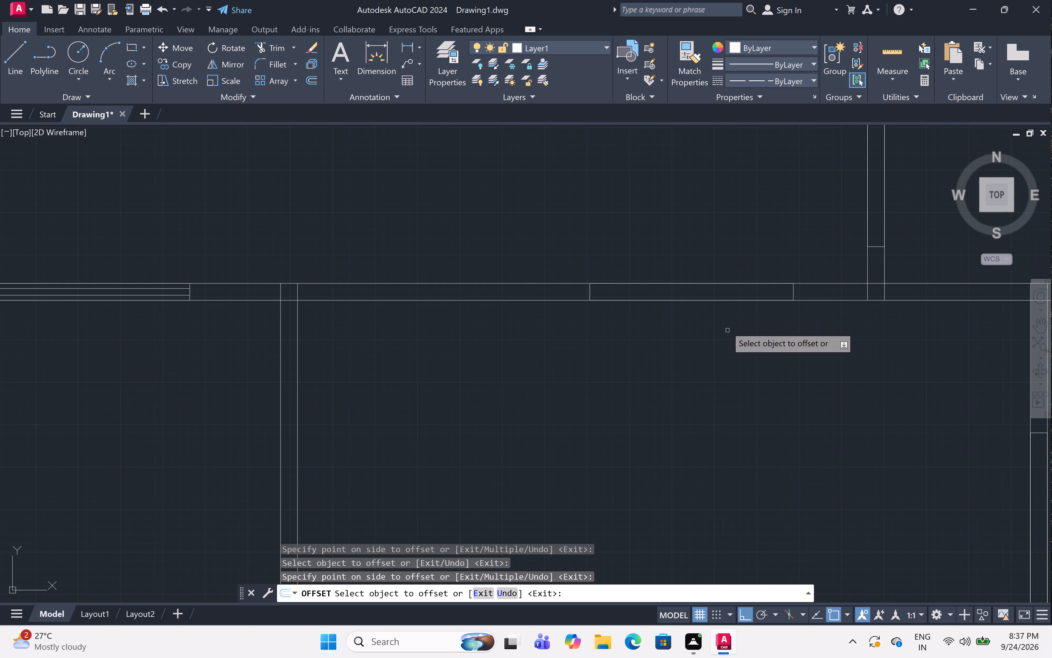
pyautogui.scroll(1, 750, 275)
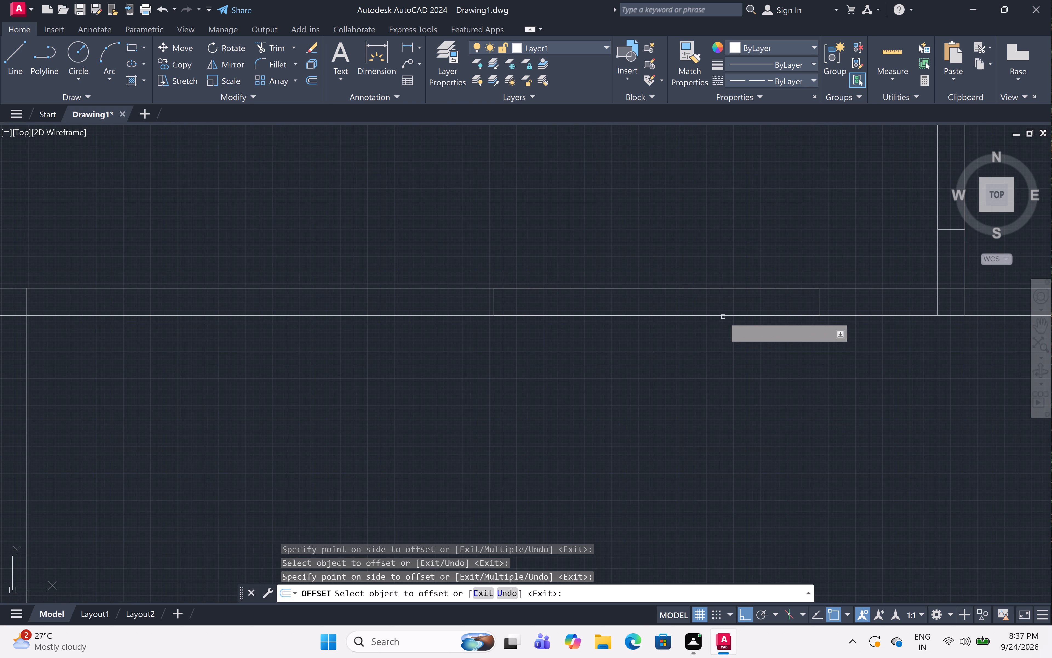
pyautogui.click(723, 316)
pyautogui.click(729, 279)
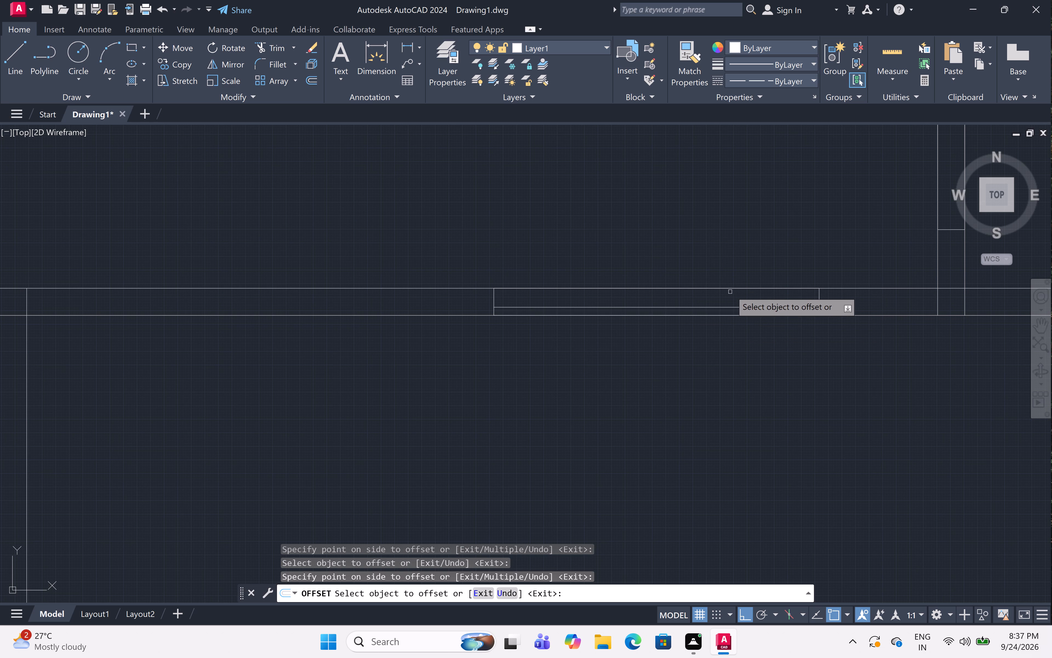
pyautogui.click(731, 288)
pyautogui.click(731, 316)
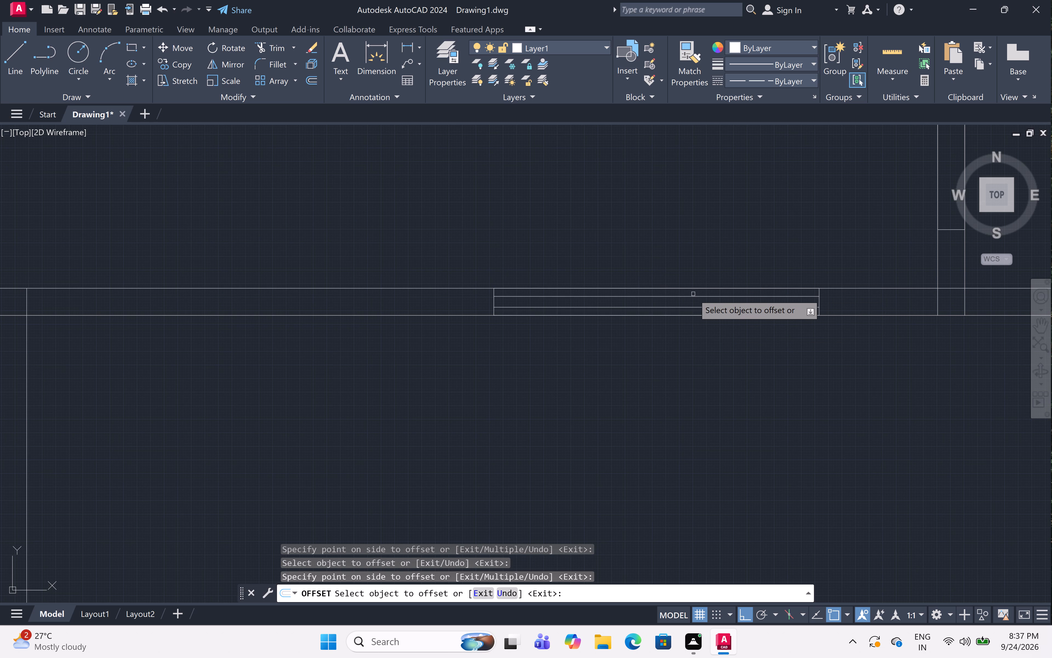
# Offset both long edges of the opening in the top row's right vertical partition inward by 1.5".
pyautogui.scroll(-2, 665, 339)
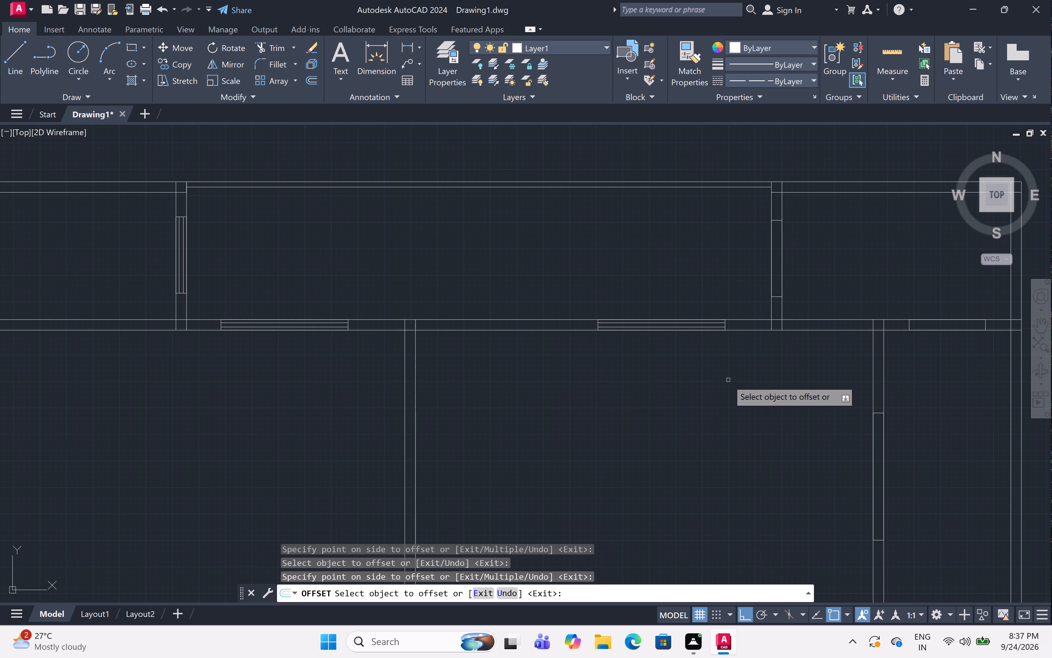
pyautogui.moveTo(725, 382); pyautogui.dragTo(590, 437, button='middle')
pyautogui.scroll(2, 645, 308)
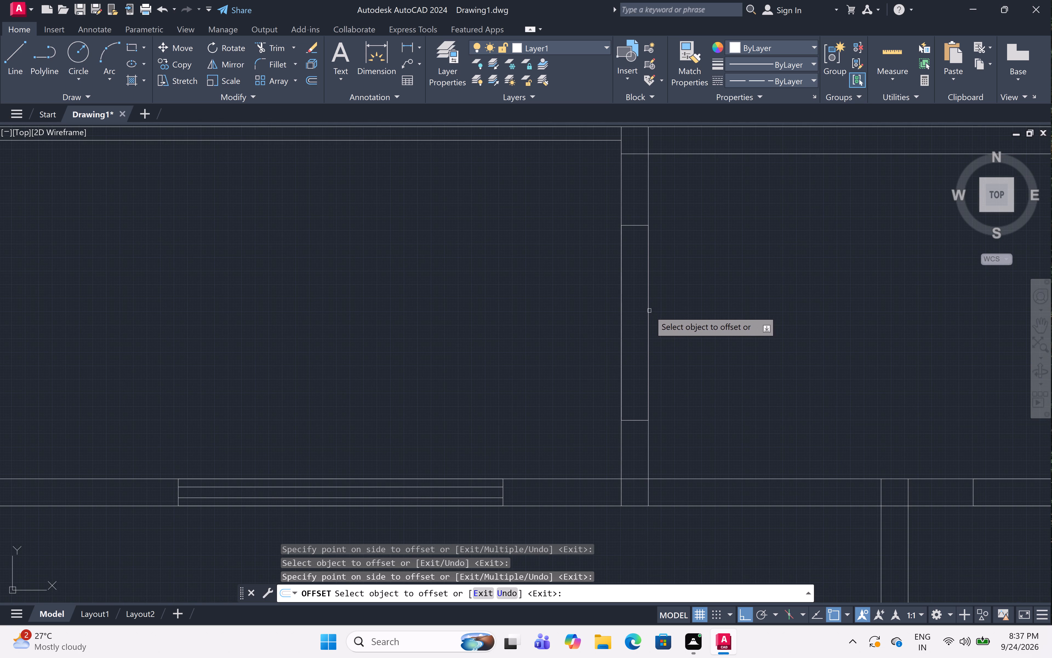
pyautogui.click(649, 311)
pyautogui.click(543, 318)
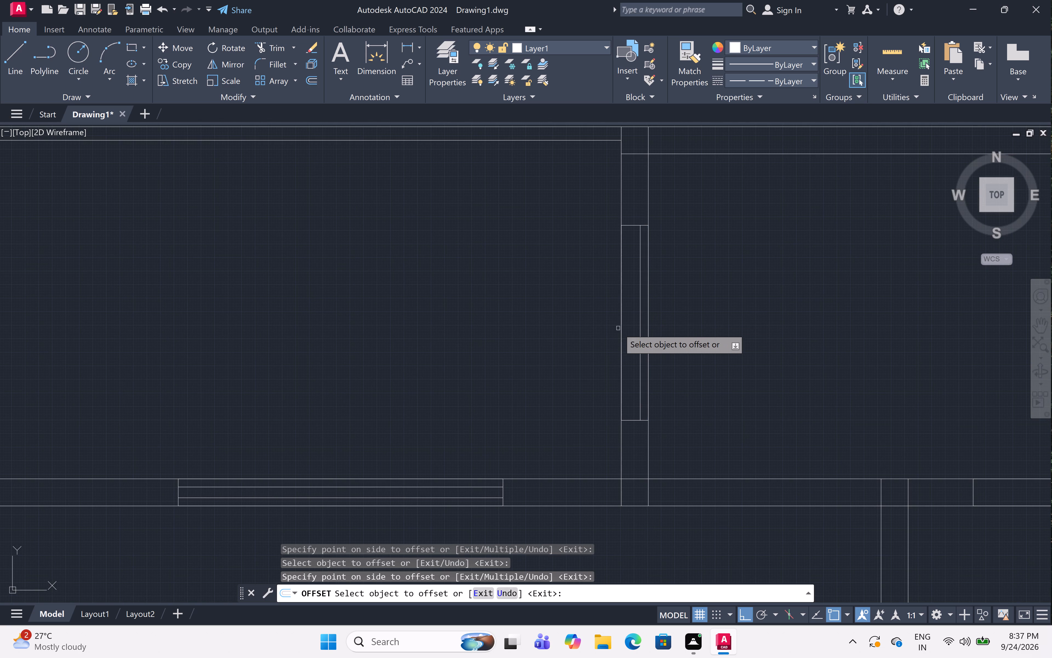
pyautogui.click(622, 327)
pyautogui.click(708, 327)
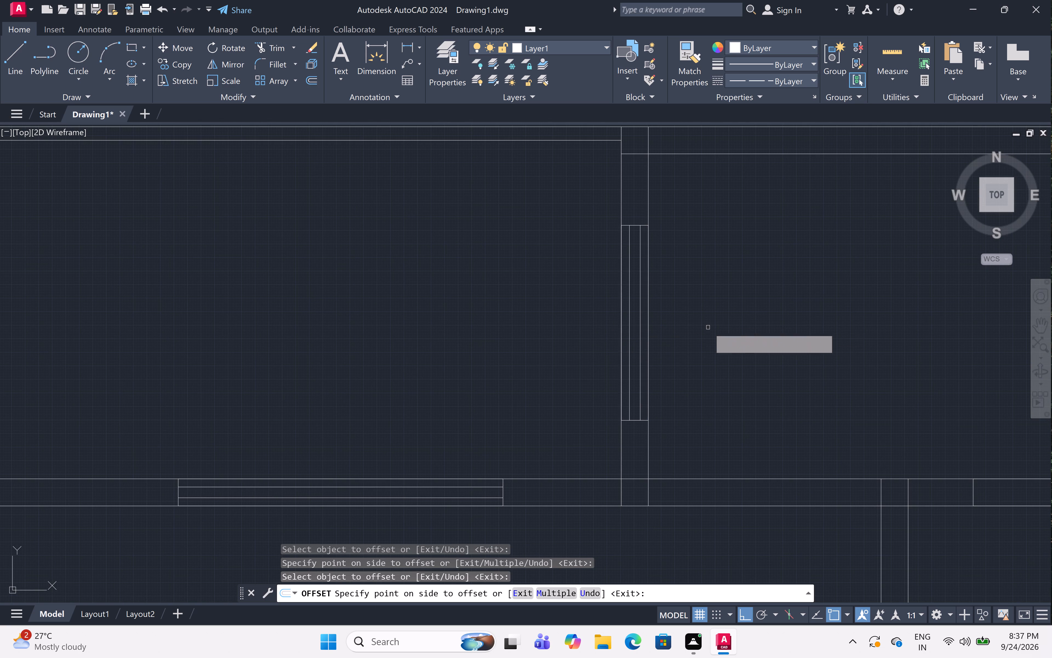
# Offset both long edges of the opening in the bottom wall of the top row's right-hand room inward by 1.5".
pyautogui.scroll(-3, 709, 322)
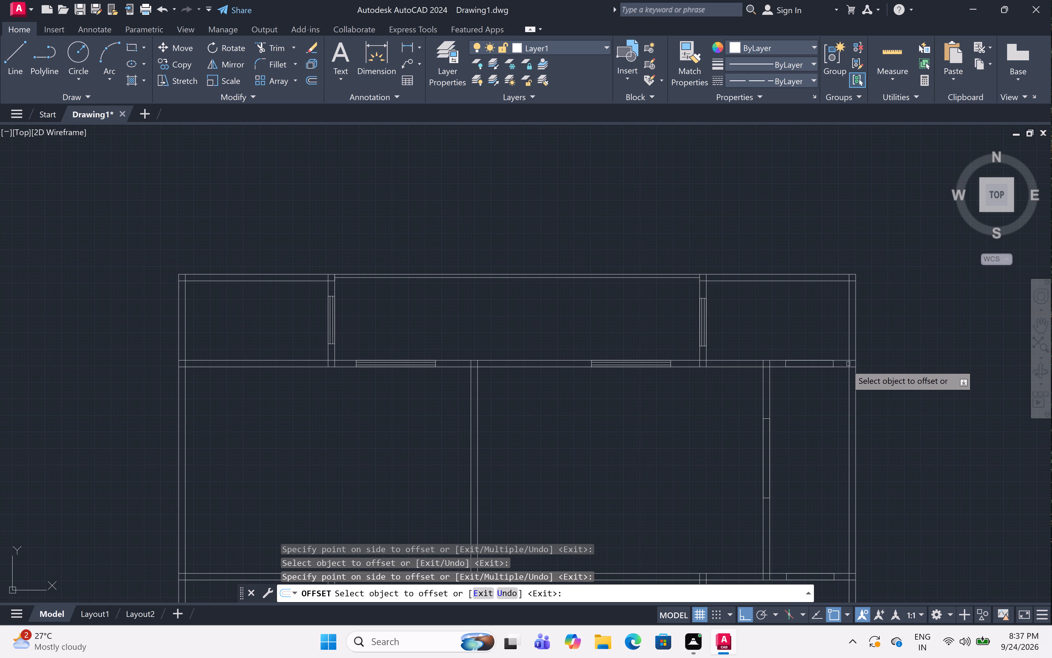
pyautogui.scroll(4, 846, 365)
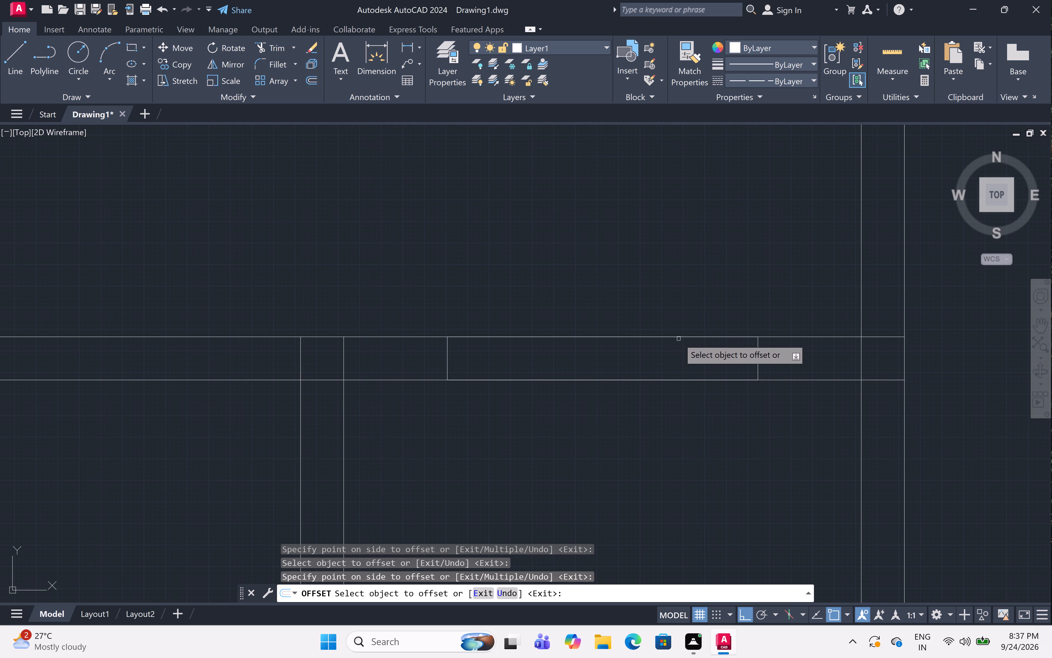
pyautogui.click(679, 337)
pyautogui.click(680, 389)
pyautogui.moveTo(673, 381); pyautogui.dragTo(673, 377)
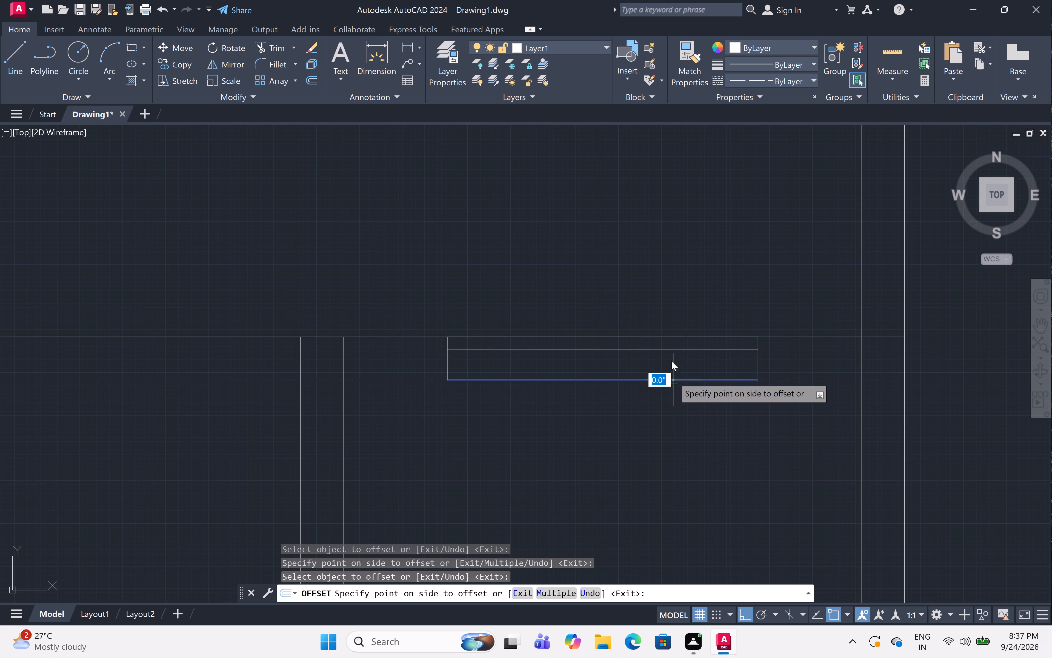
pyautogui.click(681, 337)
# Offset both long edges of the opening in the second row's right vertical partition inward by 1.5".
pyautogui.scroll(-4, 684, 333)
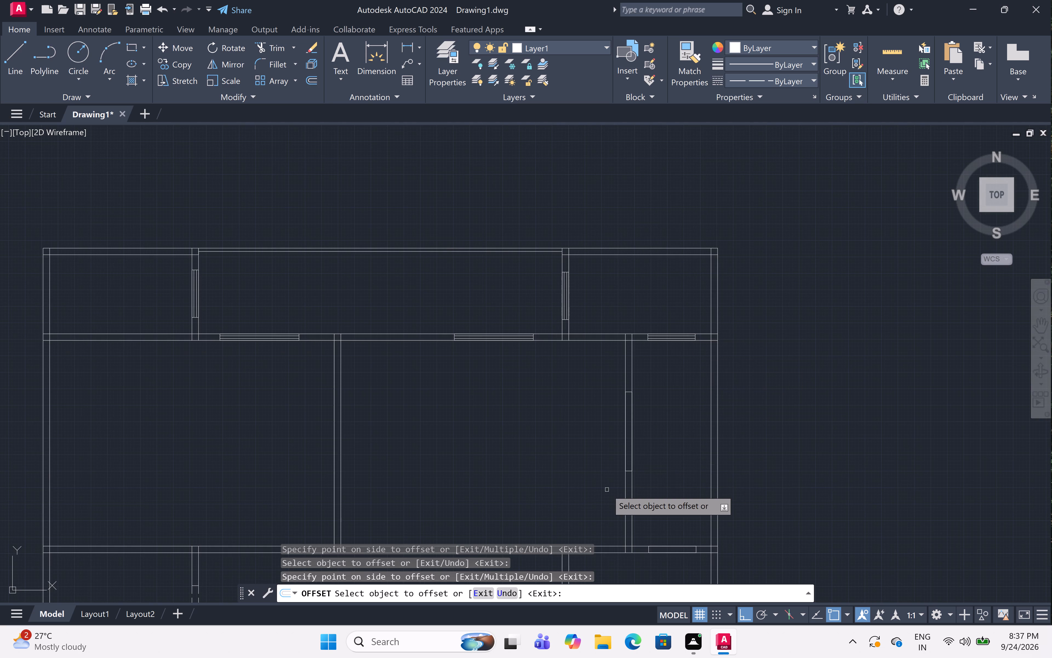
pyautogui.scroll(2, 607, 490)
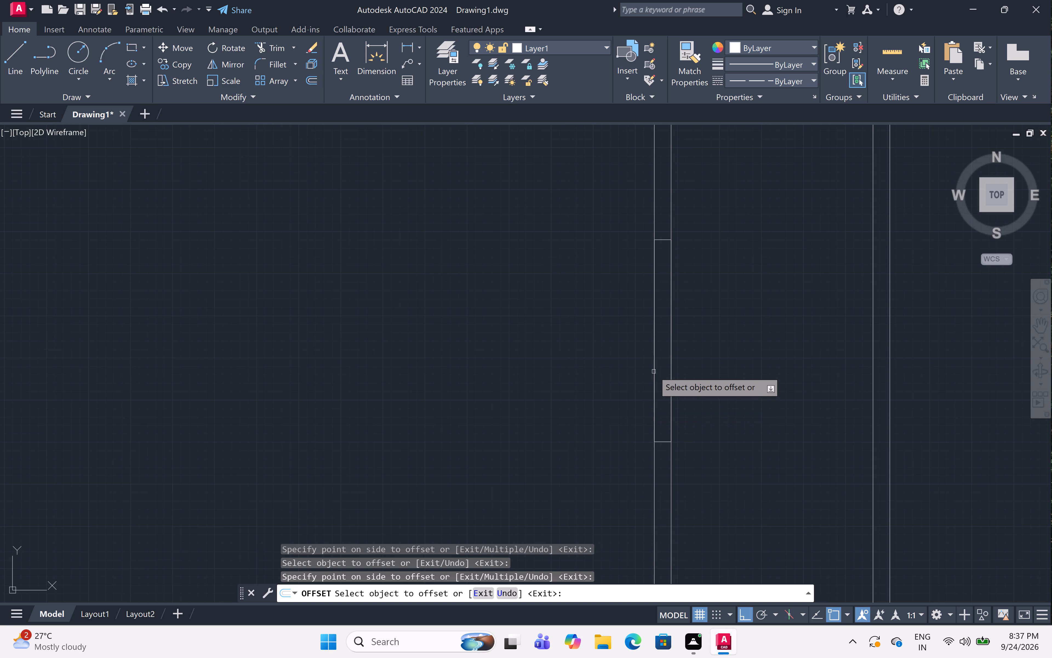
pyautogui.doubleClick(654, 369)
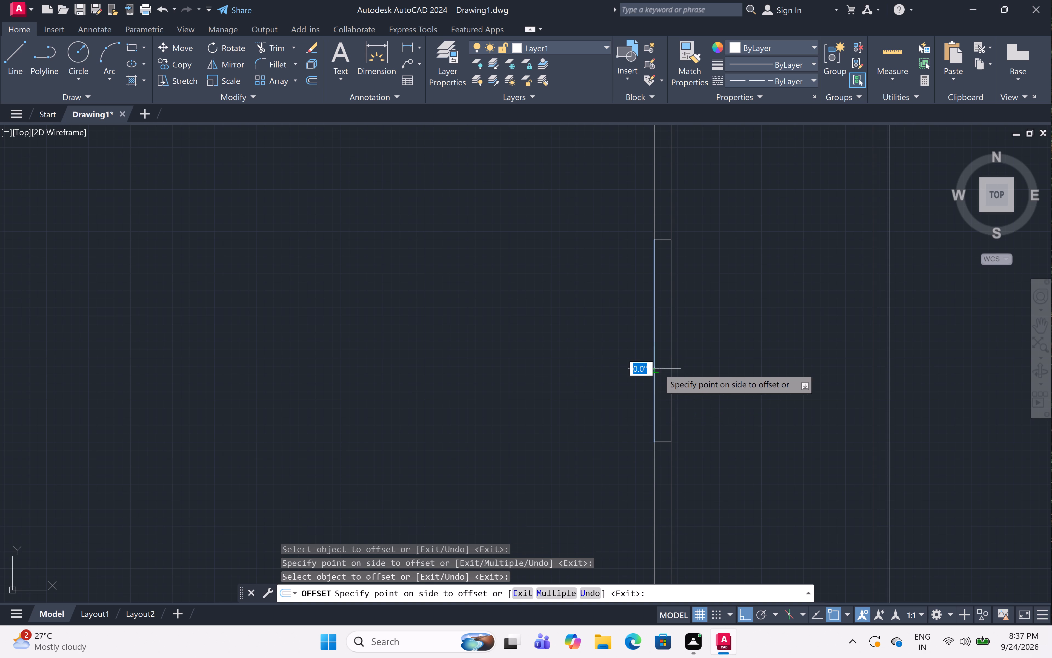
pyautogui.doubleClick(693, 368)
pyautogui.click(670, 367)
pyautogui.click(616, 370)
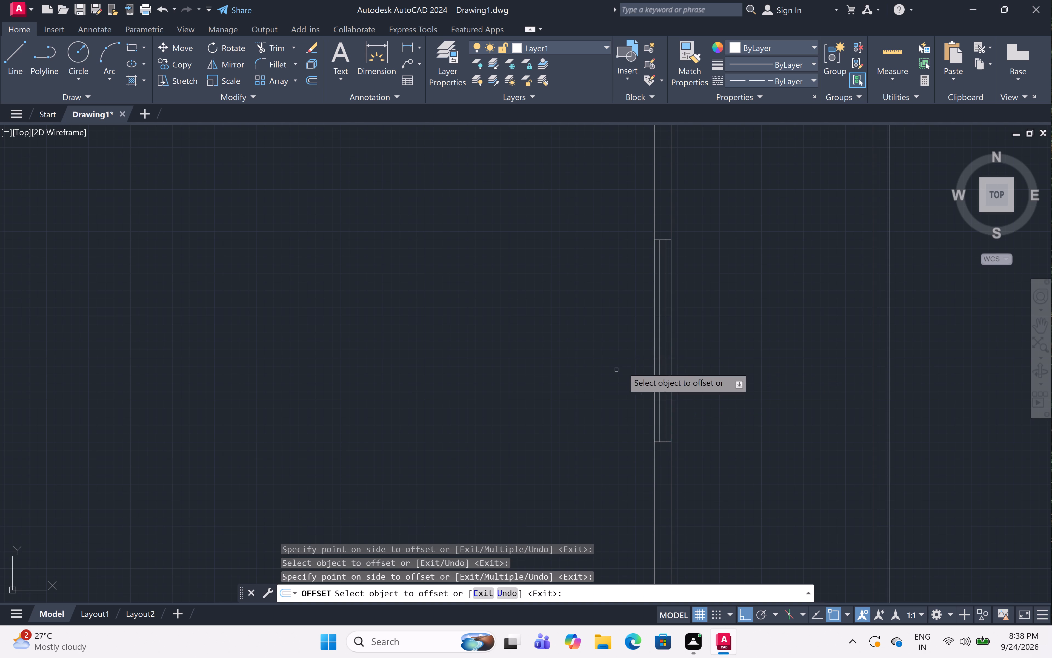
# Offset both long edges of the opening in the bottom wall of the second row's narrow right-hand room inward by 1.5".
pyautogui.scroll(-4, 667, 342)
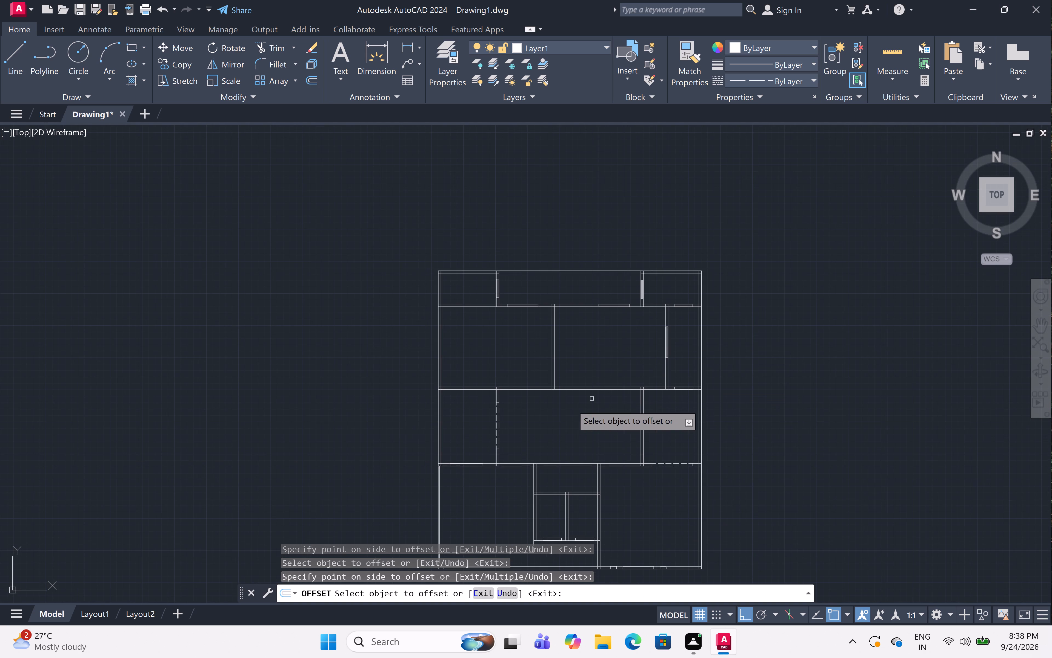
pyautogui.scroll(5, 689, 386)
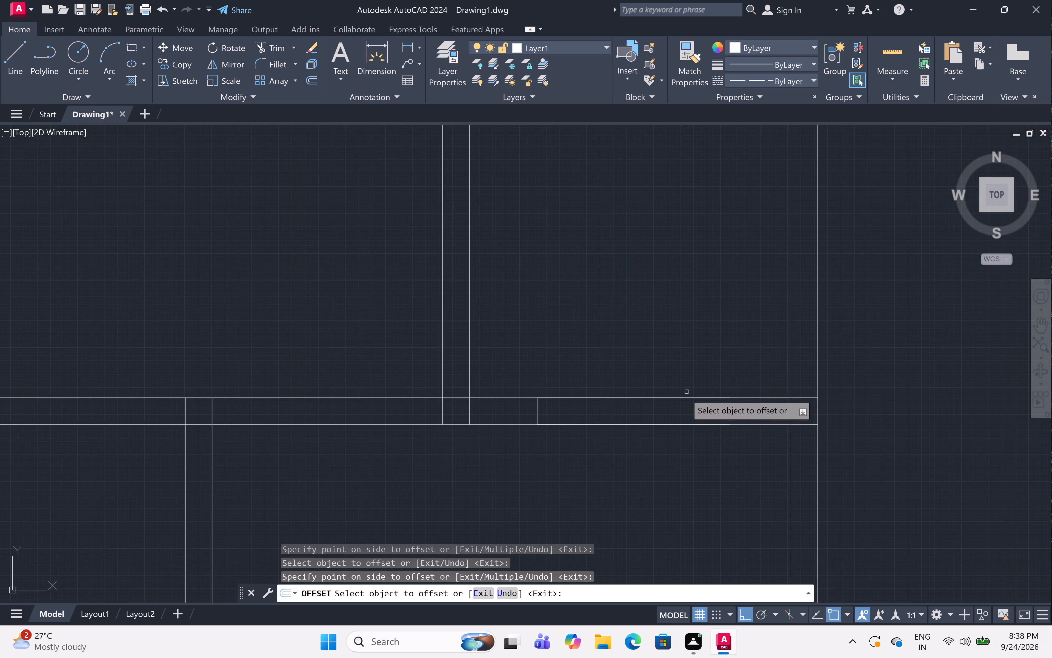
pyautogui.scroll(1, 679, 401)
pyautogui.moveTo(684, 437); pyautogui.dragTo(684, 435)
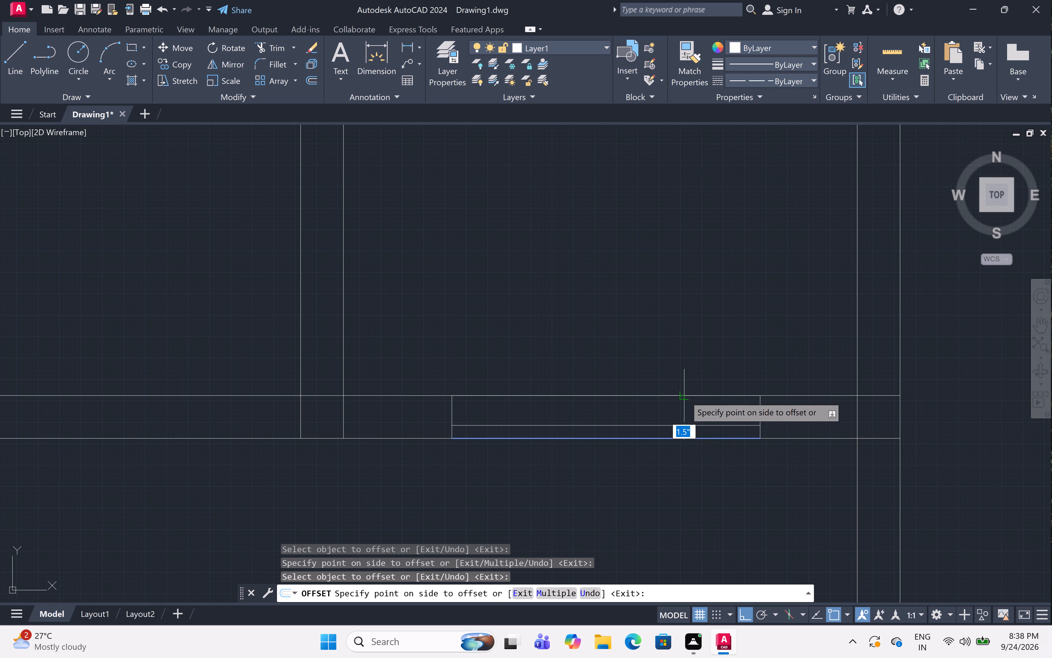
pyautogui.click(686, 392)
pyautogui.click(686, 396)
pyautogui.click(686, 425)
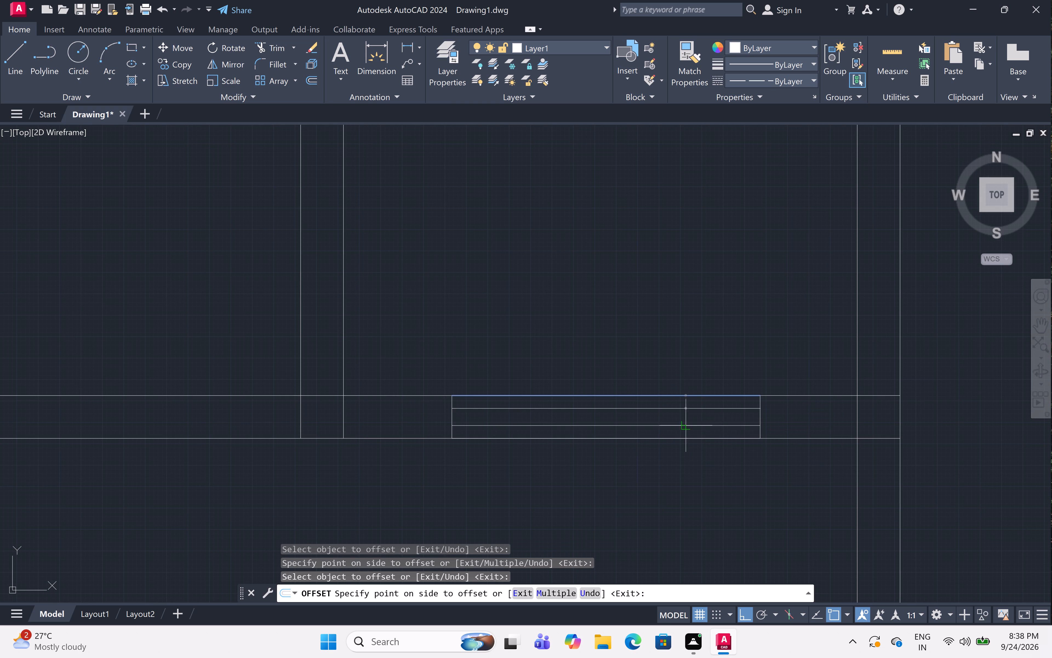
# Offset the long edges of the opening in the third row's bottom wall at the left inward by 1.5", including the lower edge's short remaining segment.
pyautogui.scroll(-6, 688, 400)
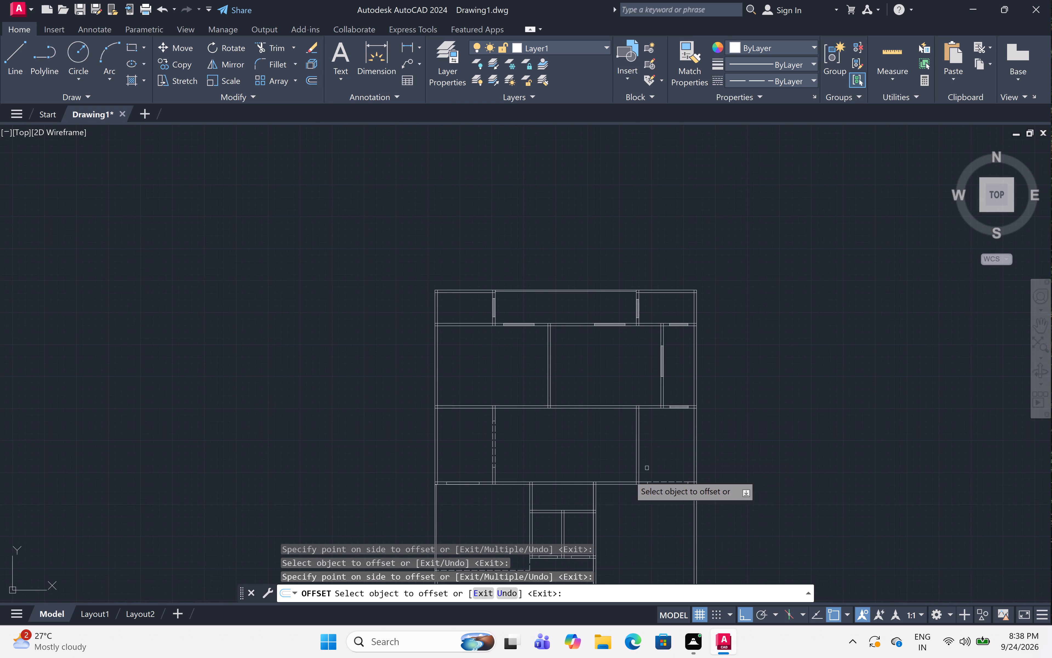
pyautogui.scroll(4, 456, 493)
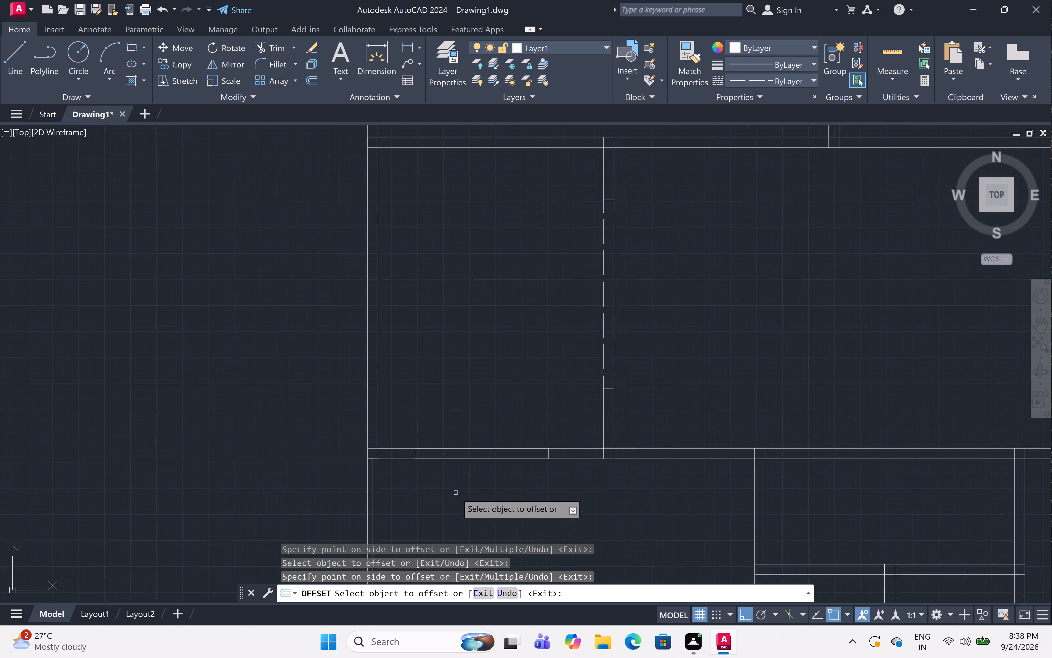
pyautogui.scroll(2, 480, 453)
pyautogui.click(539, 416)
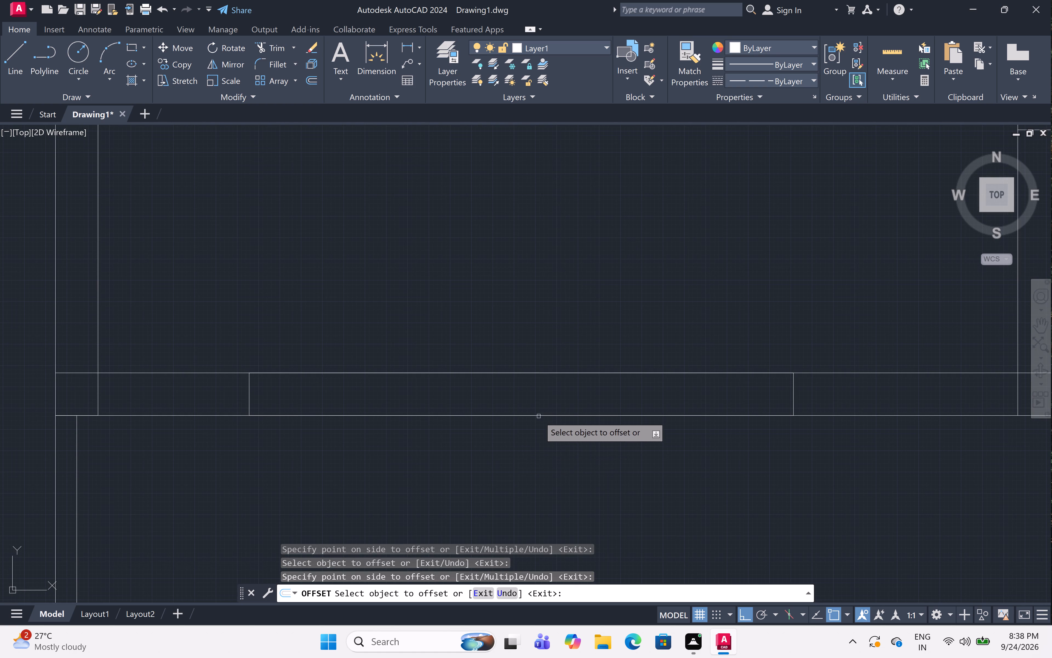
pyautogui.moveTo(538, 415); pyautogui.dragTo(538, 412)
pyautogui.click(554, 365)
pyautogui.click(550, 373)
pyautogui.click(550, 440)
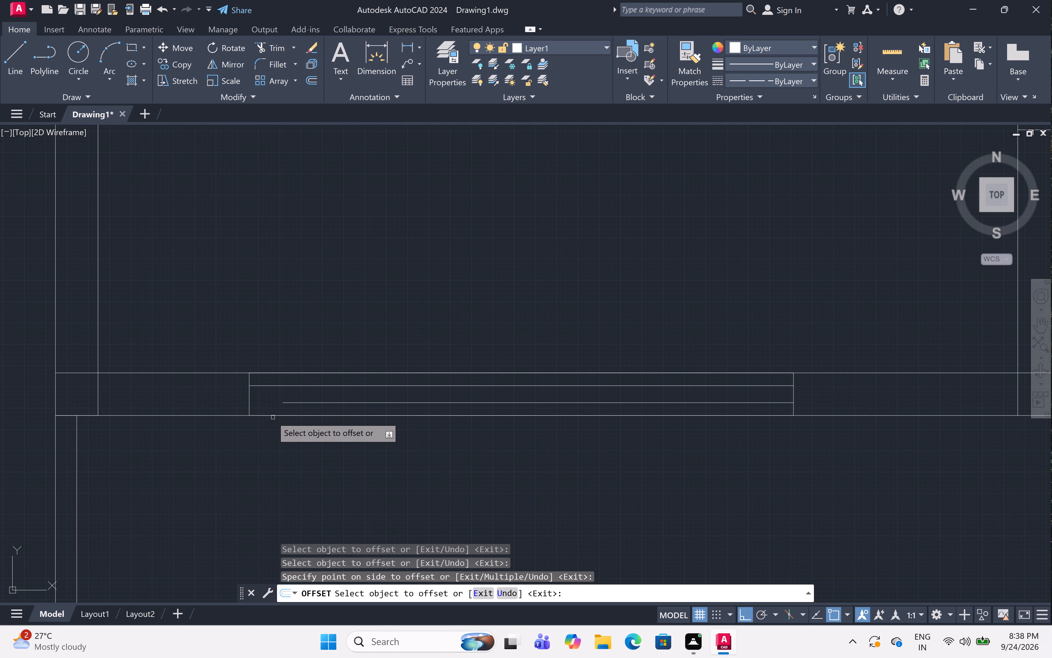
pyautogui.moveTo(270, 415); pyautogui.dragTo(270, 412)
pyautogui.click(281, 381)
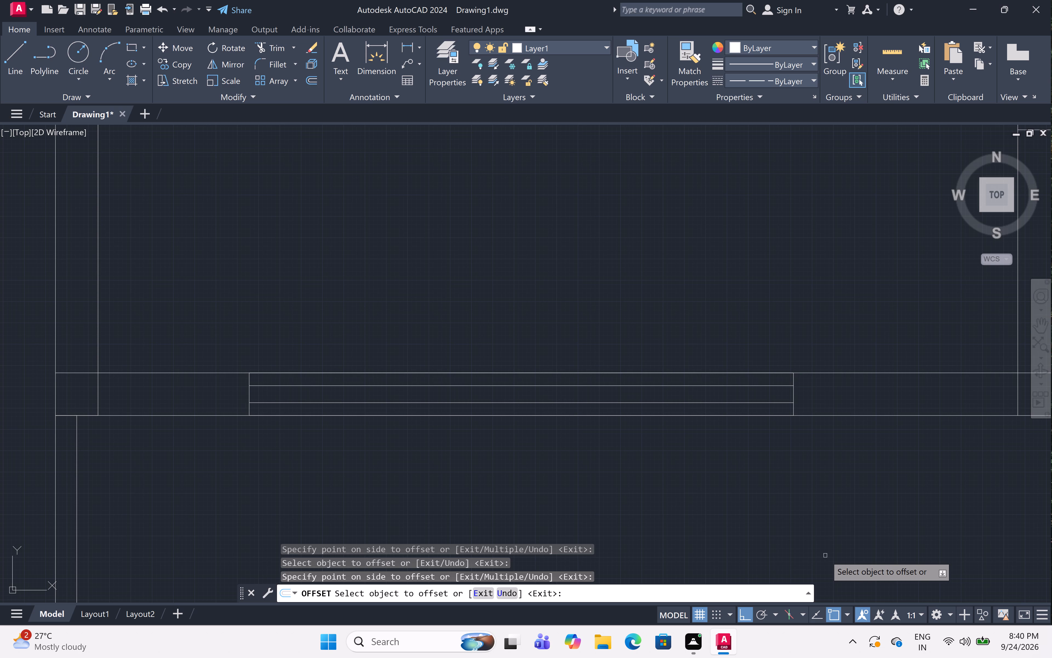
# Offset both long edges of the opening in the bottom wall of the bottom row's left small central room inward by 1.5".
pyautogui.scroll(-2, 734, 481)
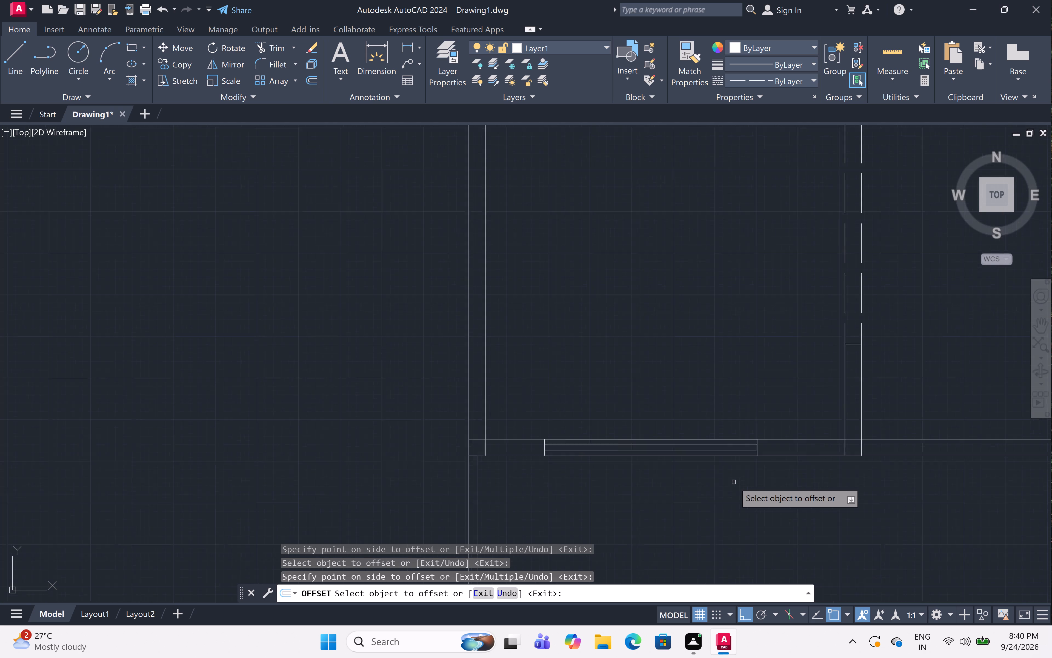
pyautogui.scroll(-3, 734, 482)
pyautogui.moveTo(770, 510); pyautogui.dragTo(730, 484, button='middle')
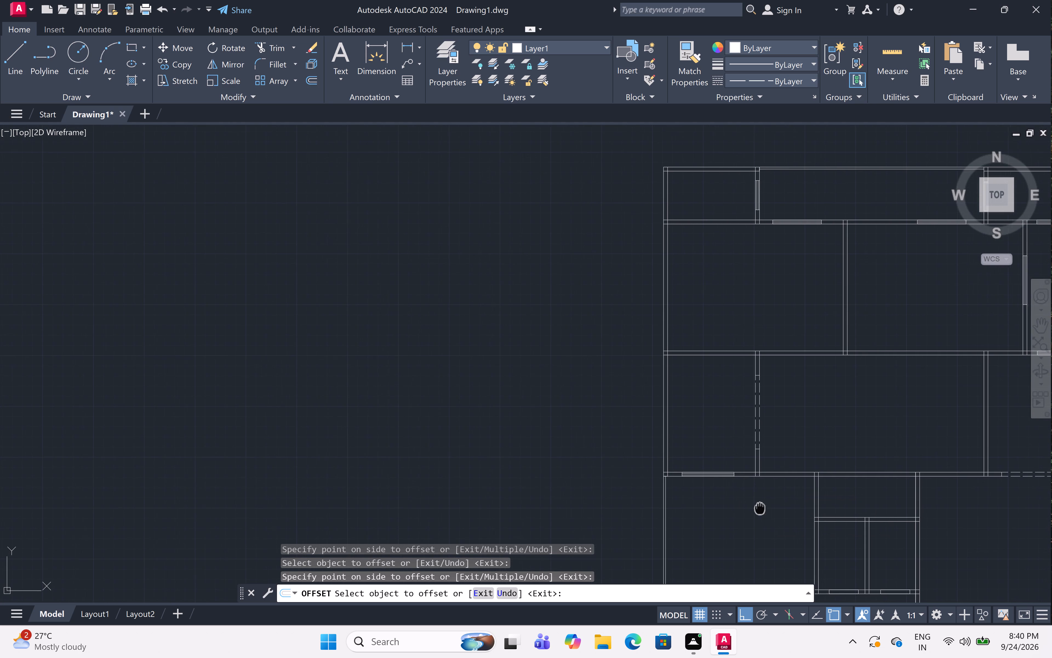
pyautogui.moveTo(730, 484); pyautogui.dragTo(621, 370, button='middle')
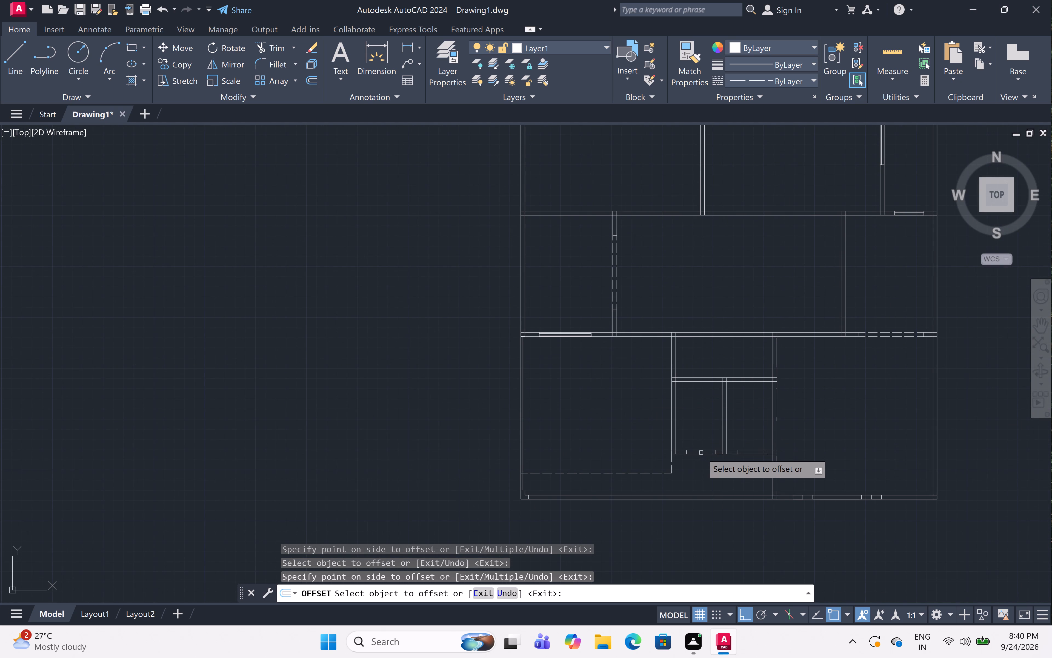
pyautogui.scroll(4, 701, 453)
pyautogui.click(704, 463)
pyautogui.doubleClick(701, 428)
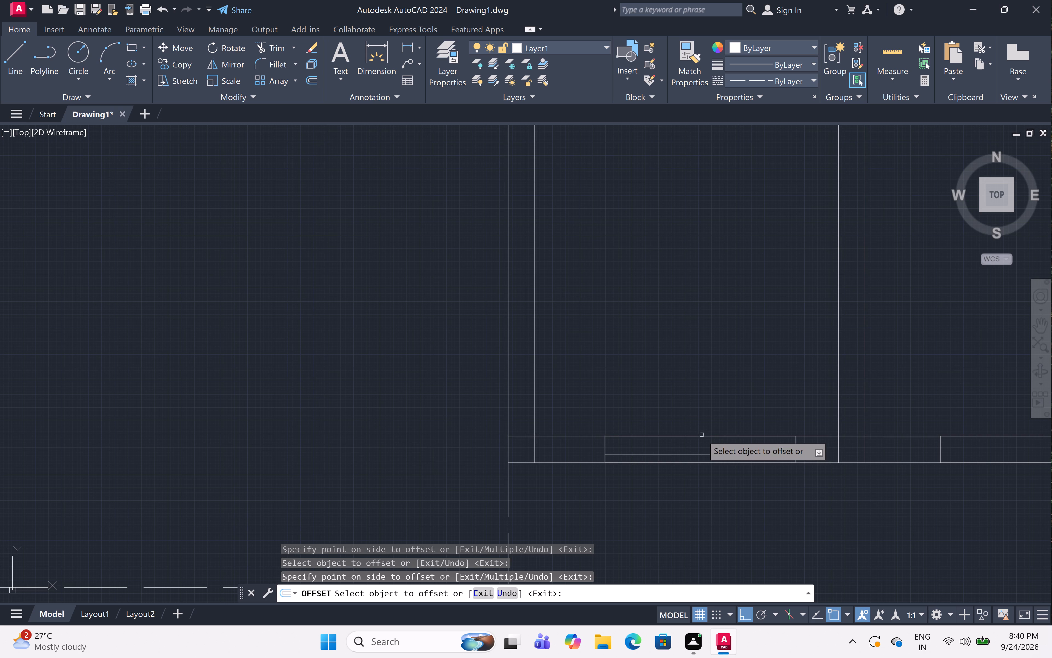
pyautogui.click(702, 435)
pyautogui.click(705, 464)
# Offset both long edges of the opening in the bottom wall of the bottom row's right small central room inward by 1.5".
pyautogui.scroll(-2, 708, 447)
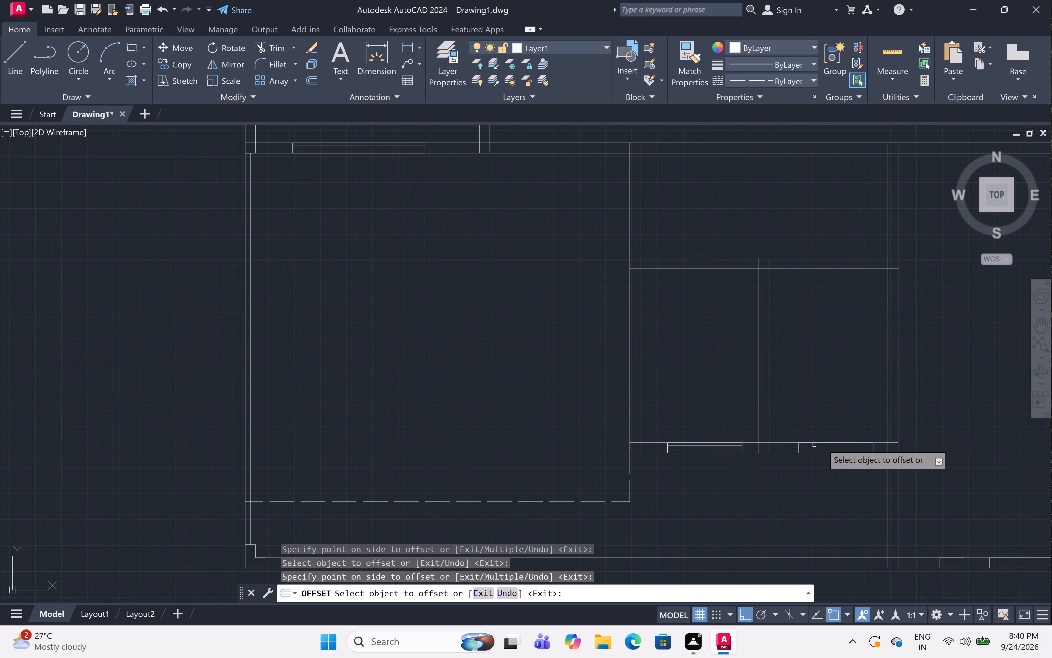
pyautogui.scroll(3, 888, 446)
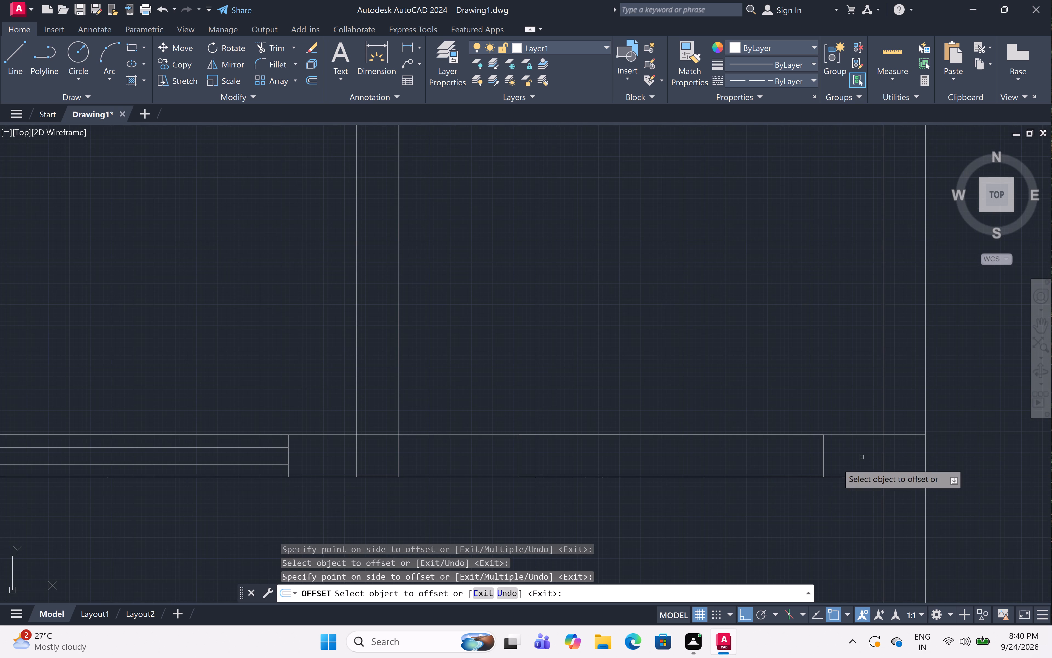
pyautogui.moveTo(762, 477); pyautogui.dragTo(762, 474)
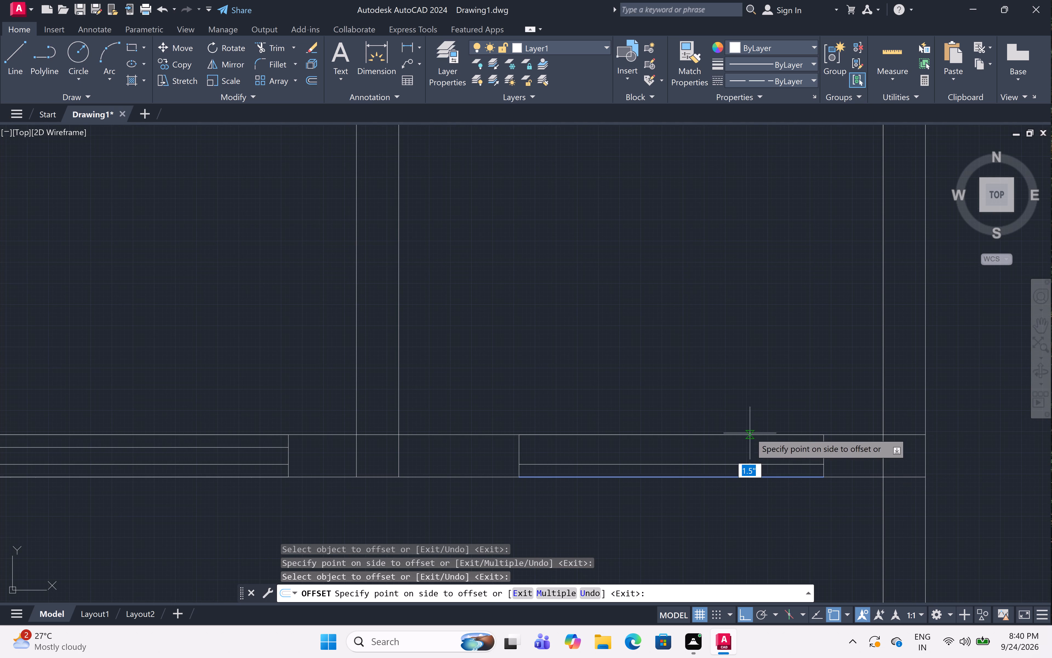
pyautogui.click(750, 433)
pyautogui.click(744, 435)
pyautogui.click(746, 475)
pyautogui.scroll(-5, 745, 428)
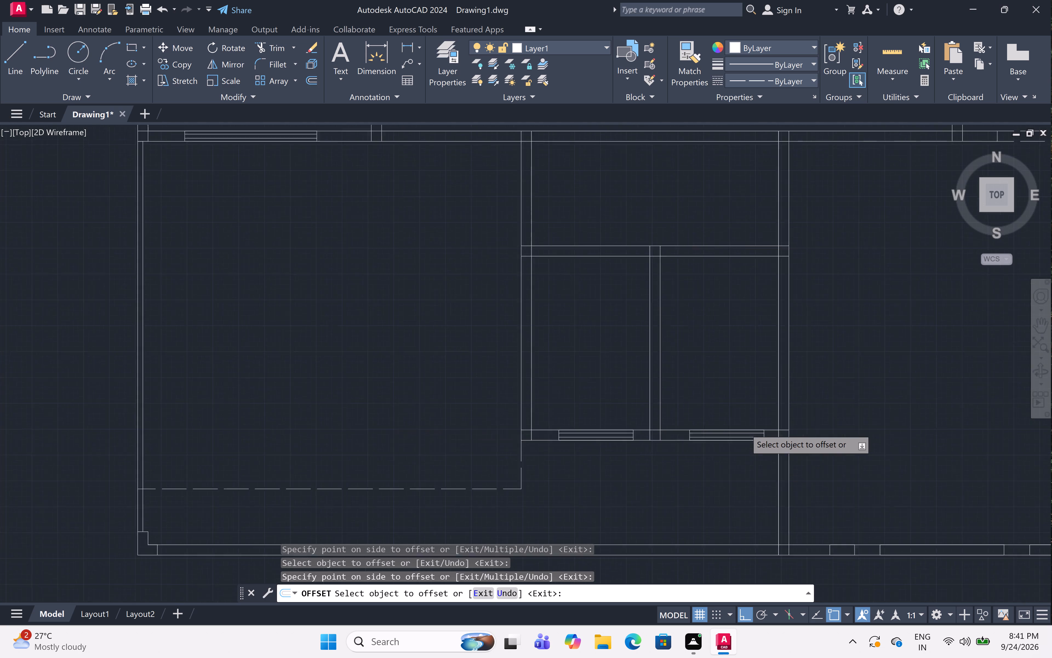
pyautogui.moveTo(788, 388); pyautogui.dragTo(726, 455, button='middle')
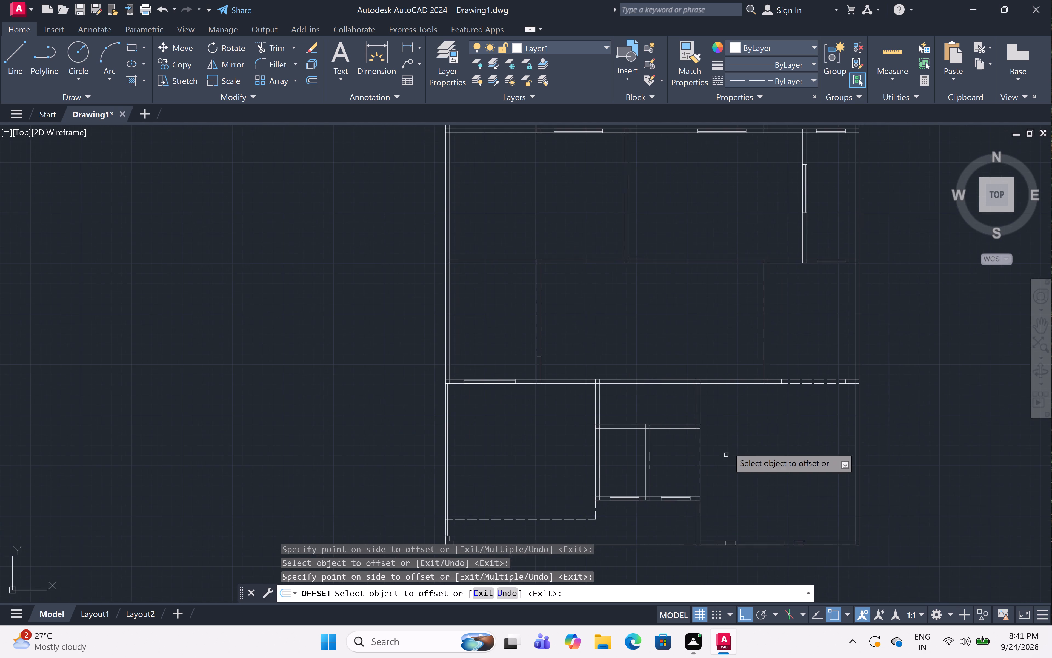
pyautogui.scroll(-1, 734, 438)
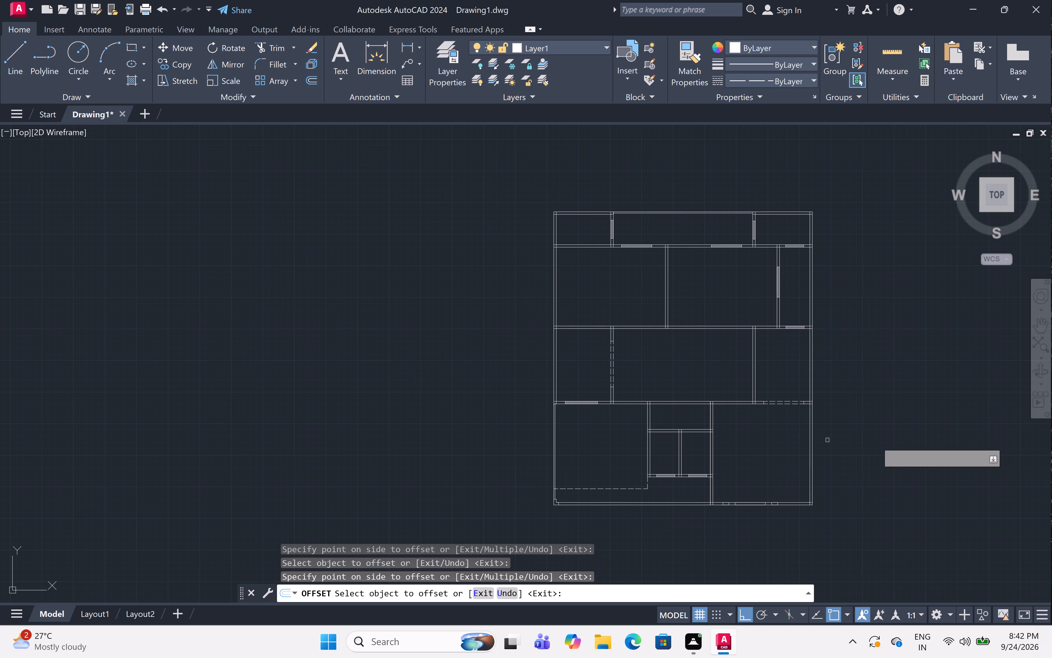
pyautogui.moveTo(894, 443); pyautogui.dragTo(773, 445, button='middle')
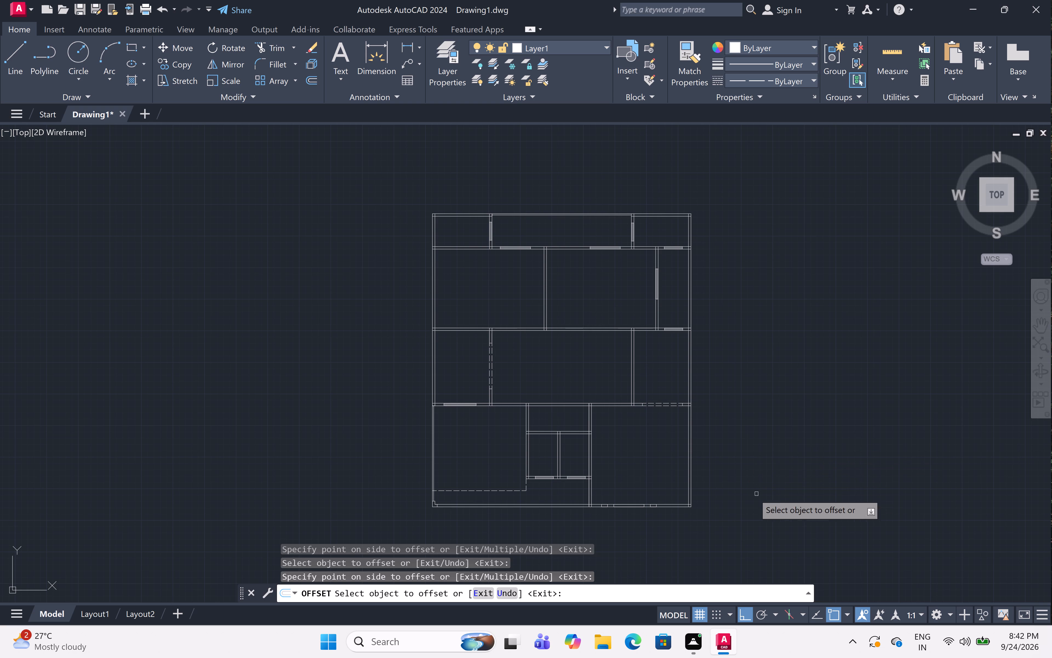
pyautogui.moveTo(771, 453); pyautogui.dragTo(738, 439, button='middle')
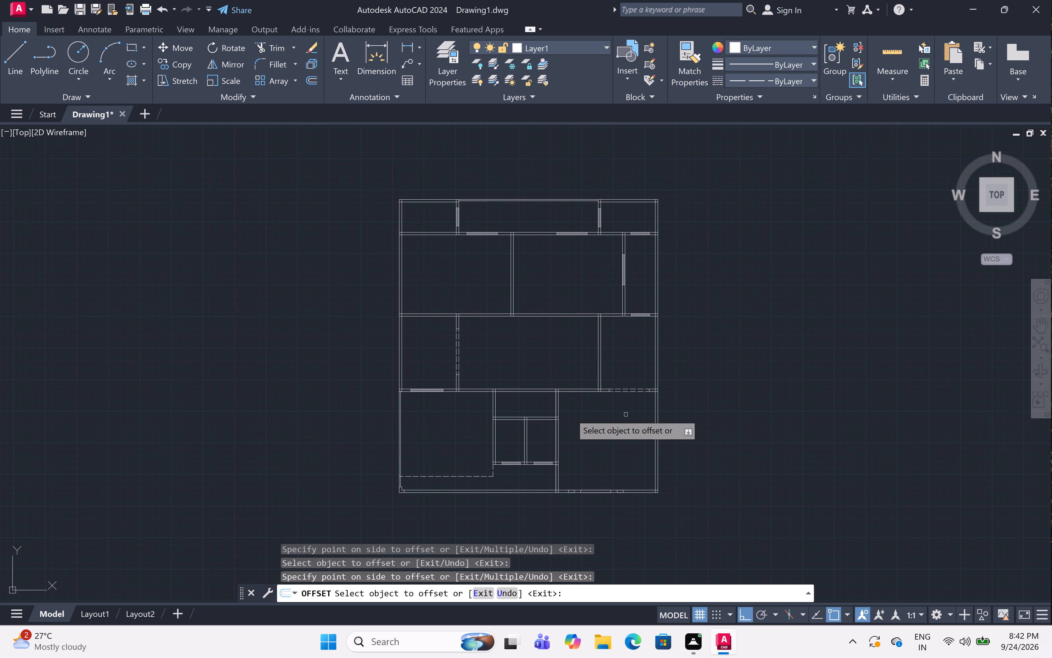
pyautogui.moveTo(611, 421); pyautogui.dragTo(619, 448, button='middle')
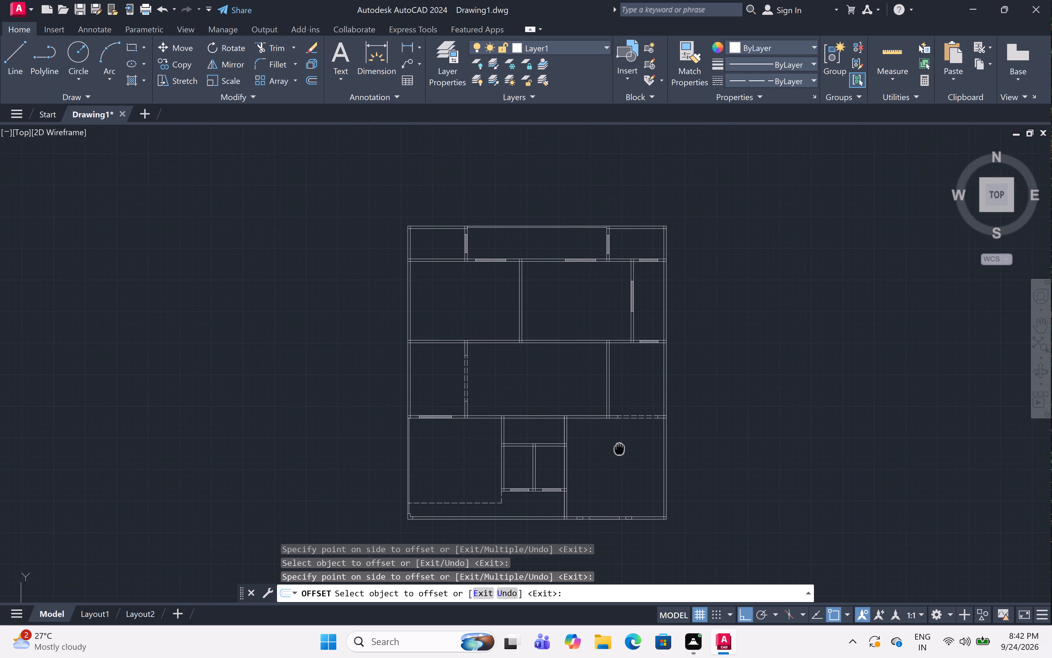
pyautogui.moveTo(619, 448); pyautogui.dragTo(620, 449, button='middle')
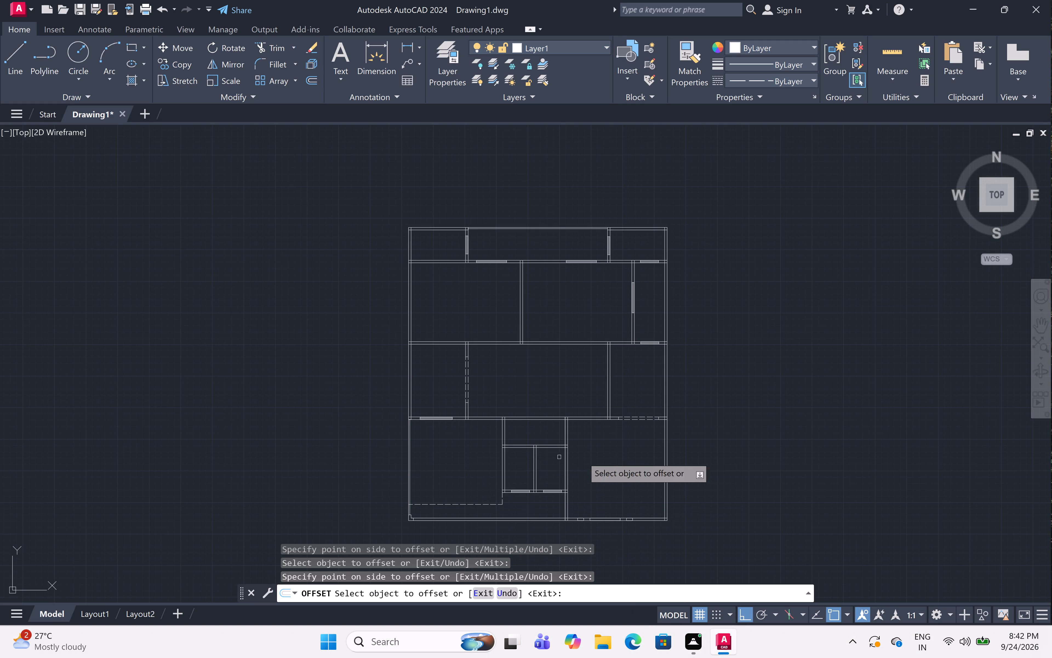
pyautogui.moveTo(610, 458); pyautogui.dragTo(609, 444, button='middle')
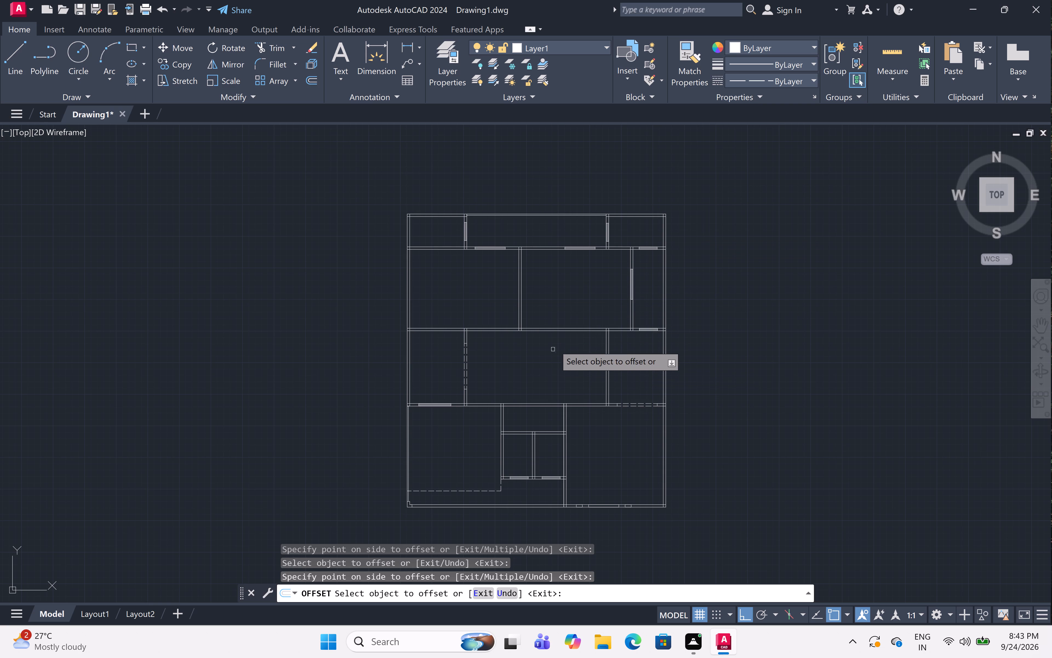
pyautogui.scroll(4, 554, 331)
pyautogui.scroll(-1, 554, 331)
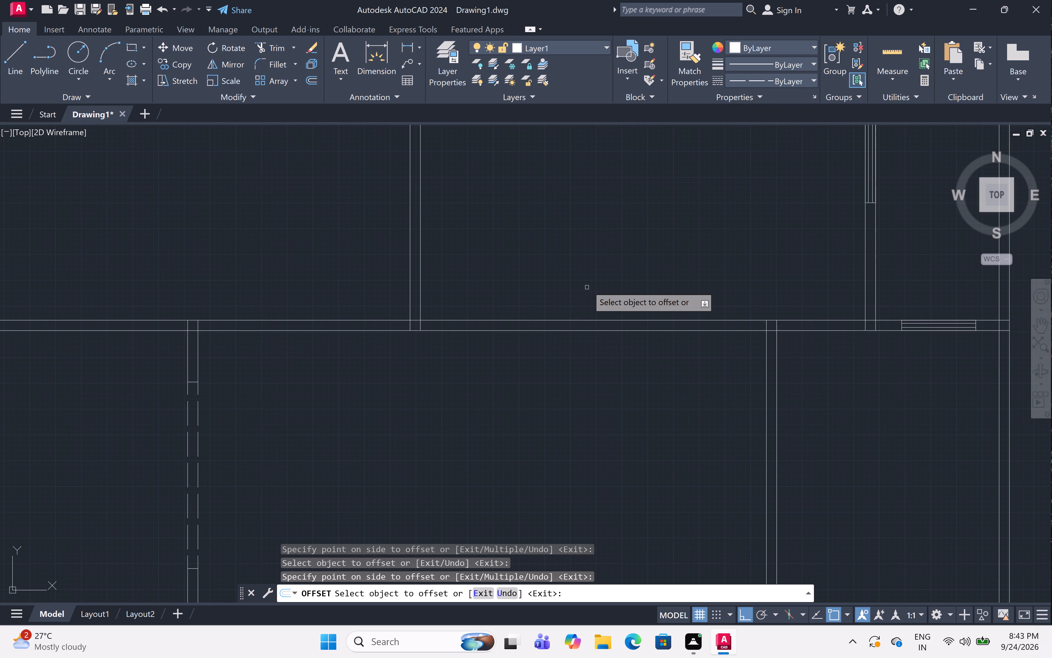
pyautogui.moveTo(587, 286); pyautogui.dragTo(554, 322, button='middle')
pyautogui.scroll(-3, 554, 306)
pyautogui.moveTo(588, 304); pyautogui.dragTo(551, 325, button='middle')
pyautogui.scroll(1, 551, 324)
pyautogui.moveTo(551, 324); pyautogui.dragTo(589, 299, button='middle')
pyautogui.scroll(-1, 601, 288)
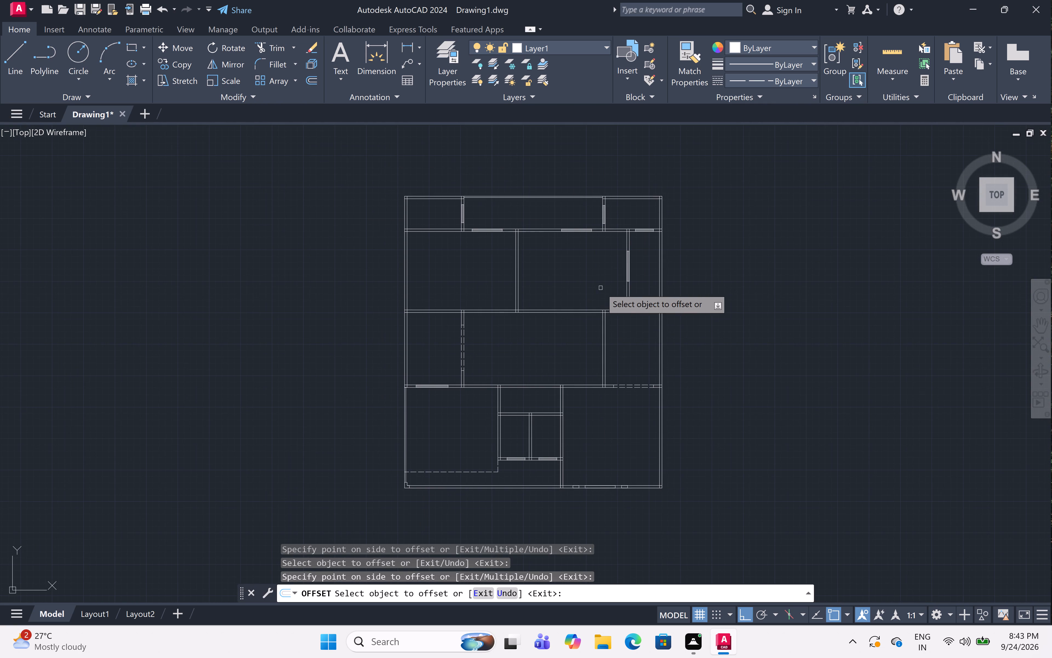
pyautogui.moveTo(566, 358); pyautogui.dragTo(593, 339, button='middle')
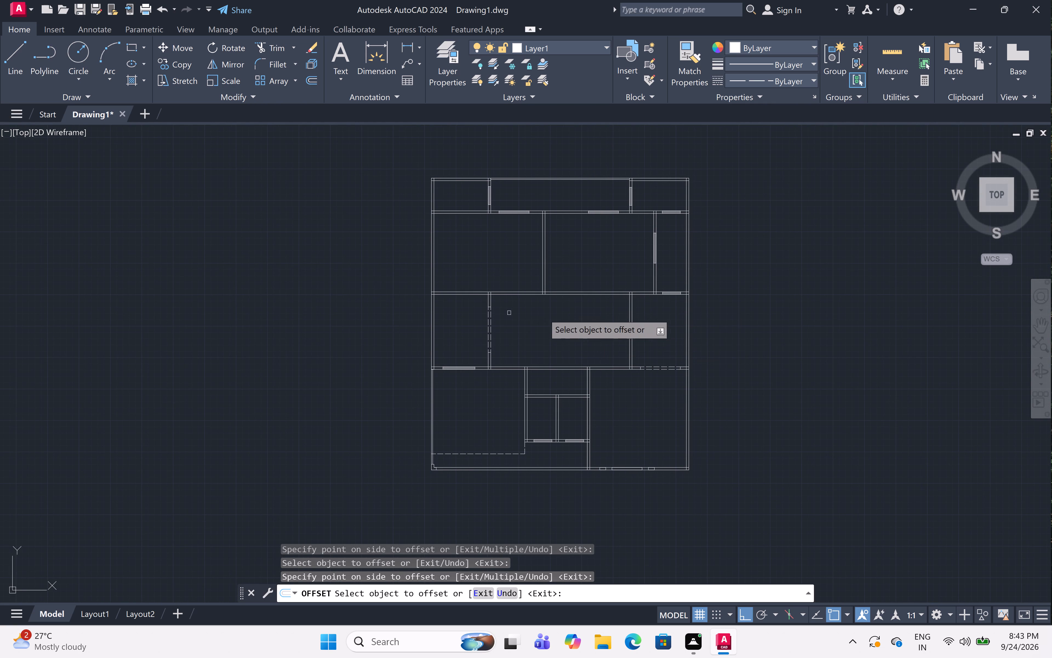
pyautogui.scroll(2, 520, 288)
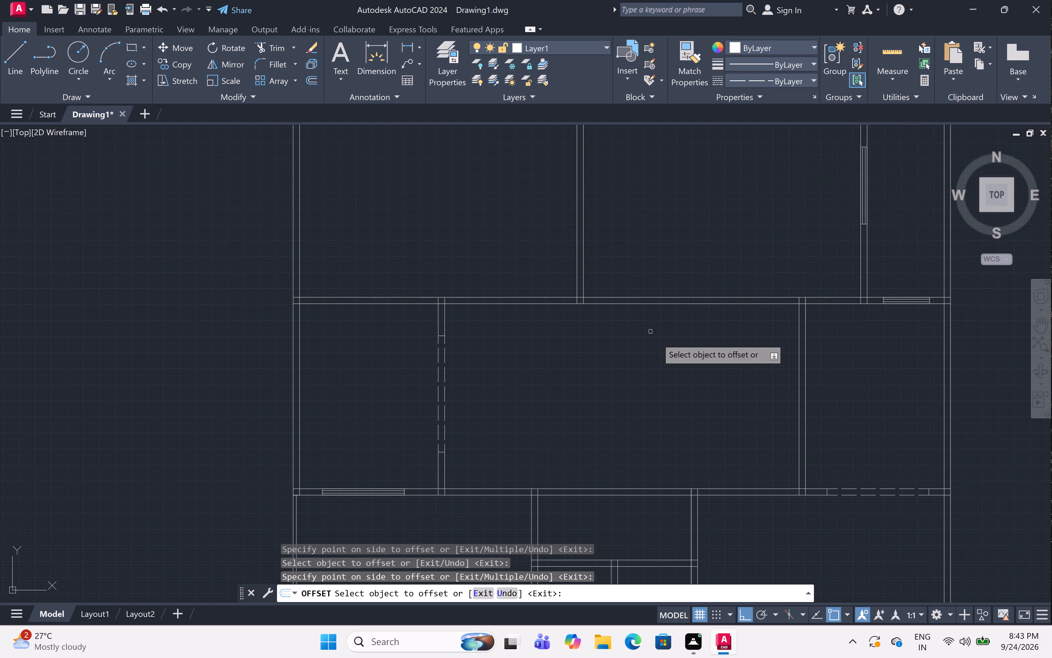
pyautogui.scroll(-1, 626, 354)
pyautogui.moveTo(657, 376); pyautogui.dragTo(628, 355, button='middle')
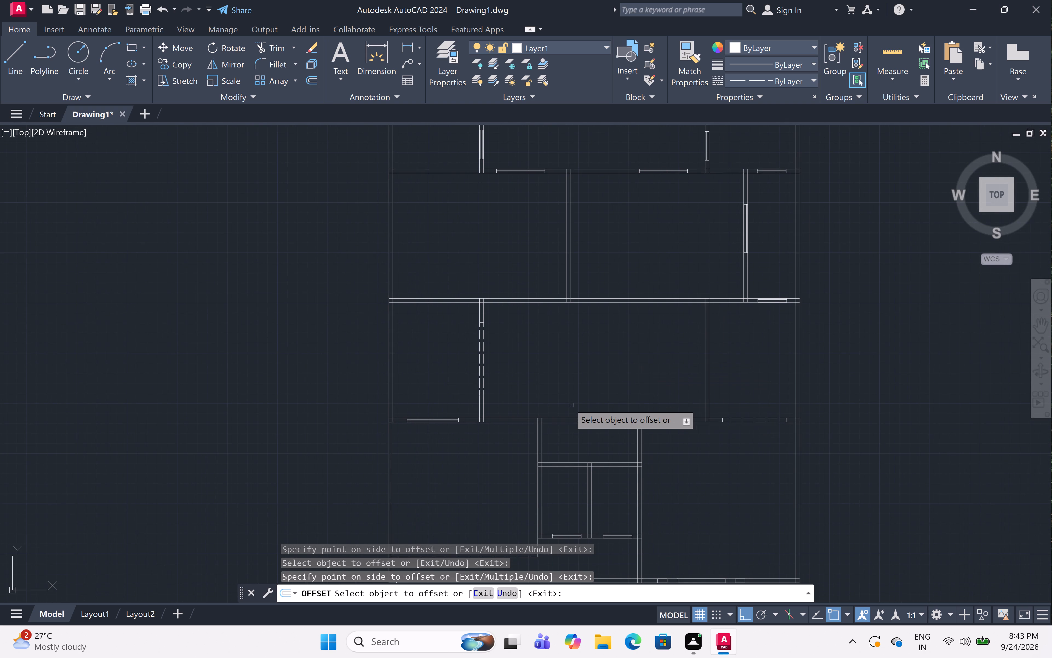
# Trim away both wall lines separating the third row's central room from the small central space directly below it.
pyautogui.write('tr')
pyautogui.press('space')
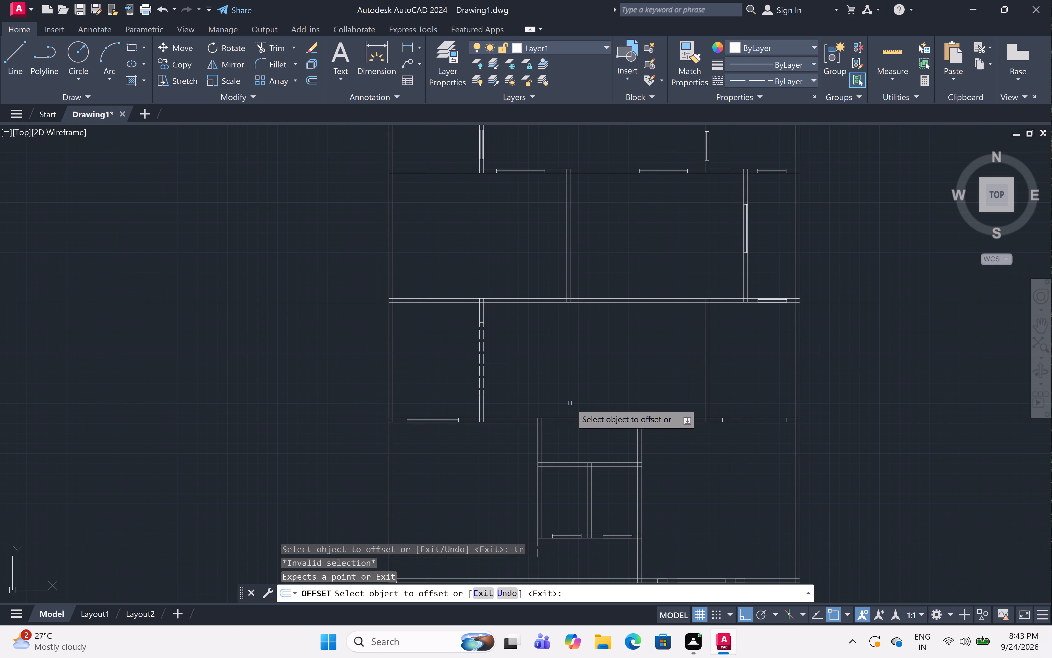
pyautogui.click(578, 405)
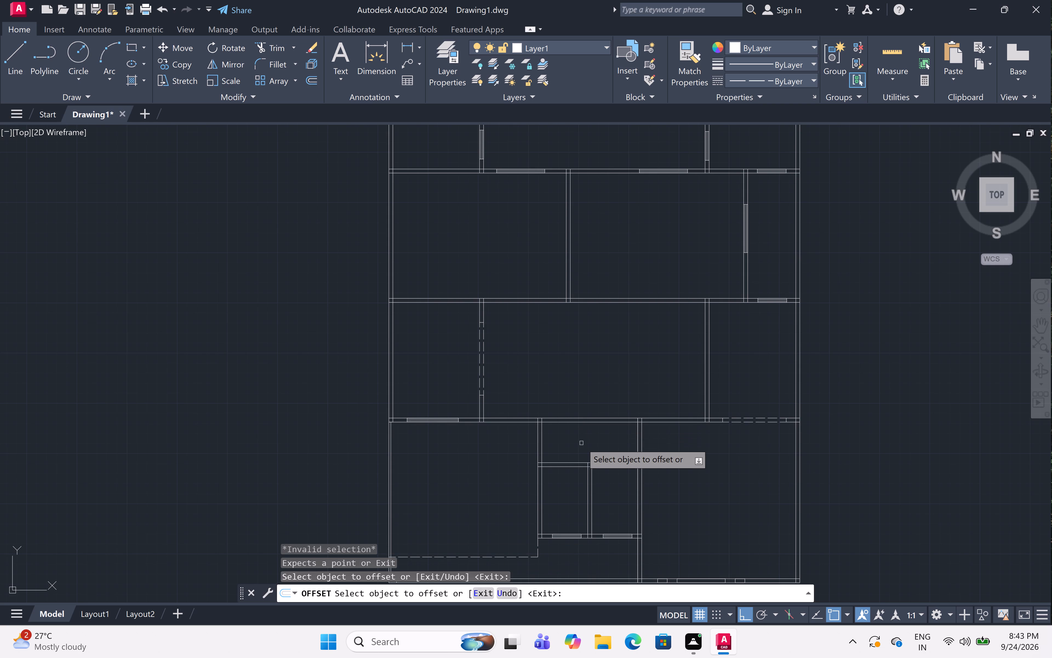
pyautogui.press('Escape')
pyautogui.write('tr')
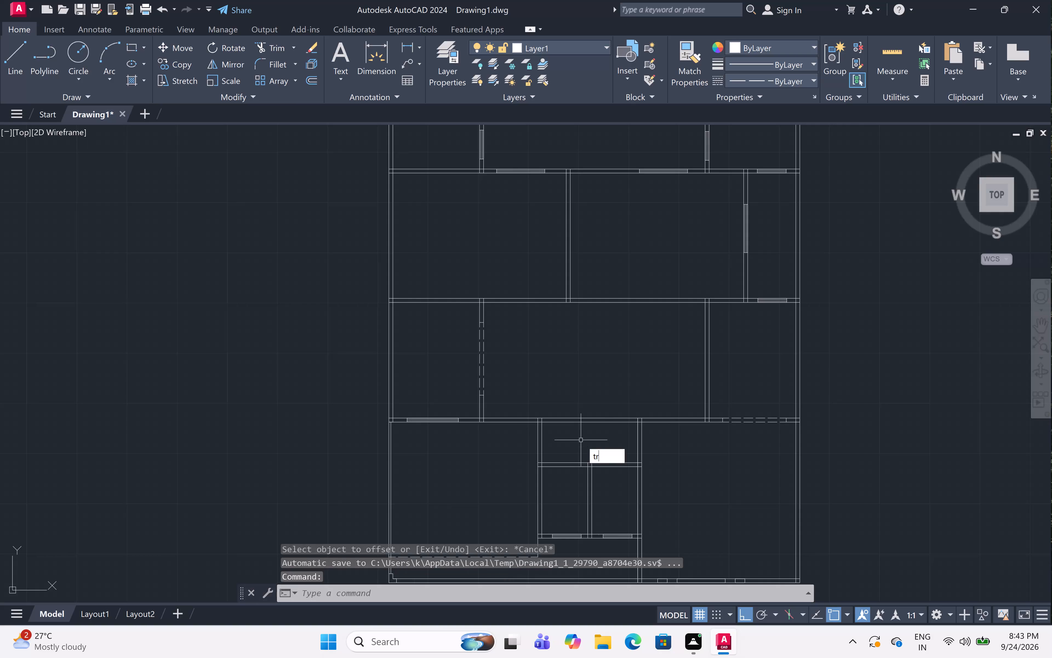
pyautogui.press('space')
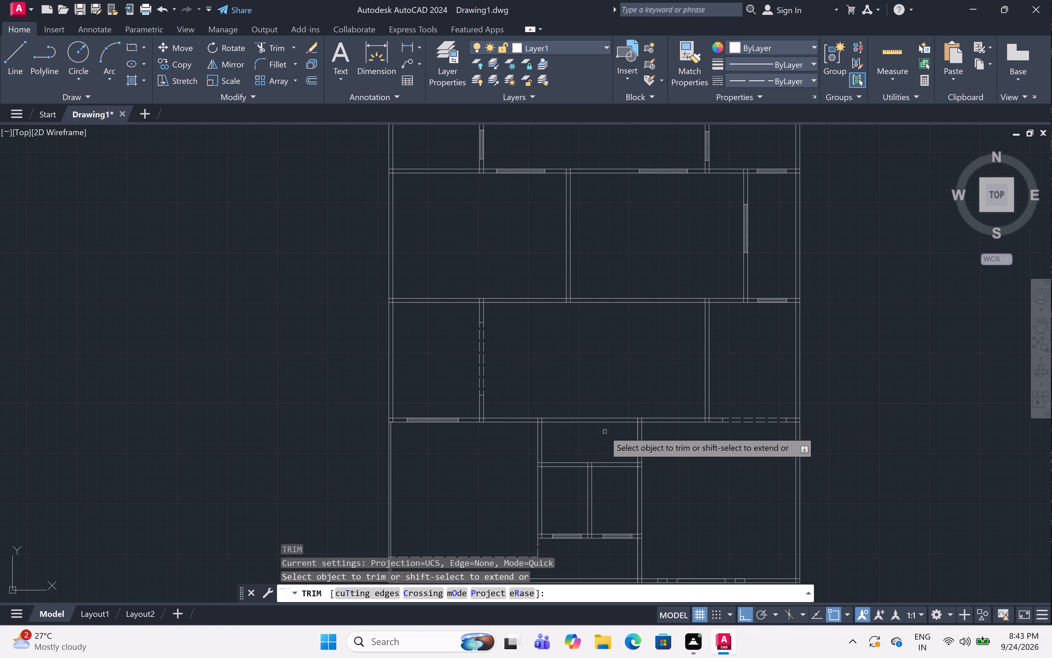
pyautogui.moveTo(605, 432); pyautogui.dragTo(605, 429)
pyautogui.doubleClick(603, 368)
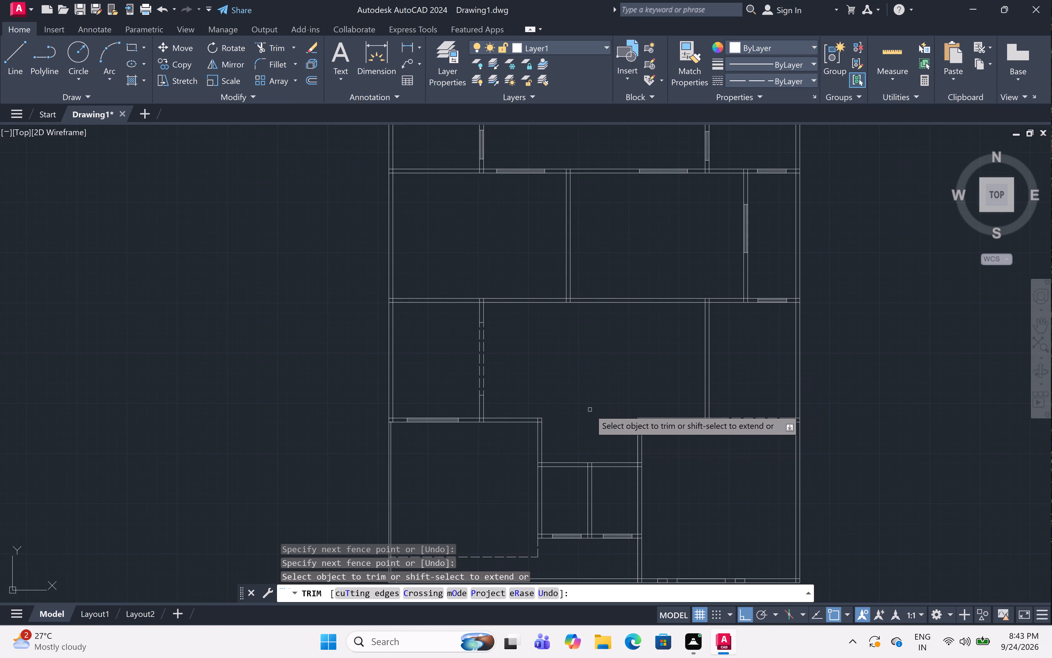
pyautogui.click(499, 408)
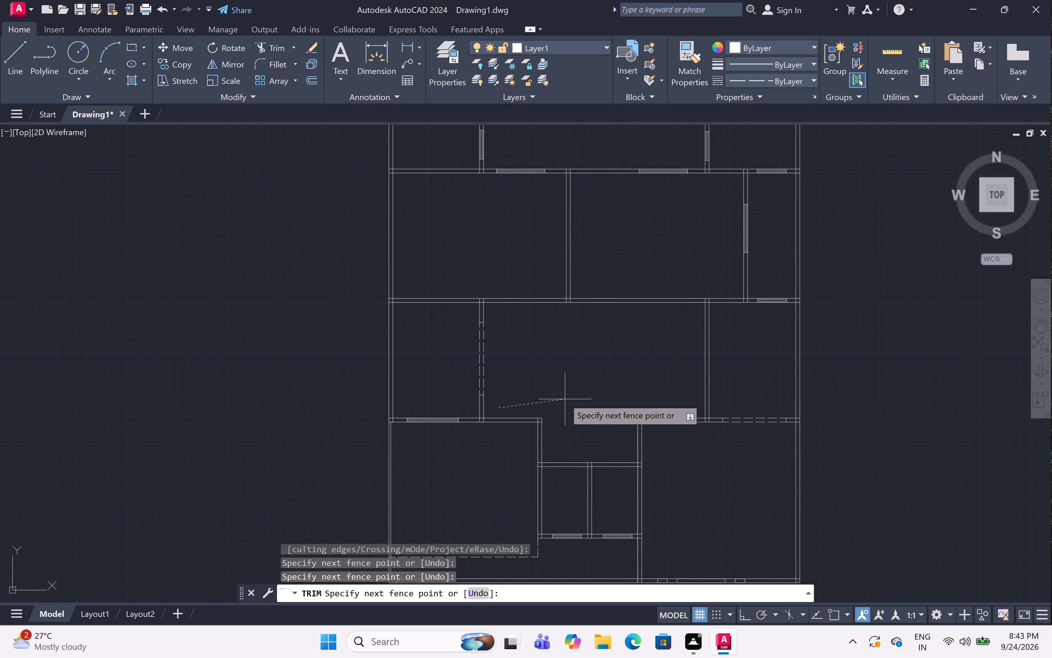
pyautogui.press('Escape')
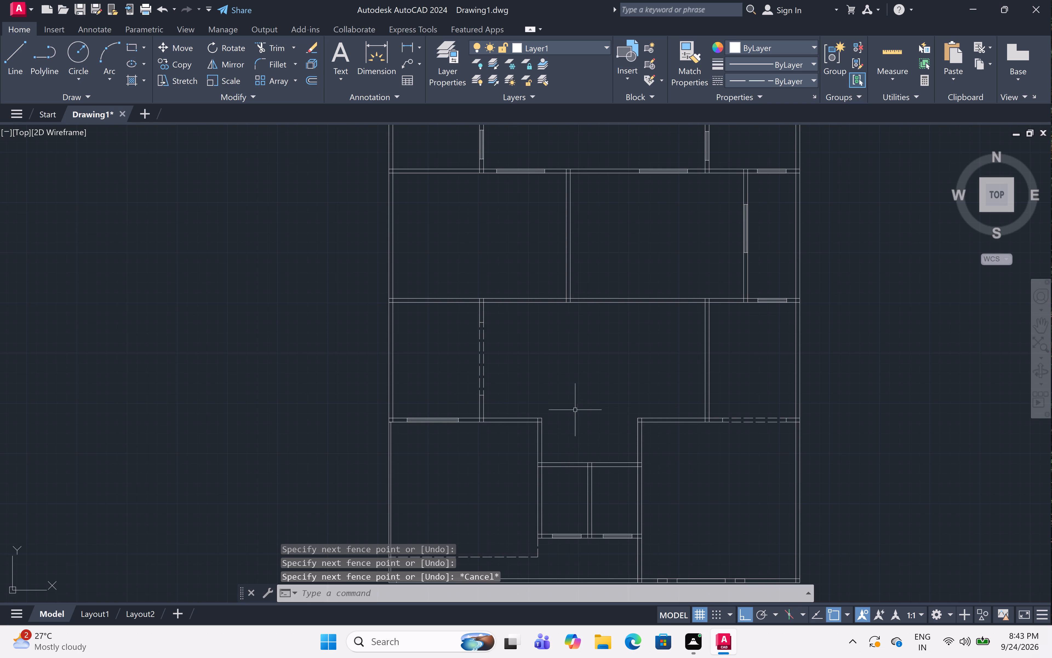
# Draw a diagonal line across the wall corner beside the trimmed gap, from the horizontal wall's upper edge to the vertical wall's right edge.
pyautogui.scroll(3, 524, 478)
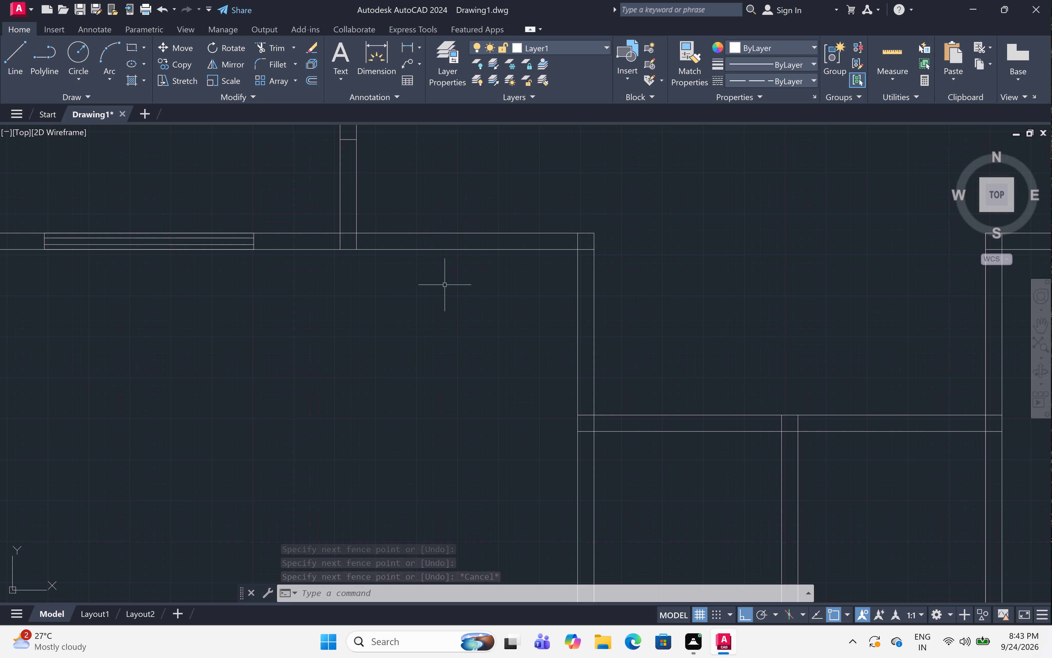
pyautogui.write('l')
pyautogui.press('space')
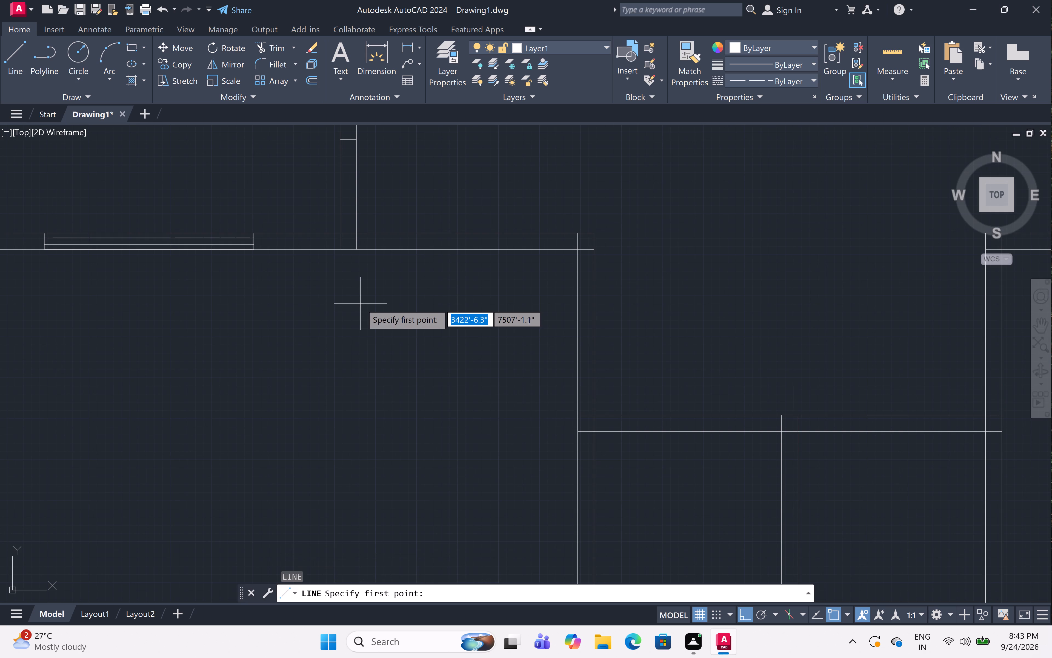
pyautogui.click(430, 233)
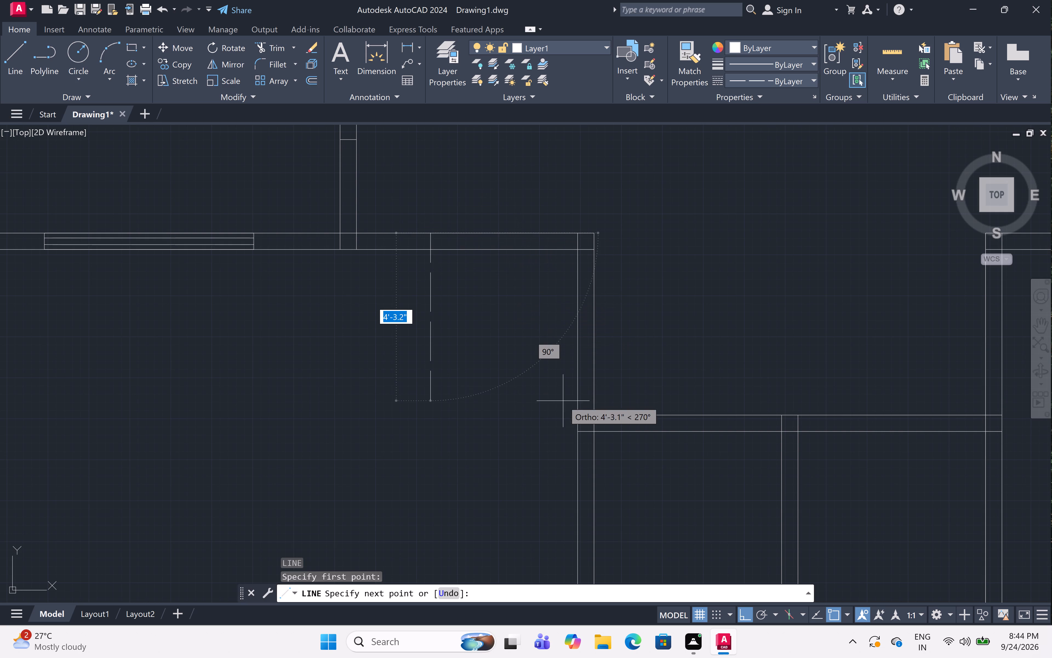
pyautogui.click(589, 388)
pyautogui.press('Escape')
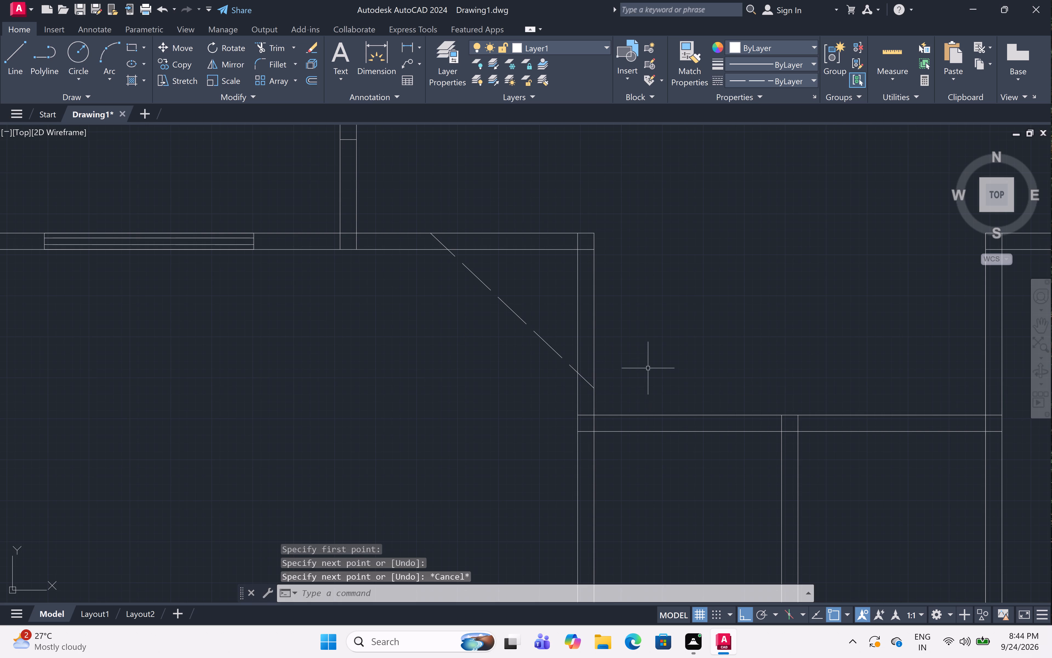
# Move the diagonal corner line to layer 0.
pyautogui.click(520, 319)
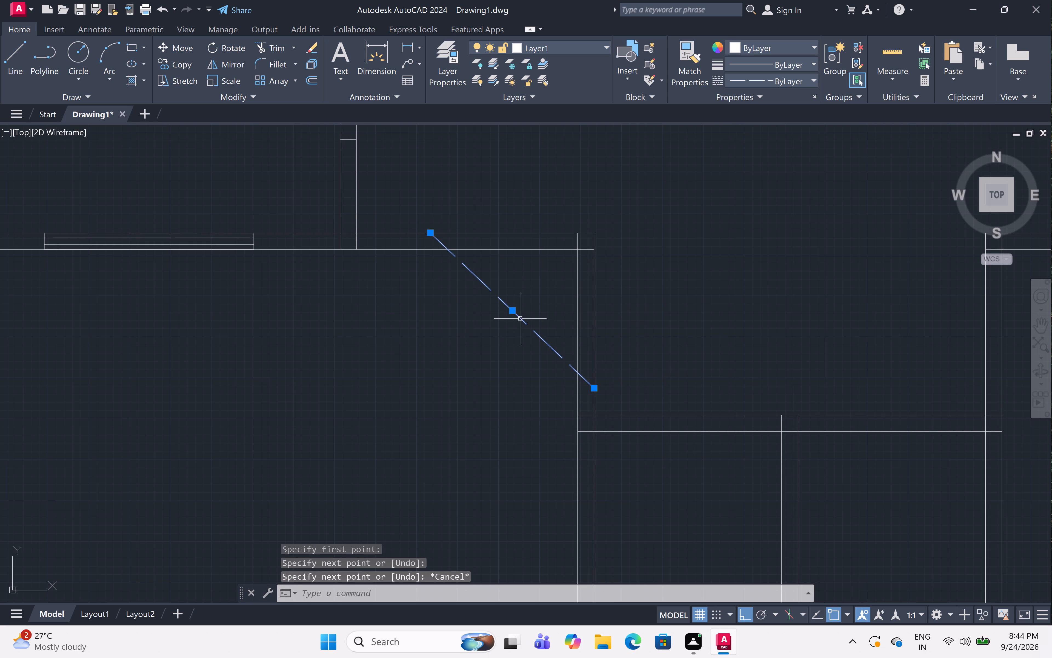
pyautogui.click(565, 48)
pyautogui.click(567, 61)
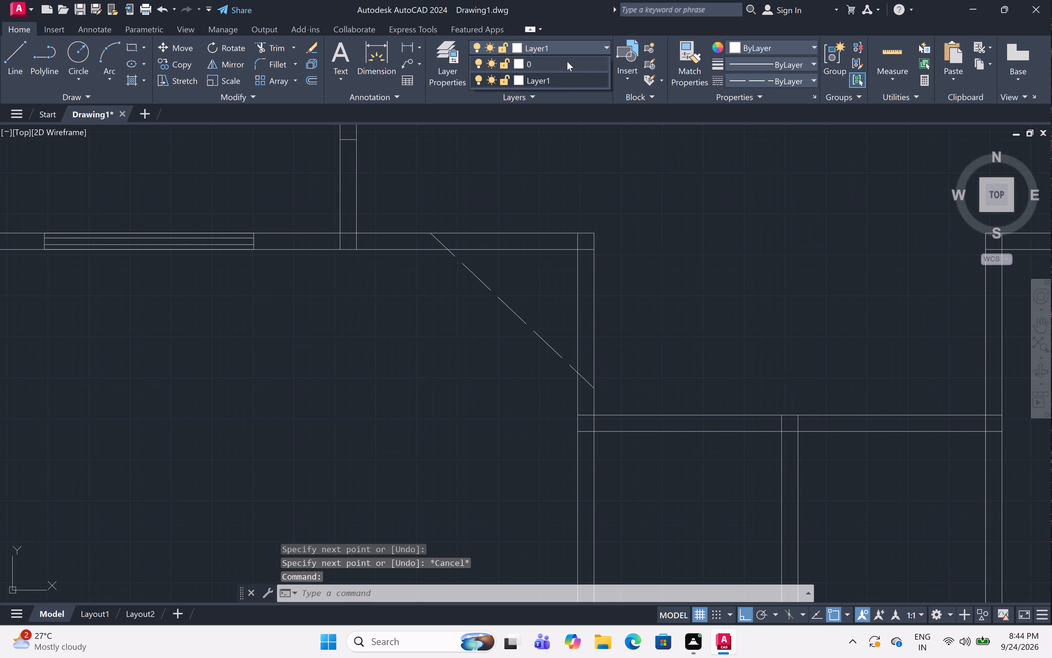
pyautogui.press('Escape')
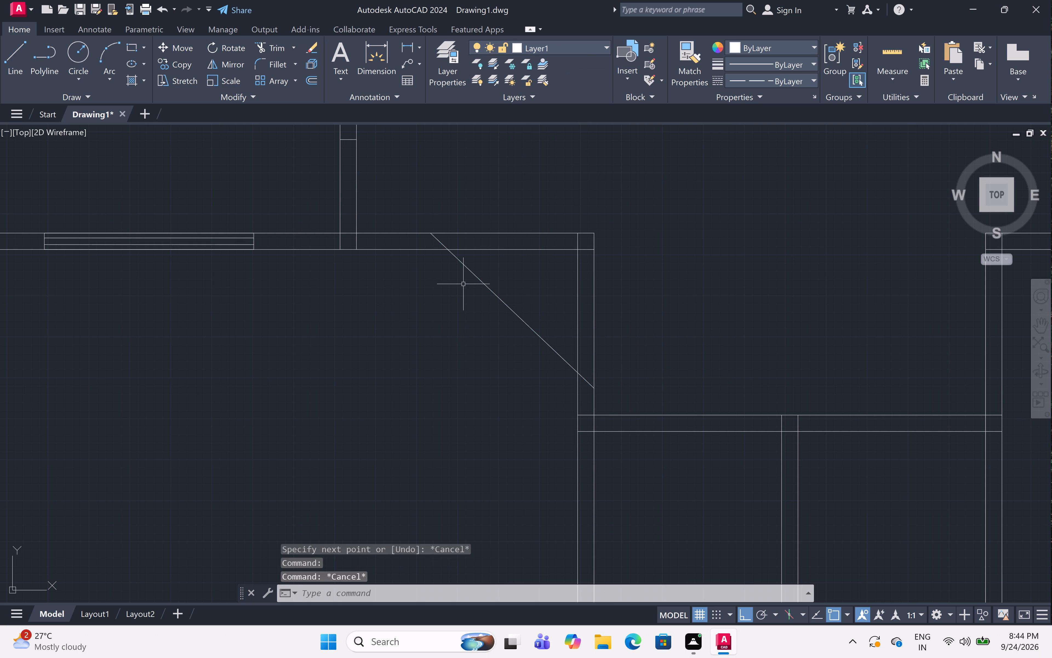
# Make layer 0 the current layer.
pyautogui.click(588, 44)
pyautogui.moveTo(584, 54); pyautogui.dragTo(584, 59)
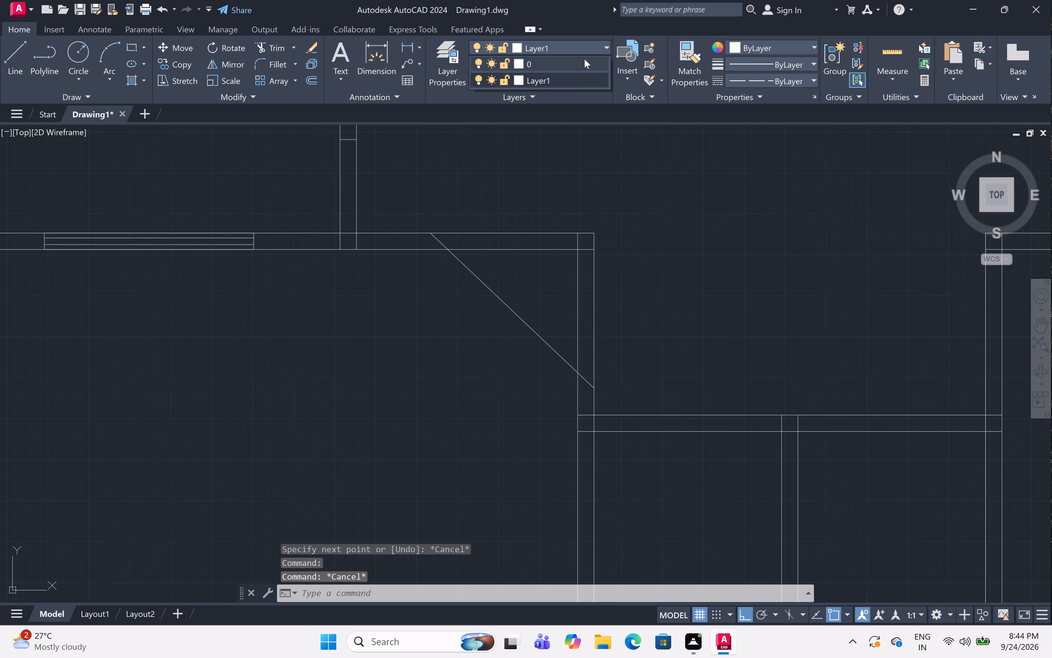
pyautogui.click(584, 59)
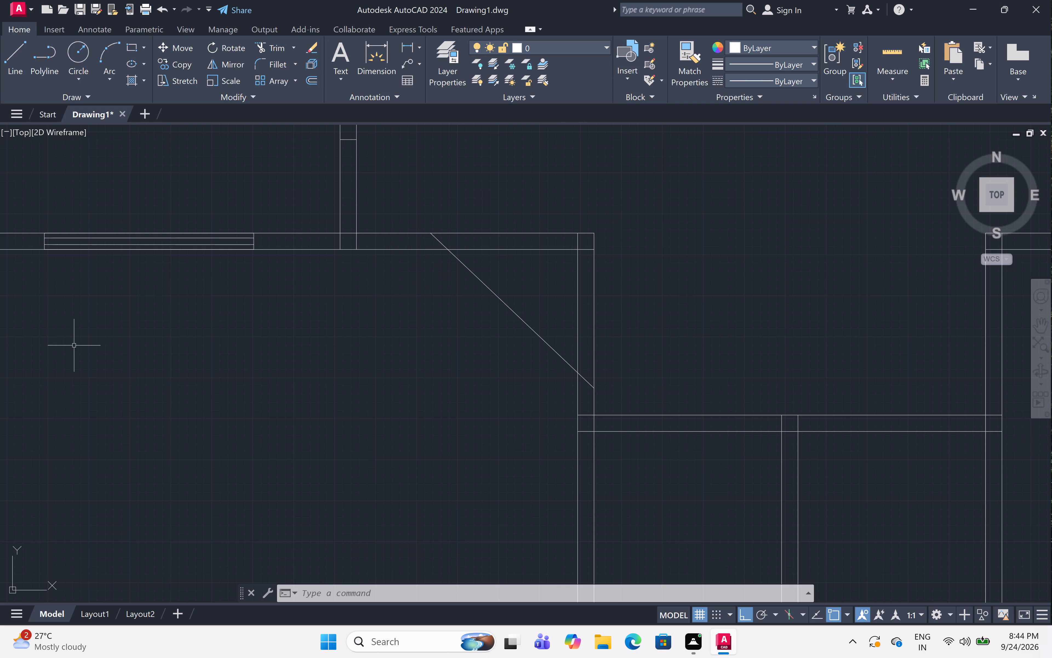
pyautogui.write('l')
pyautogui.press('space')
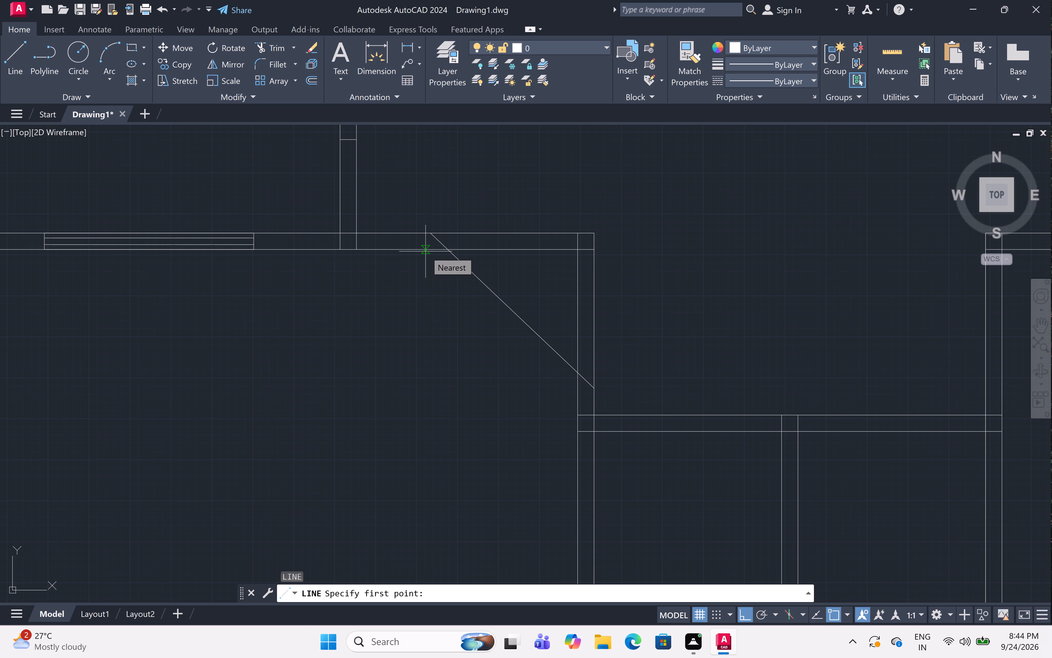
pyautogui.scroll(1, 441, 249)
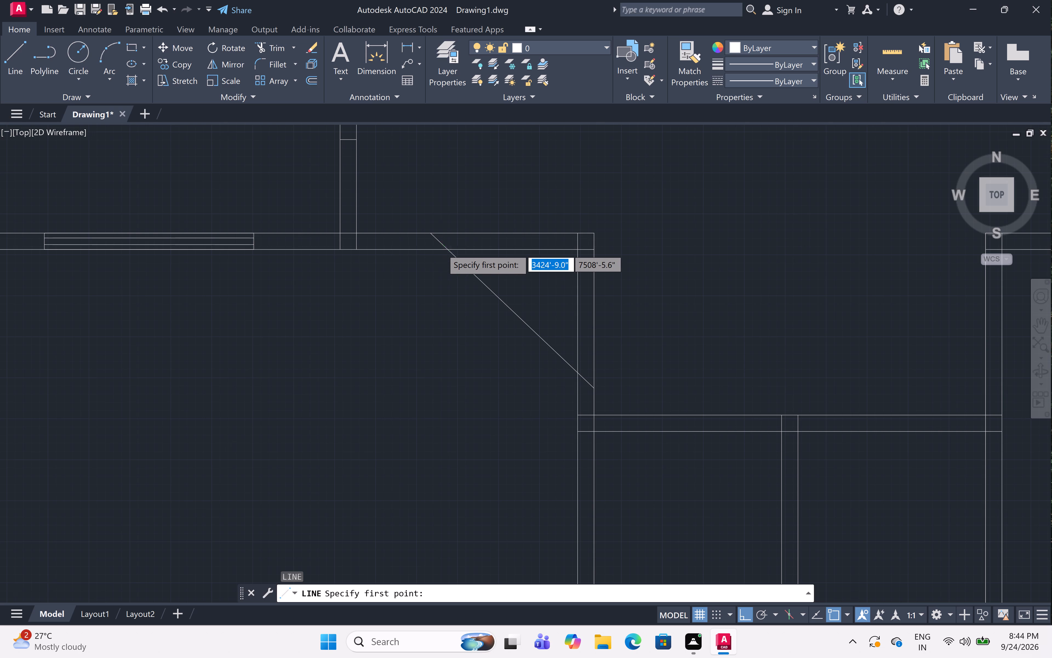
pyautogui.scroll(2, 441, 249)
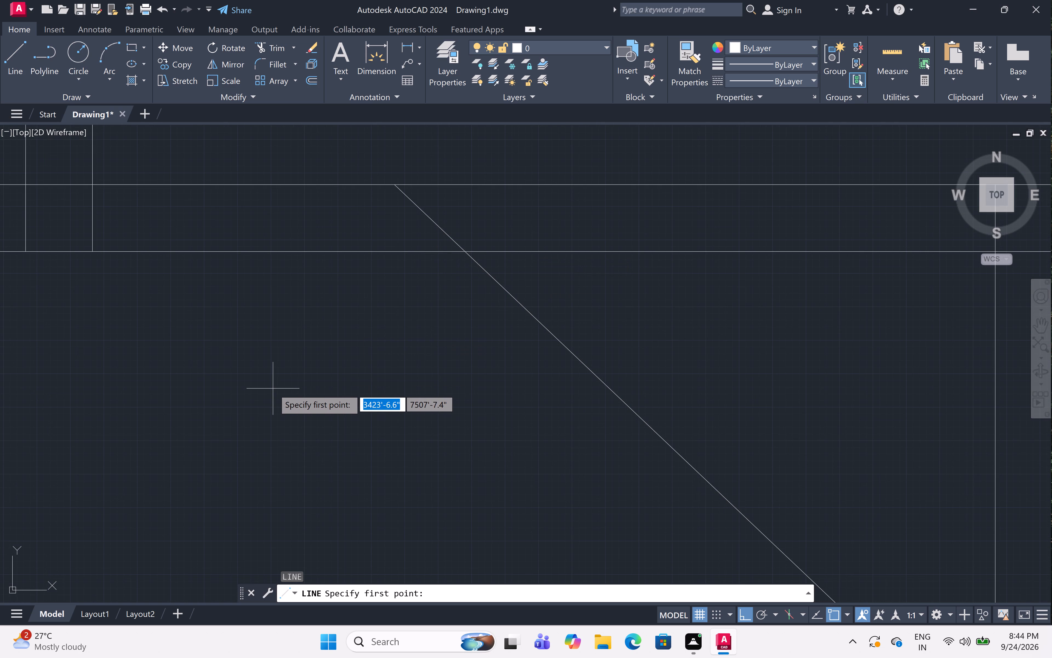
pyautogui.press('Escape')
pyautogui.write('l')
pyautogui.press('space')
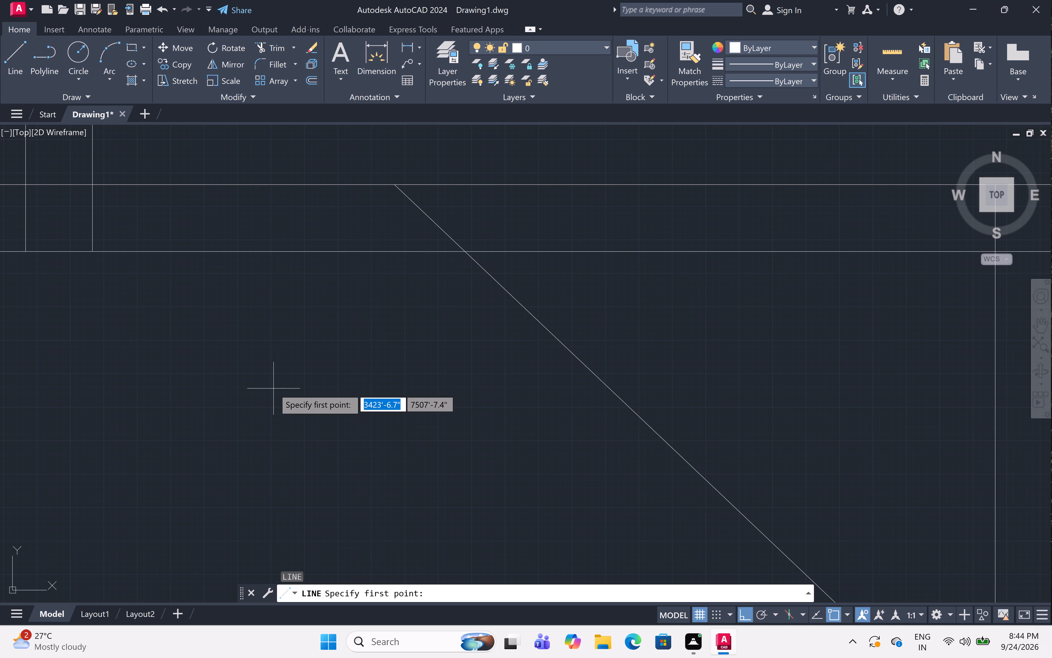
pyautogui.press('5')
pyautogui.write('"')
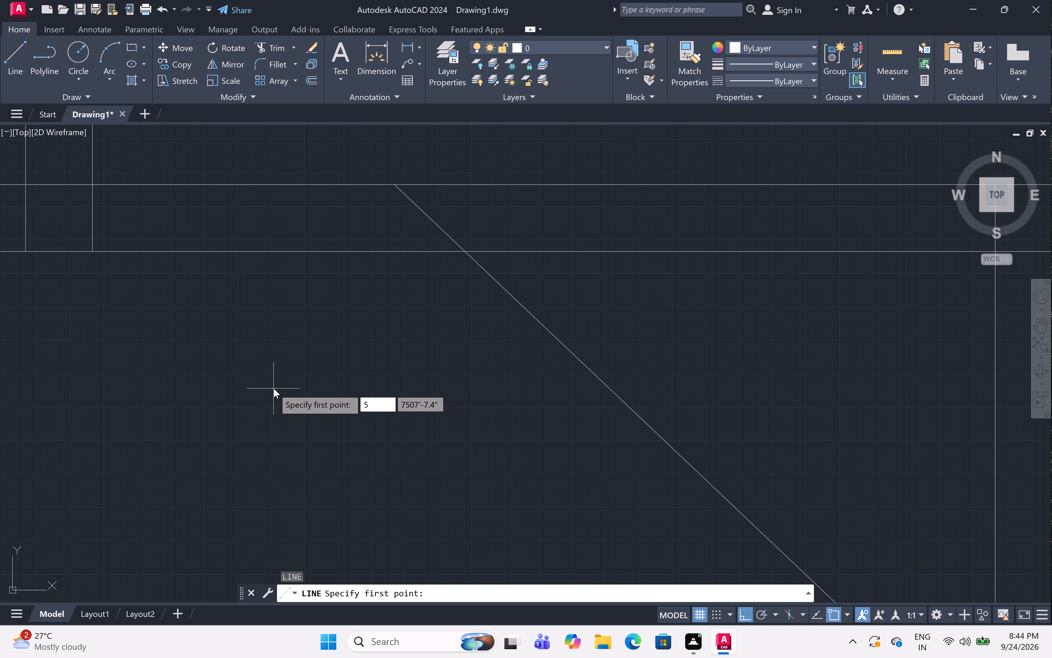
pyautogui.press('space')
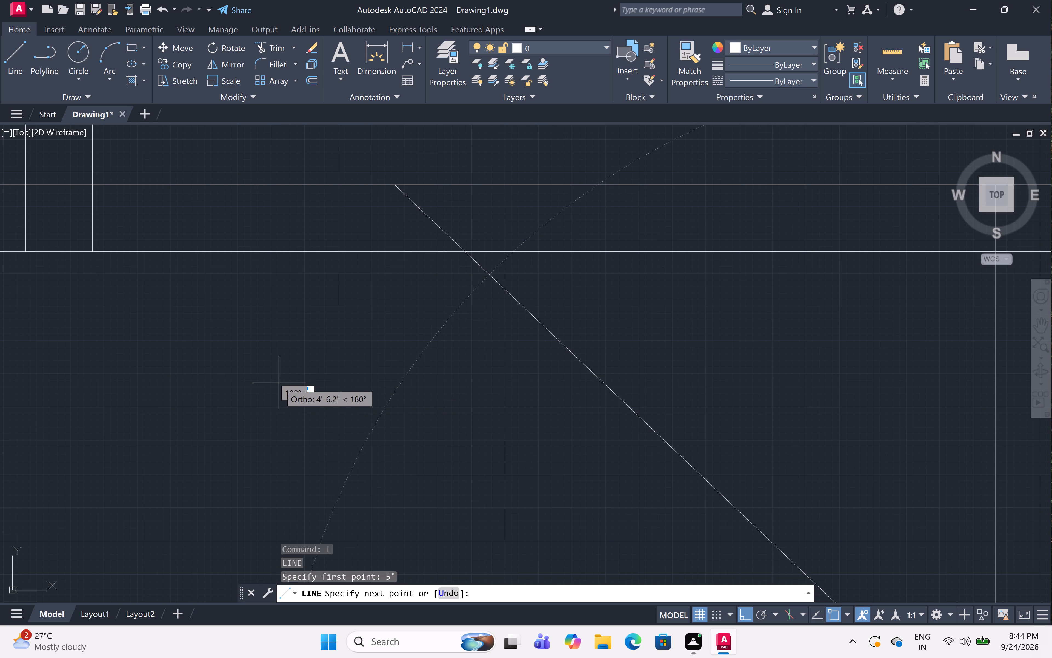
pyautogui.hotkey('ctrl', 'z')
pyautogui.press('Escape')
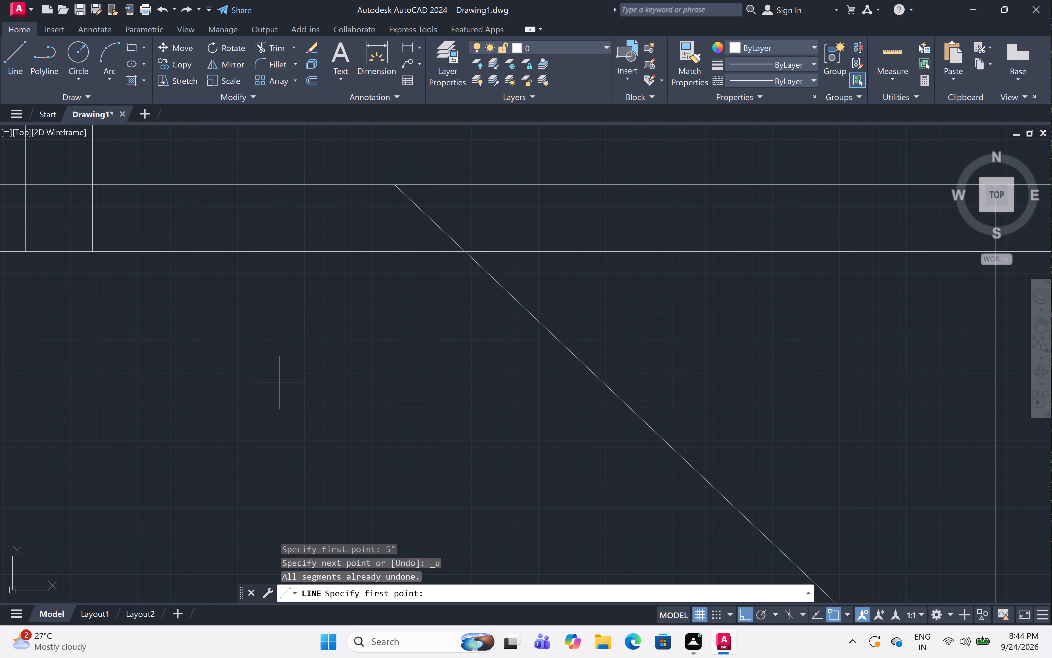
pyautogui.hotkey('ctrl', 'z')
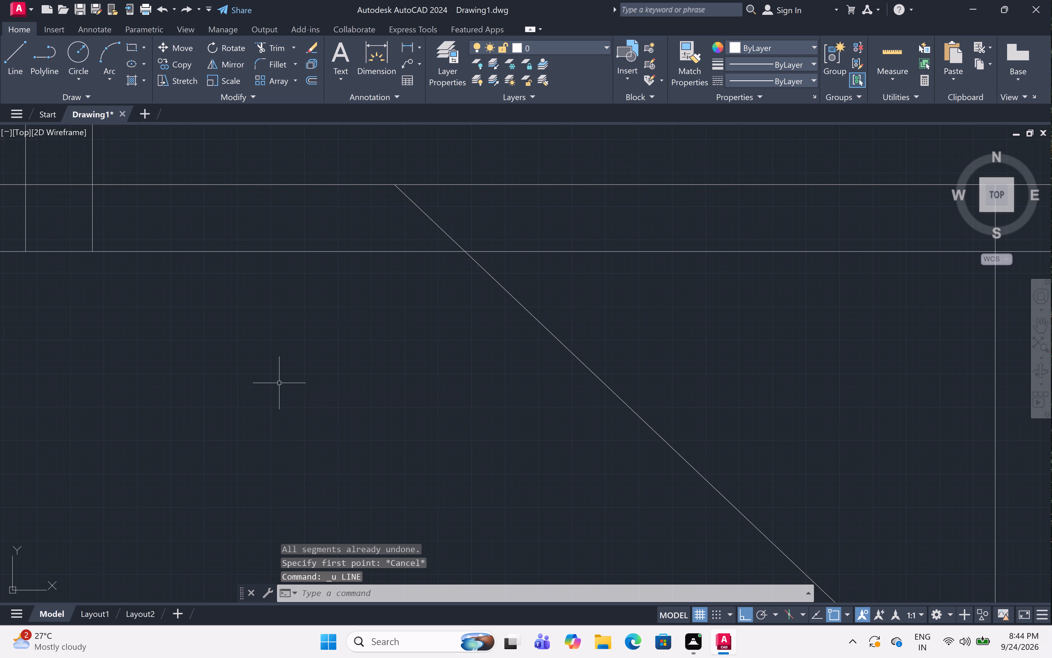
# Draw a 5" line leftward along the horizontal wall's lower edge, starting where the diagonal line crosses it.
pyautogui.write('l')
pyautogui.press('space')
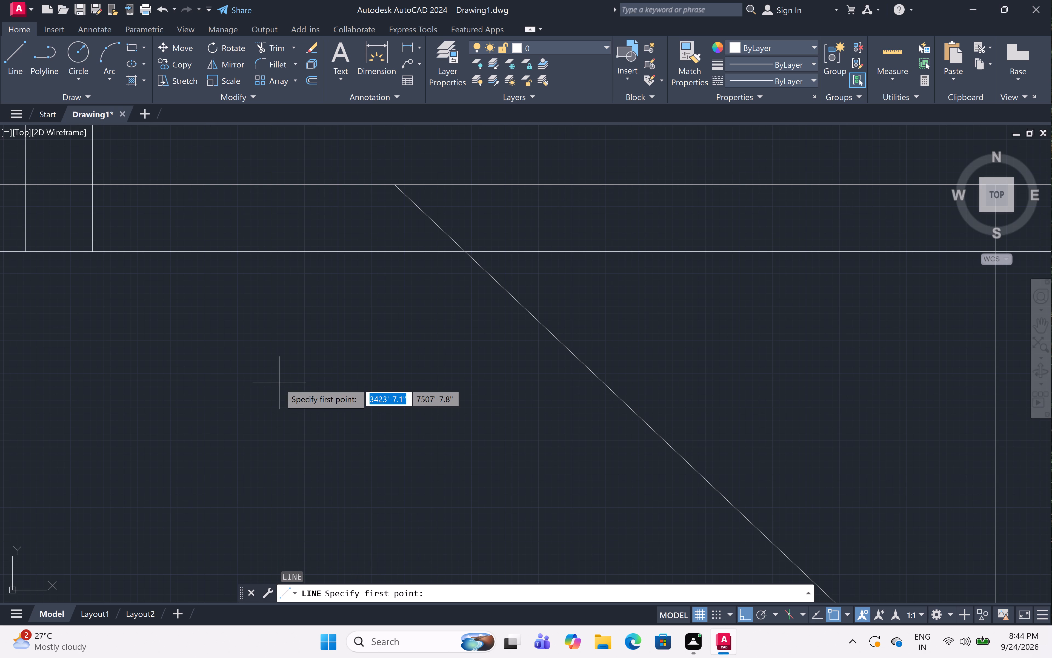
pyautogui.click(465, 250)
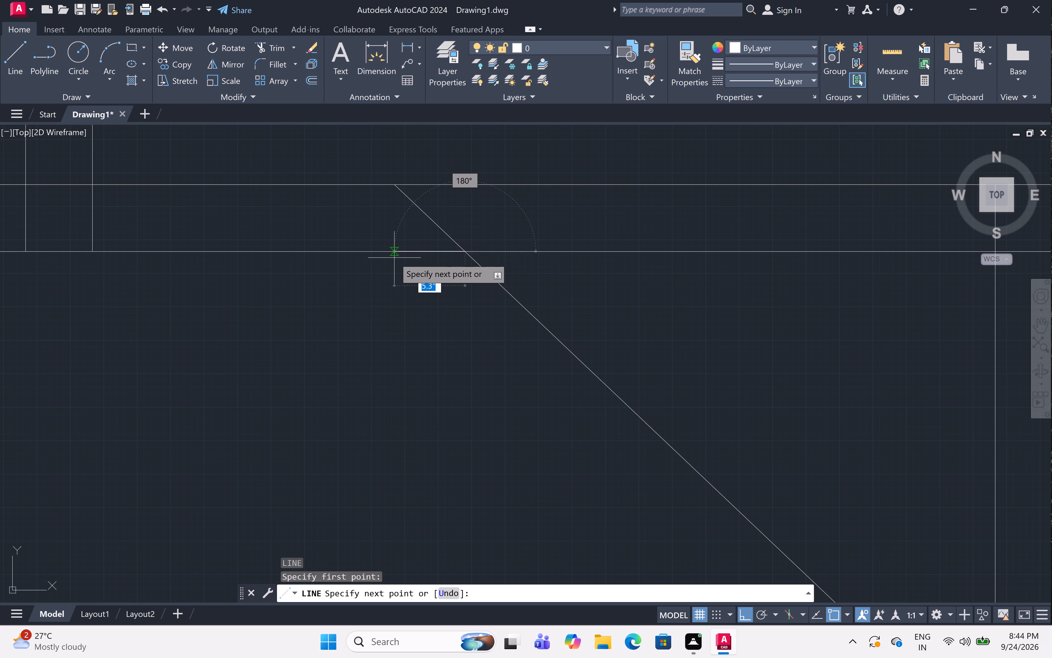
pyautogui.press('5')
pyautogui.hotkey('shift', '"')
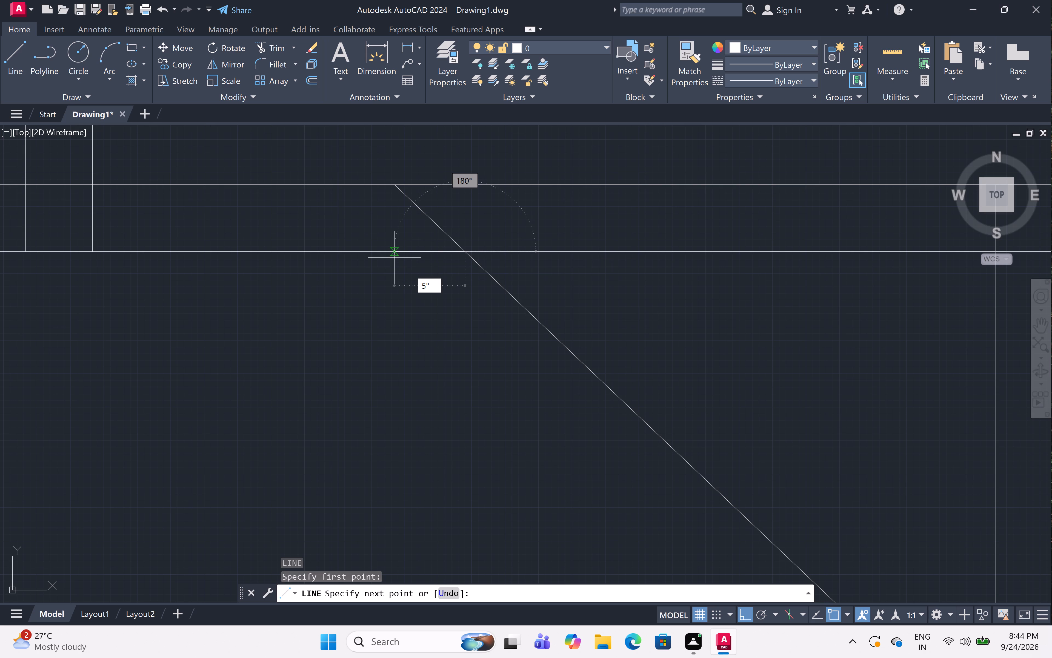
pyautogui.press('space')
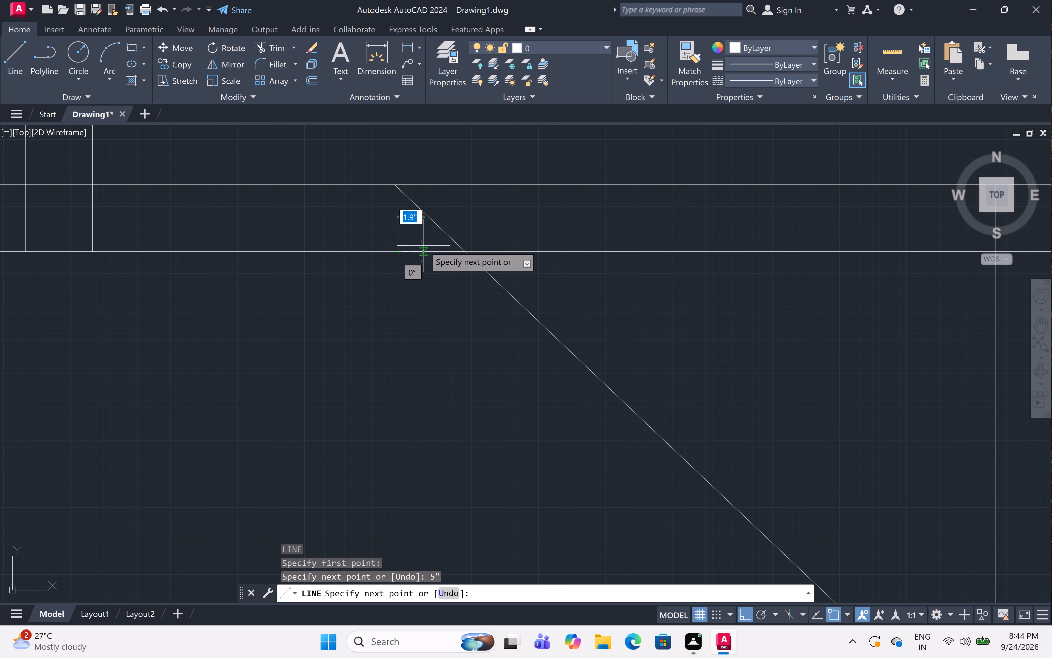
pyautogui.scroll(-3, 599, 447)
pyautogui.moveTo(595, 447); pyautogui.dragTo(587, 444, button='middle')
pyautogui.moveTo(518, 403); pyautogui.dragTo(514, 400, button='middle')
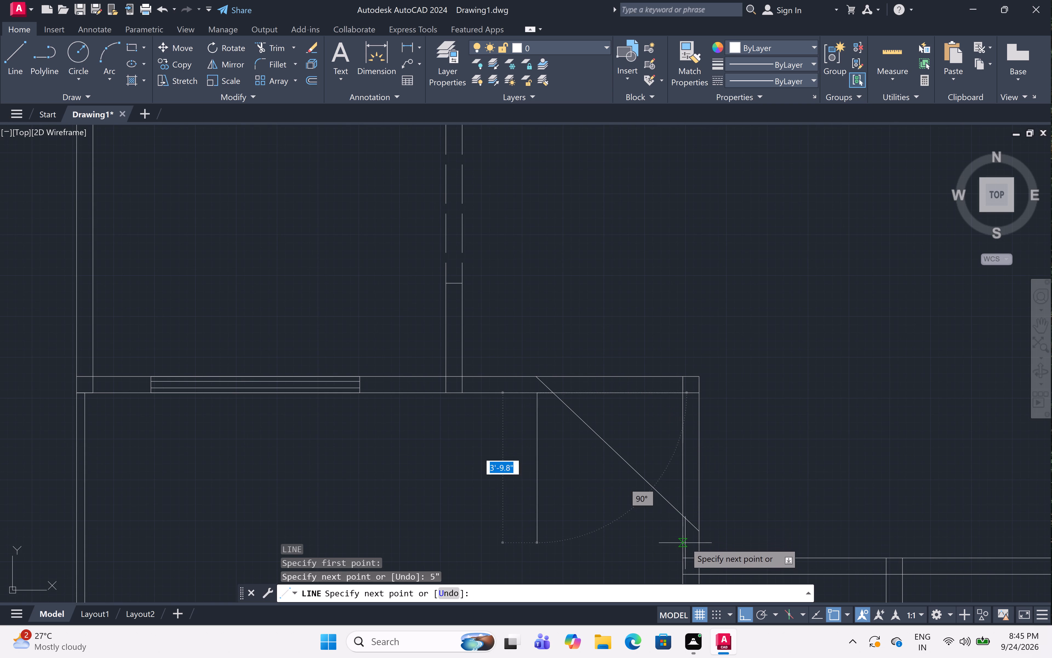
pyautogui.scroll(3, 688, 539)
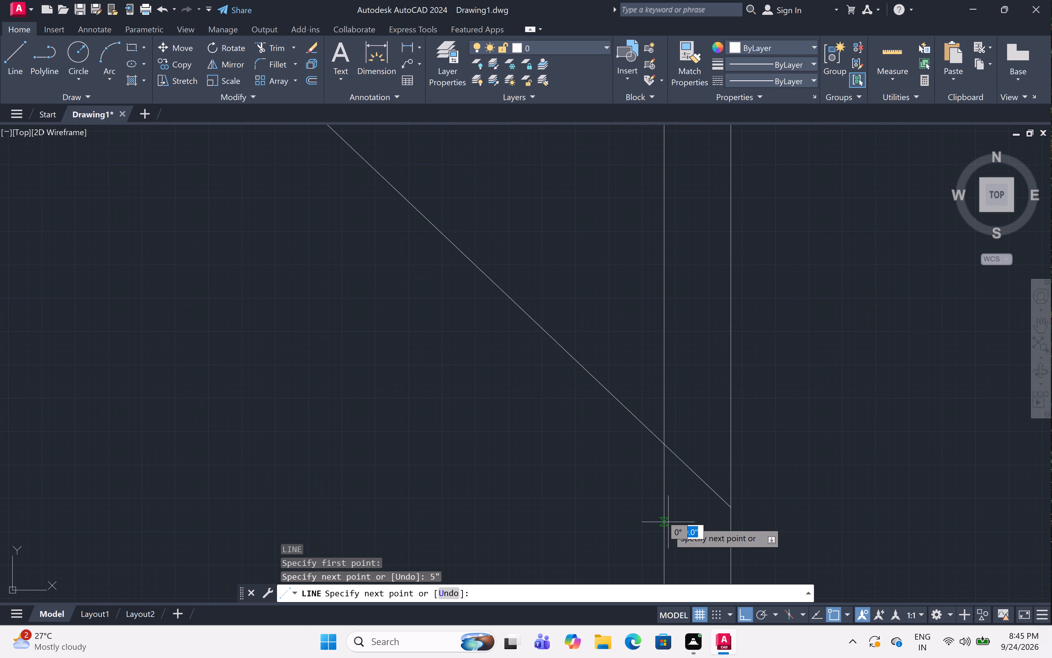
pyautogui.scroll(-2, 731, 549)
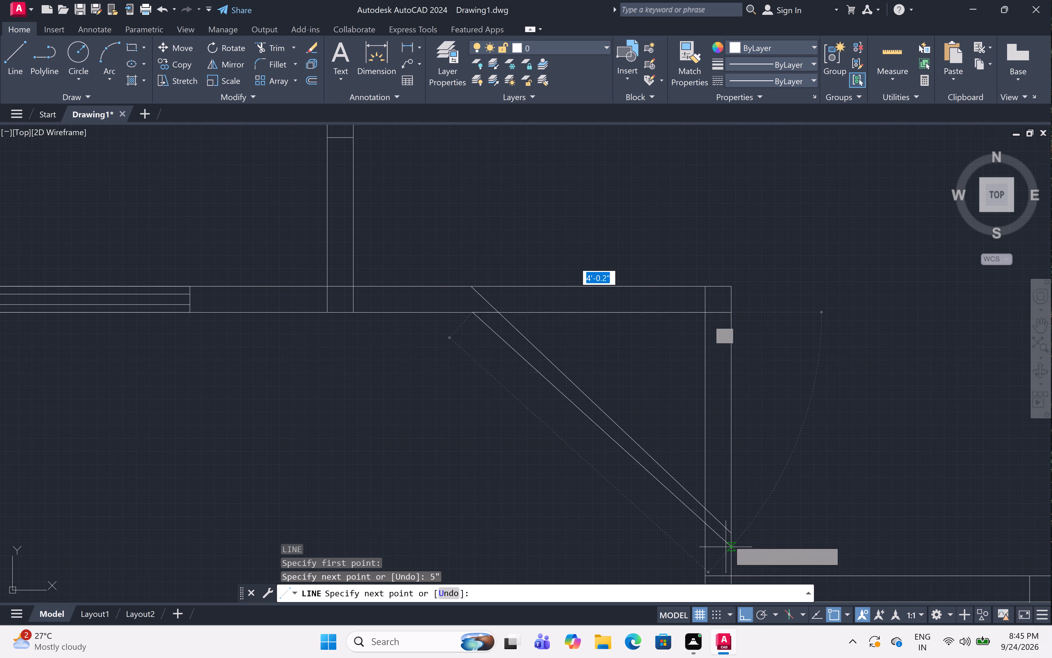
pyautogui.moveTo(732, 511); pyautogui.dragTo(725, 402, button='middle')
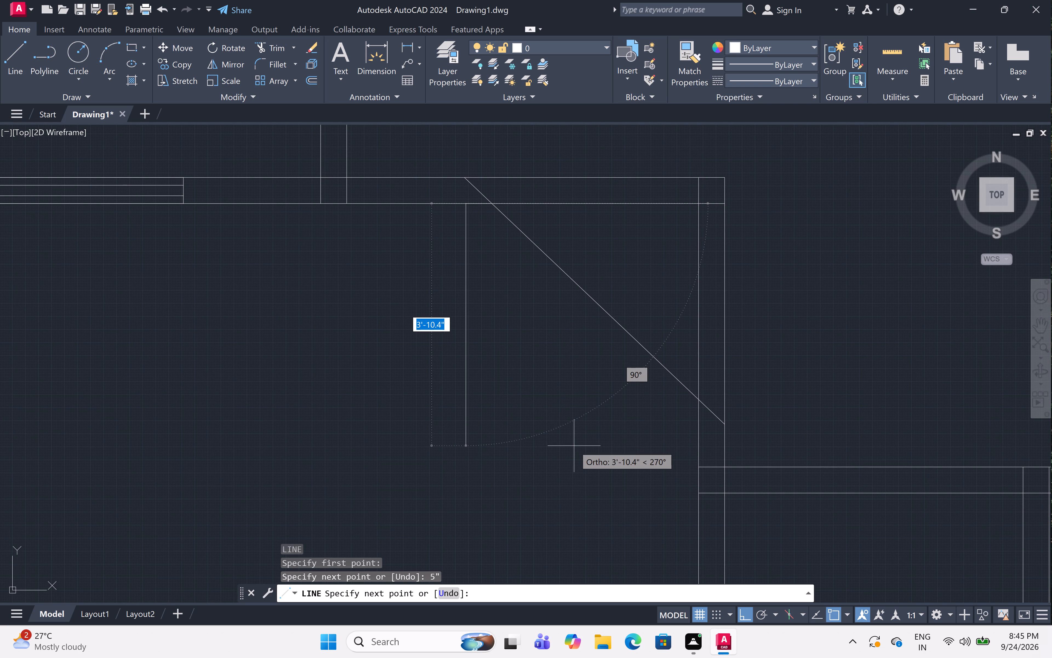
pyautogui.press('Escape')
# Draw a 5" line downward along the vertical wall's left edge from its crossing with the diagonal, ending with a short leftward stub.
pyautogui.write('l')
pyautogui.press('space')
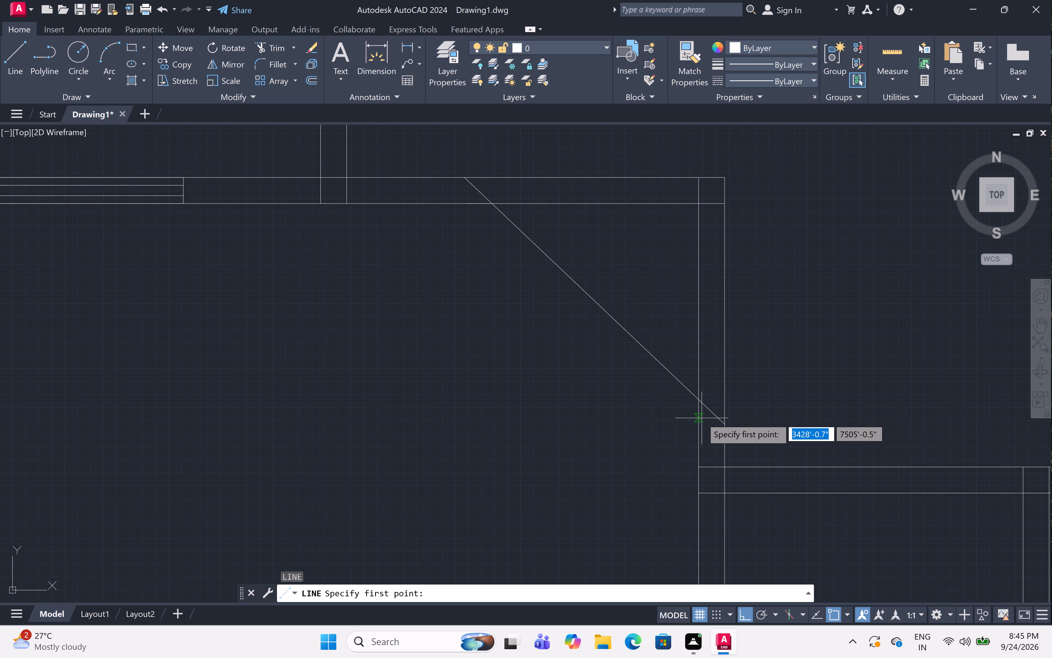
pyautogui.scroll(3, 702, 418)
pyautogui.click(690, 344)
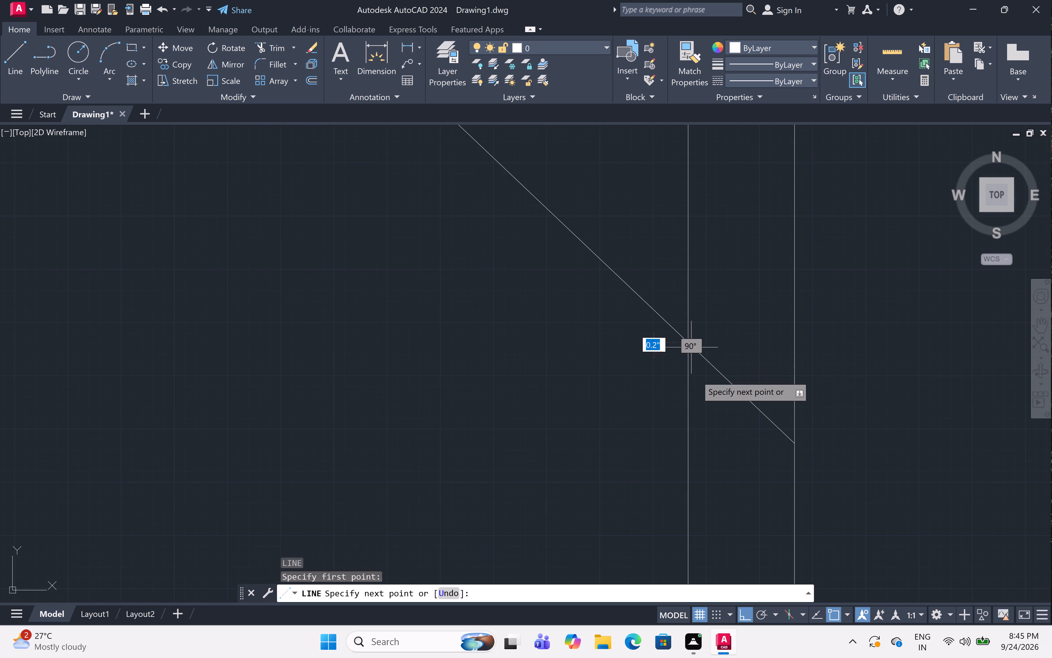
pyautogui.press('5')
pyautogui.write('"')
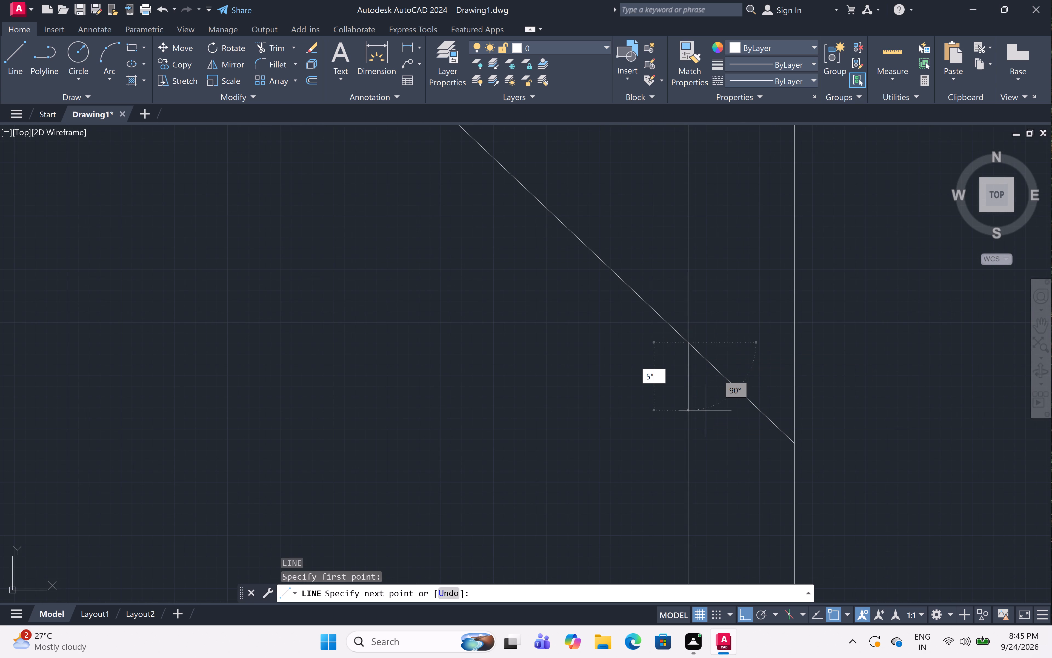
pyautogui.press('space')
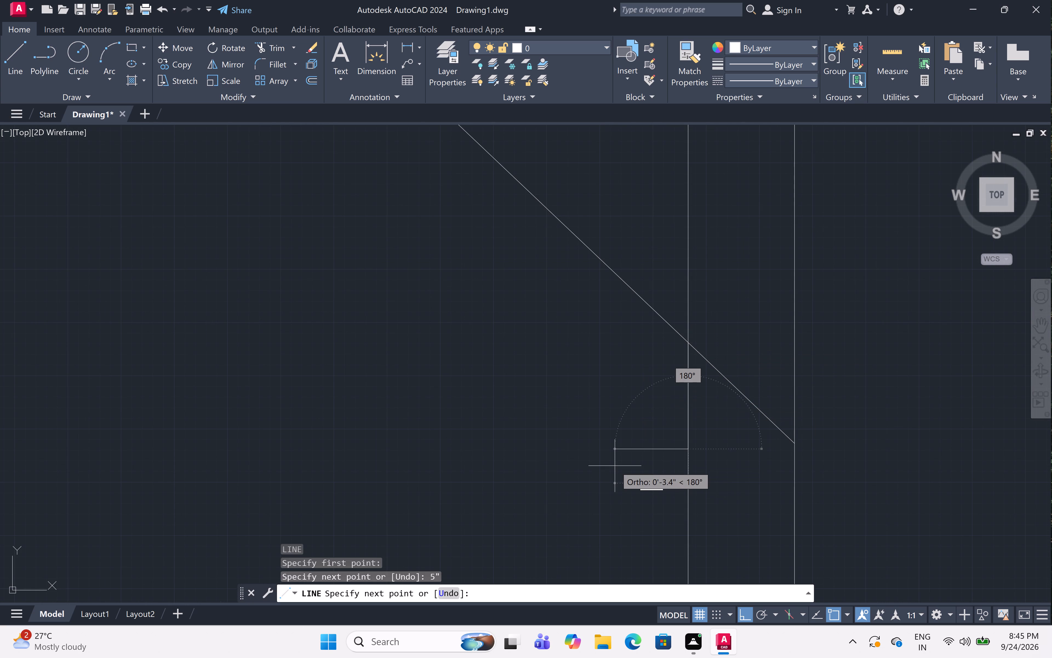
pyautogui.click(619, 463)
pyautogui.press('Escape')
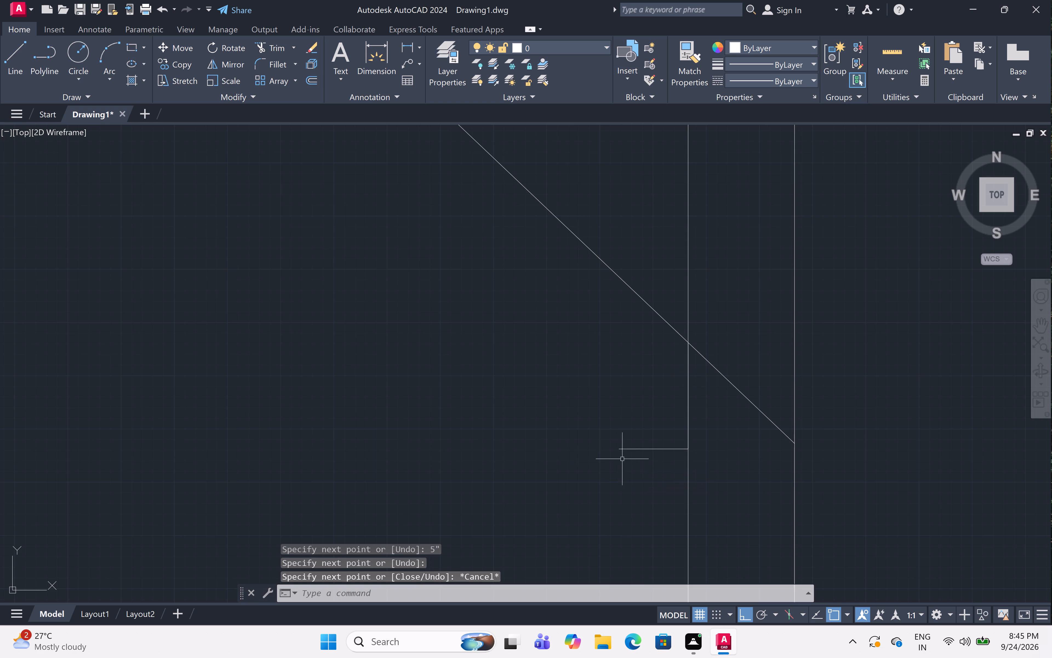
pyautogui.scroll(-3, 624, 456)
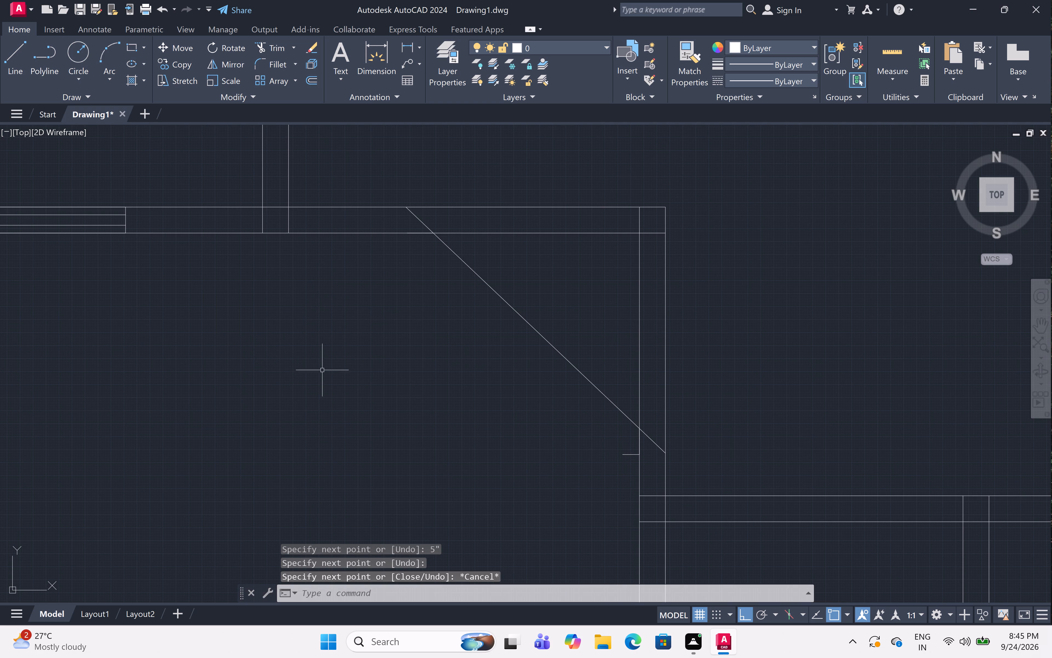
# Draw the diagonal wall's second line below the first, joining the outer ends of the two 5" offset lines.
pyautogui.write('l')
pyautogui.press('space')
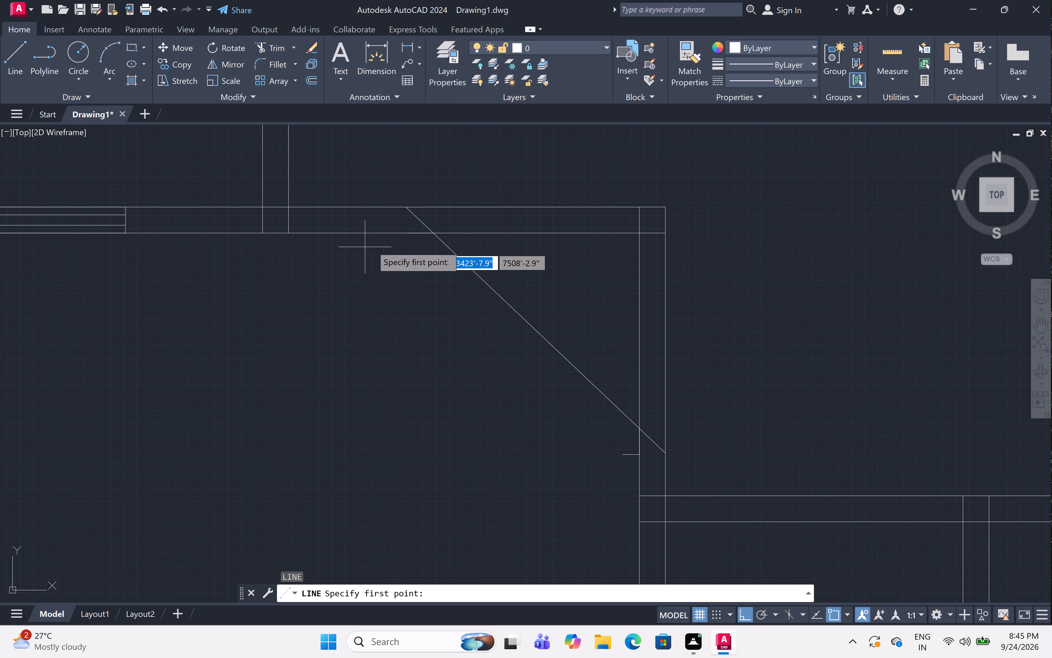
pyautogui.click(404, 236)
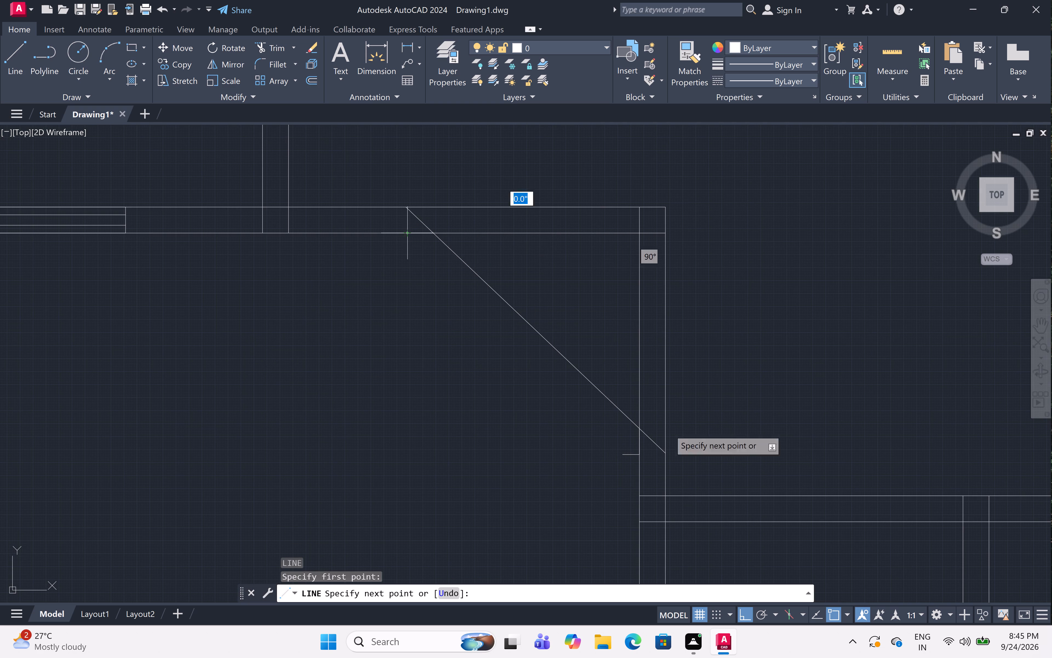
pyautogui.doubleClick(641, 457)
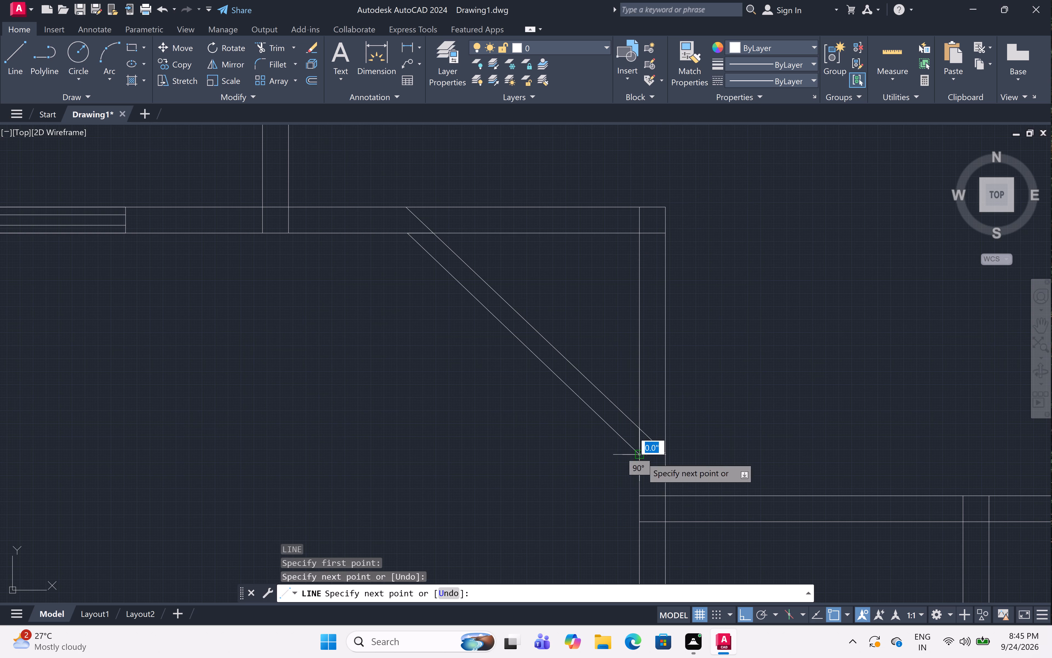
pyautogui.press('Escape')
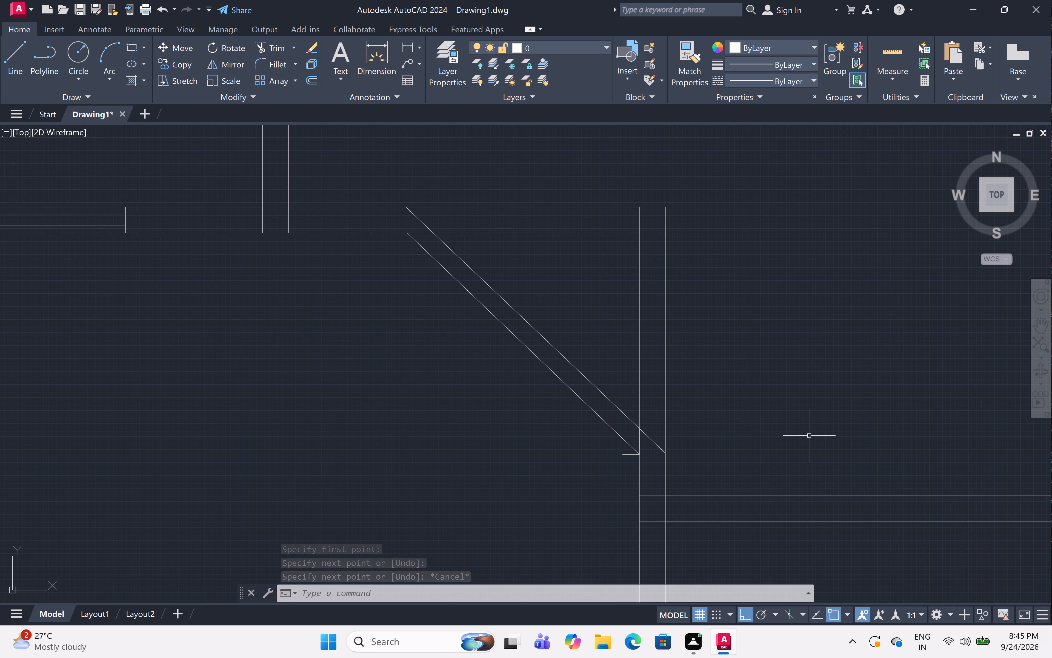
# Trim away the square wall corner outside the diagonal, including both horizontal and both vertical wall lines and the leftover corner pieces.
pyautogui.write('tr')
pyautogui.press('space')
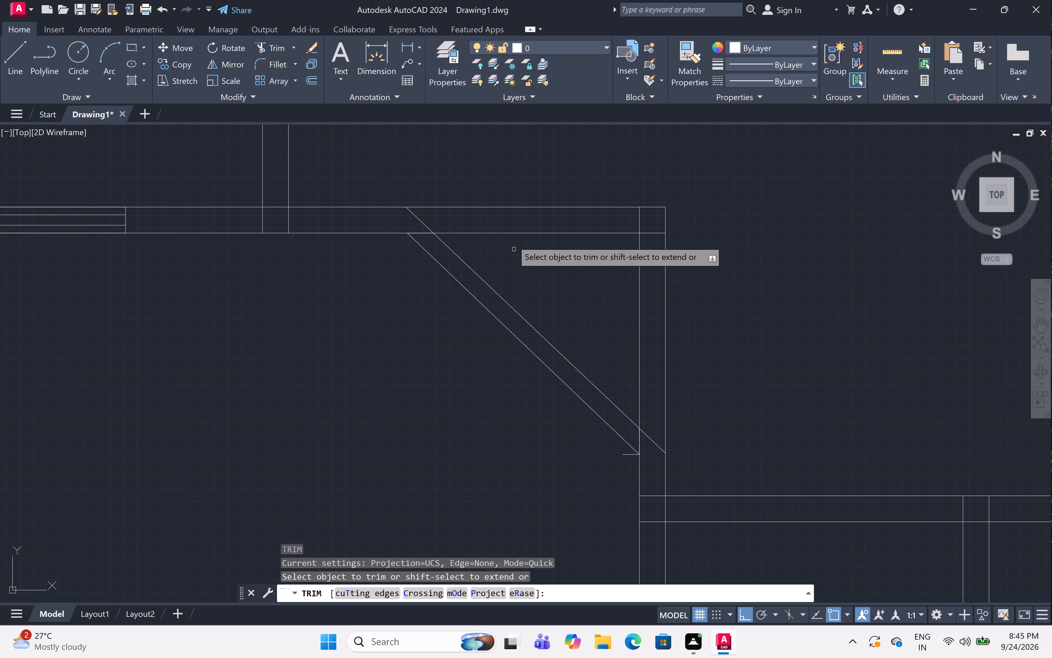
pyautogui.click(498, 162)
pyautogui.click(501, 163)
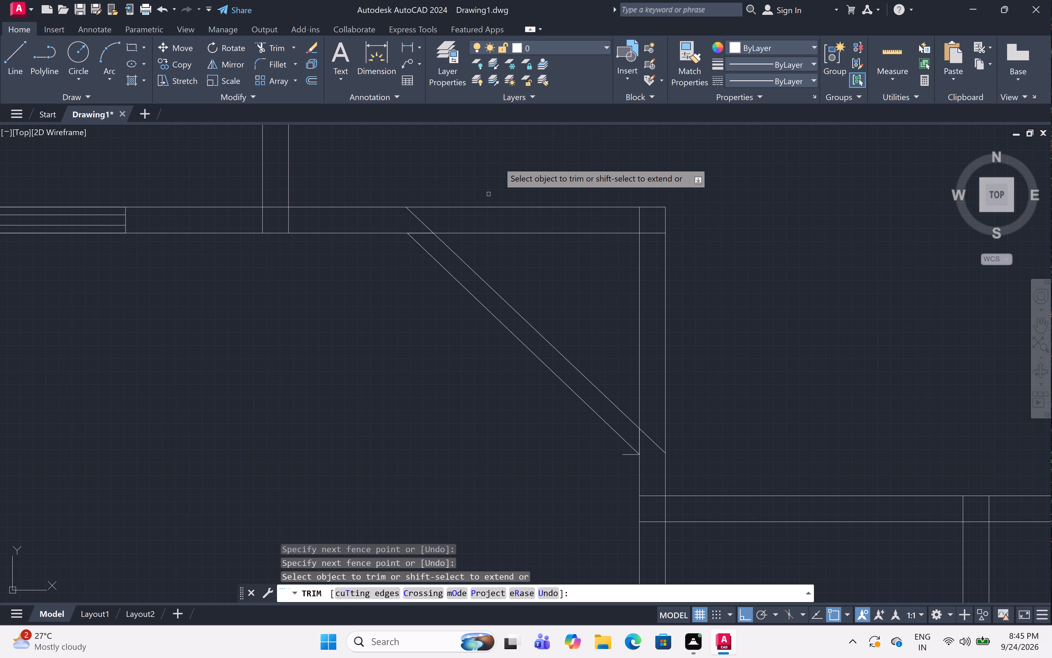
pyautogui.click(488, 193)
pyautogui.moveTo(514, 180); pyautogui.dragTo(692, 290)
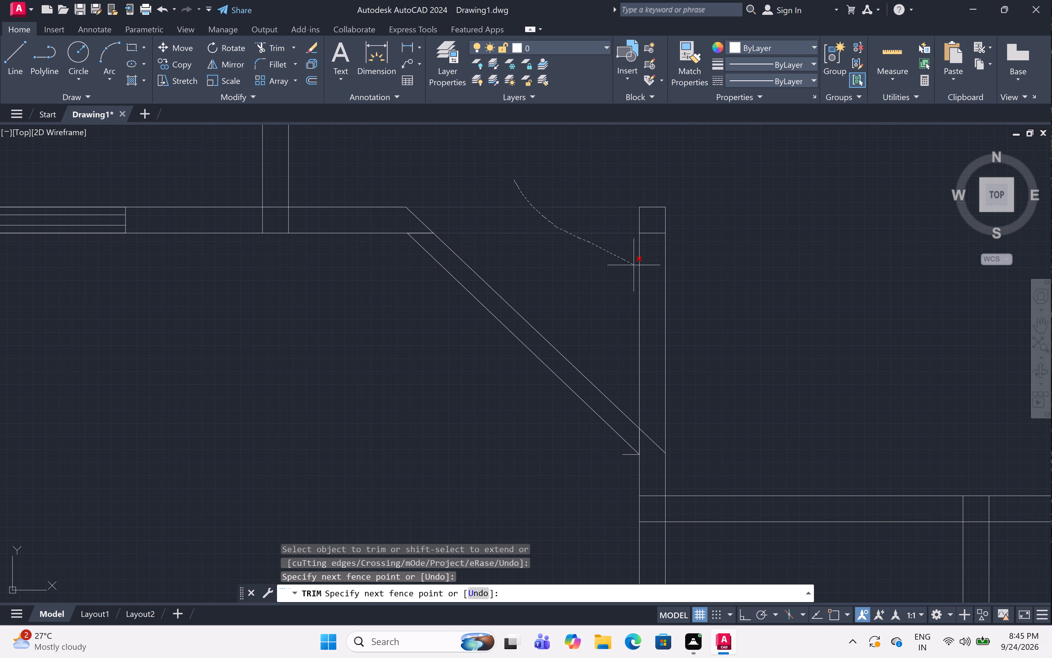
pyautogui.moveTo(692, 290); pyautogui.dragTo(734, 304)
pyautogui.moveTo(614, 227); pyautogui.dragTo(618, 226)
pyautogui.click(700, 218)
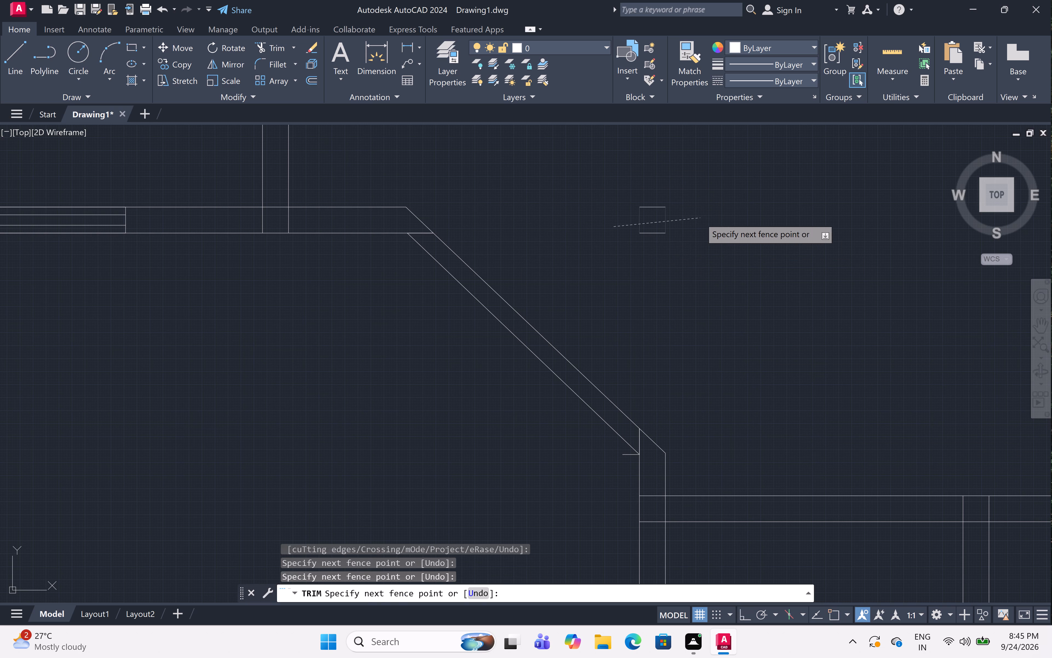
pyautogui.doubleClick(652, 187)
pyautogui.click(655, 245)
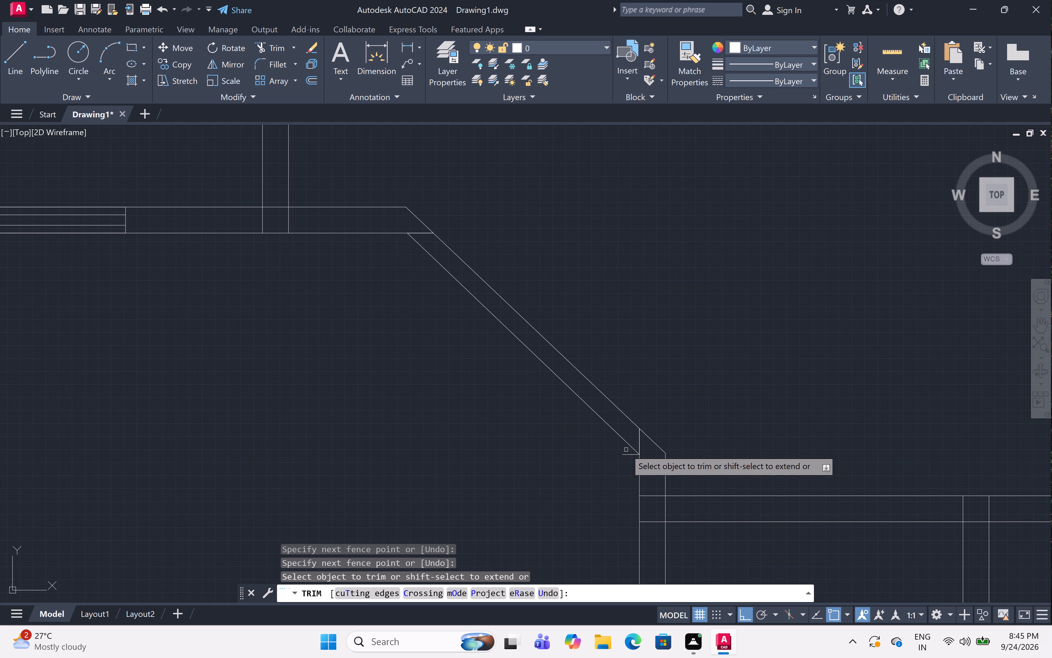
# Trim the short stub and the wall-line pieces crossing between the two diagonal lines at both ends of the diagonal wall.
pyautogui.click(633, 456)
pyautogui.doubleClick(639, 439)
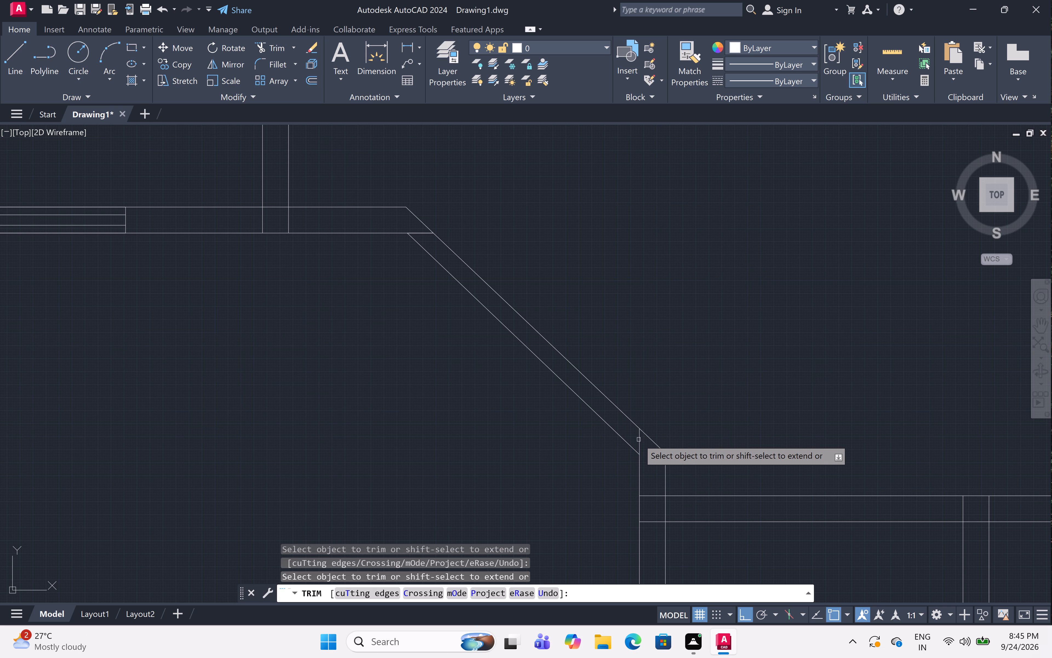
pyautogui.click(633, 439)
pyautogui.click(645, 446)
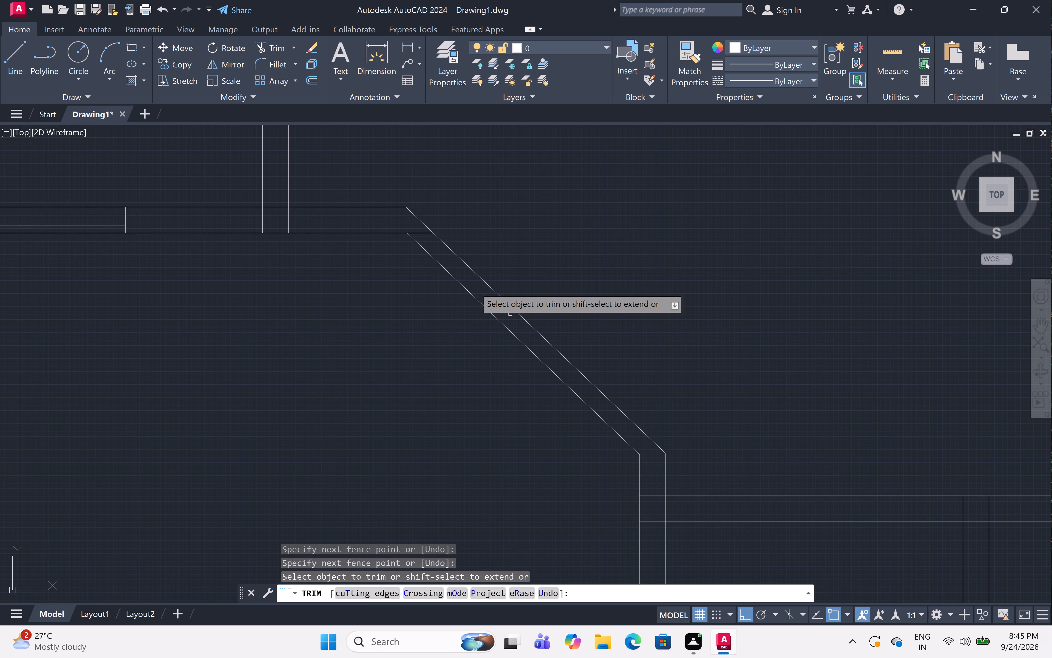
pyautogui.click(416, 228)
pyautogui.click(428, 237)
# Start the top-left room's door: 3" right along the bottom wall's lower line from the left wall's inner line, and 2' upward.
pyautogui.scroll(-2, 514, 216)
pyautogui.moveTo(694, 219); pyautogui.dragTo(656, 253, button='middle')
pyautogui.scroll(-2, 656, 248)
pyautogui.moveTo(663, 246); pyautogui.dragTo(608, 294, button='middle')
pyautogui.moveTo(648, 262); pyautogui.dragTo(601, 296, button='middle')
pyautogui.scroll(-1, 608, 278)
pyautogui.moveTo(608, 278); pyautogui.dragTo(558, 339, button='middle')
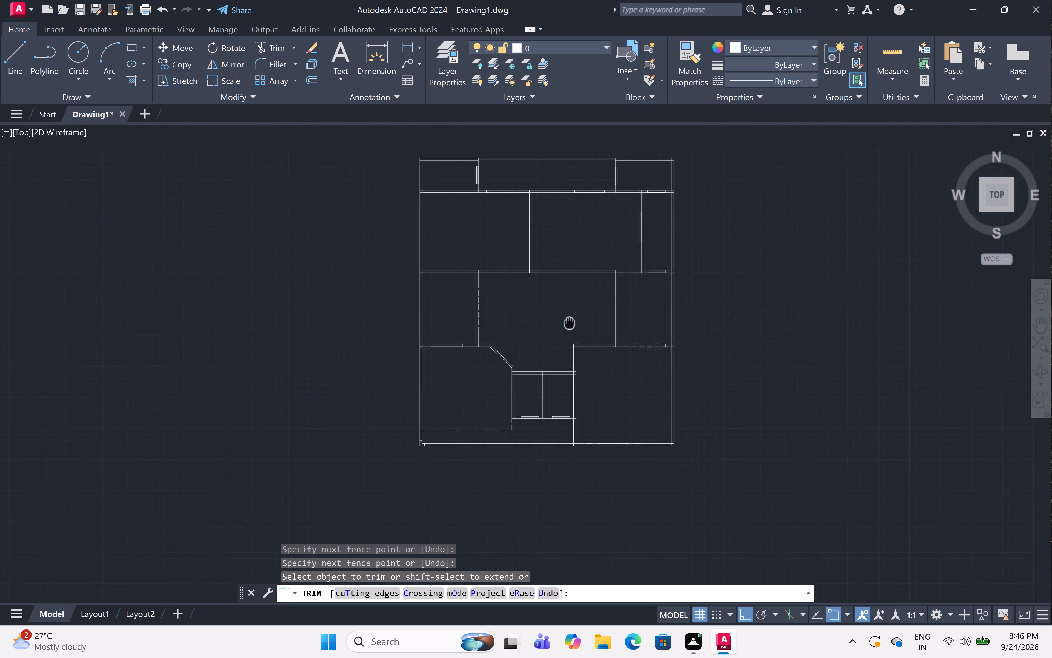
pyautogui.moveTo(558, 339); pyautogui.dragTo(558, 339, button='middle')
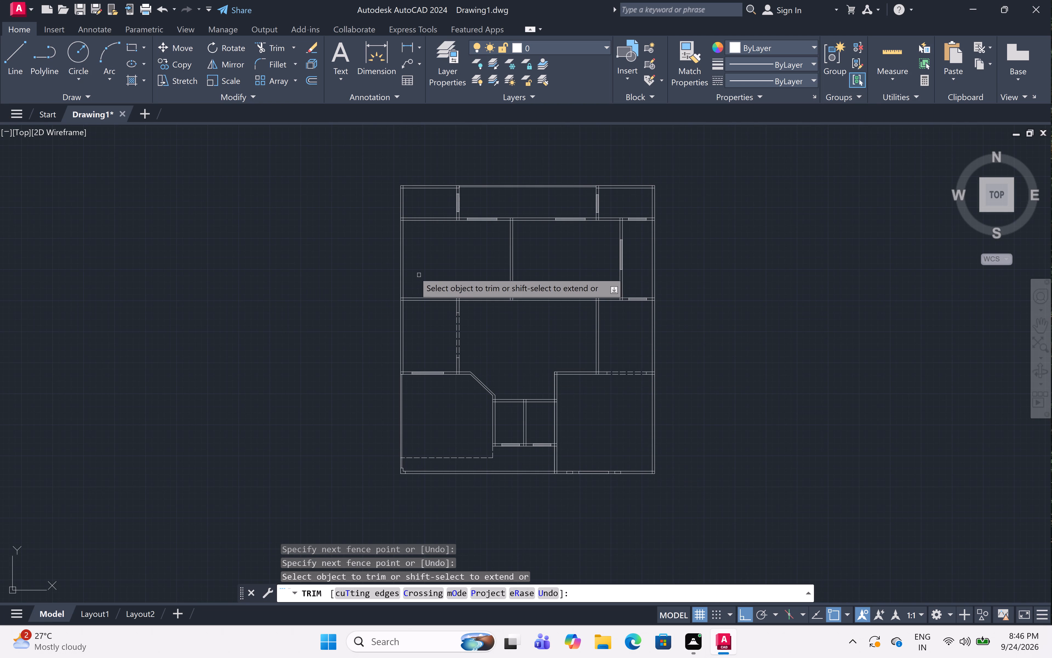
pyautogui.scroll(3, 419, 197)
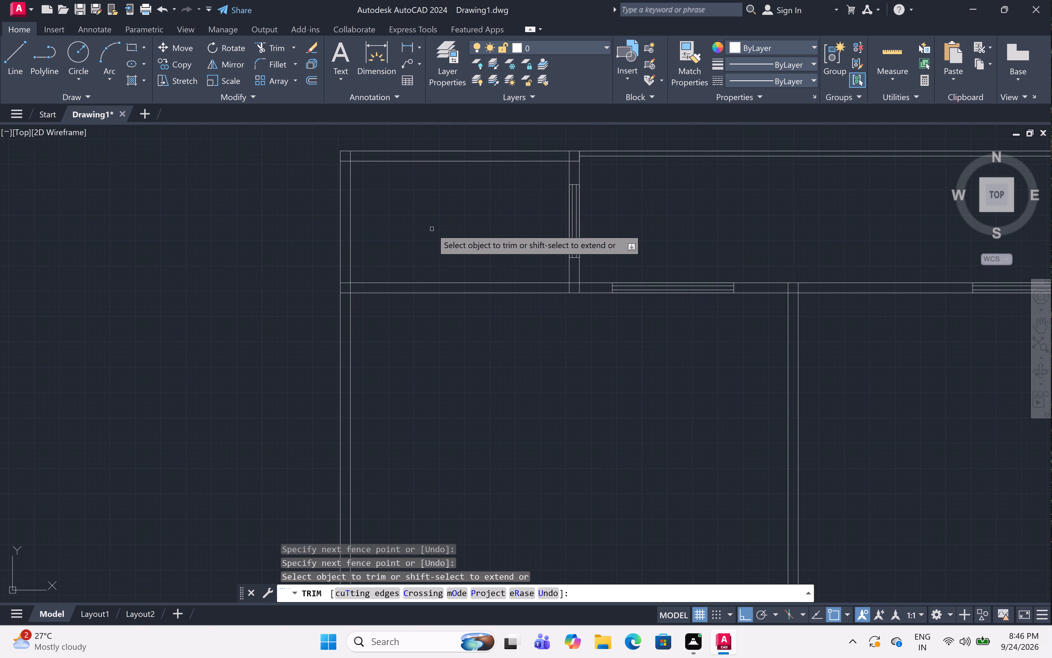
pyautogui.press('Escape')
pyautogui.write('l')
pyautogui.press('space')
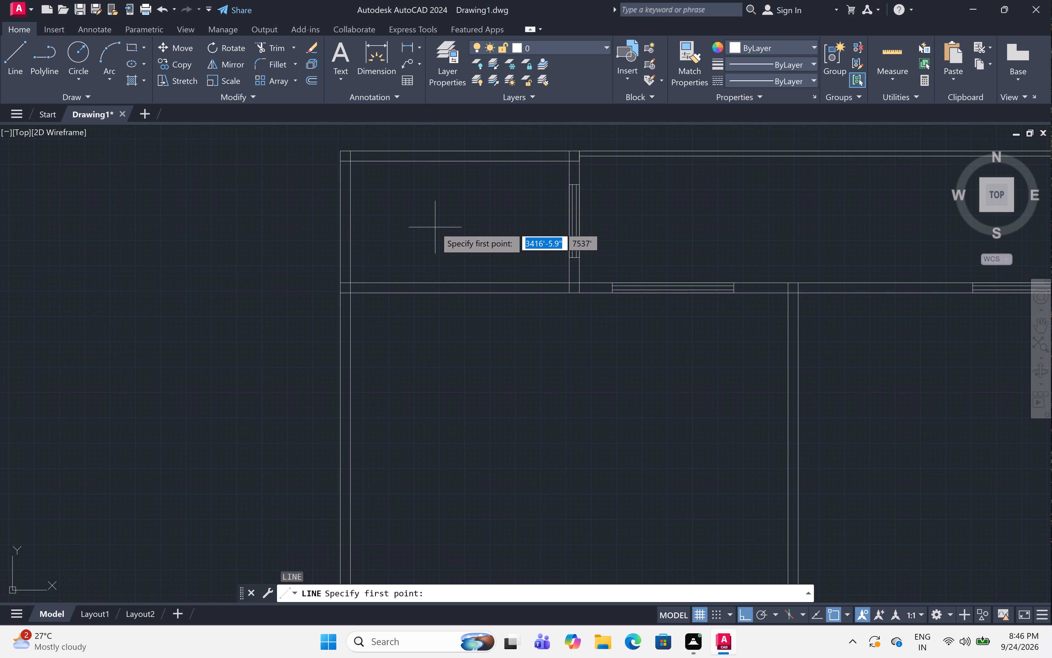
pyautogui.click(346, 296)
pyautogui.press('3')
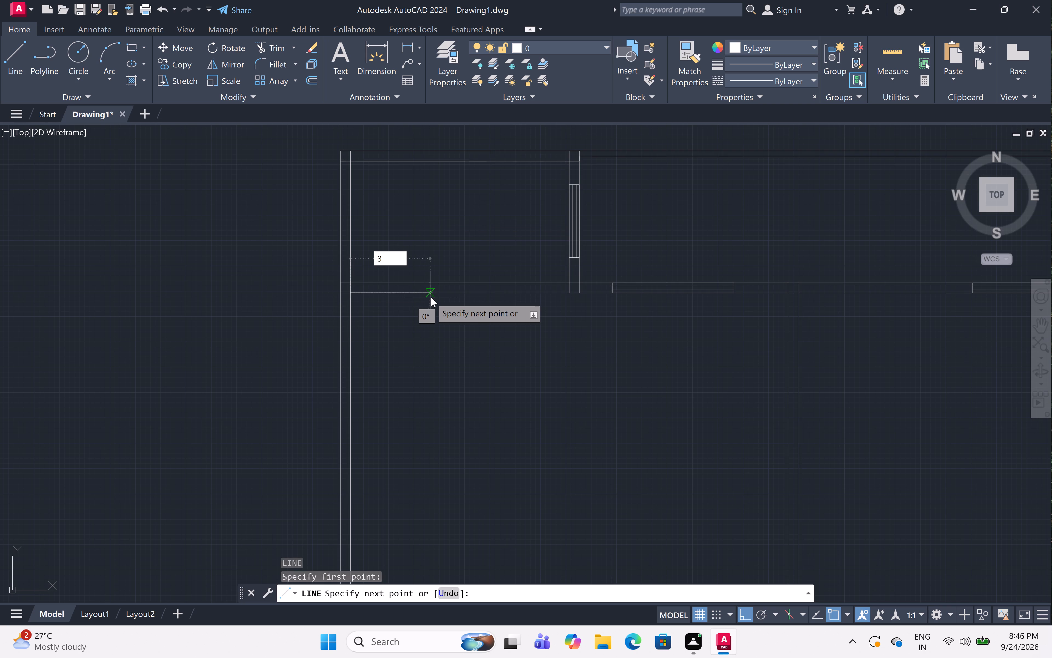
pyautogui.hotkey('shift', '"')
pyautogui.press('space')
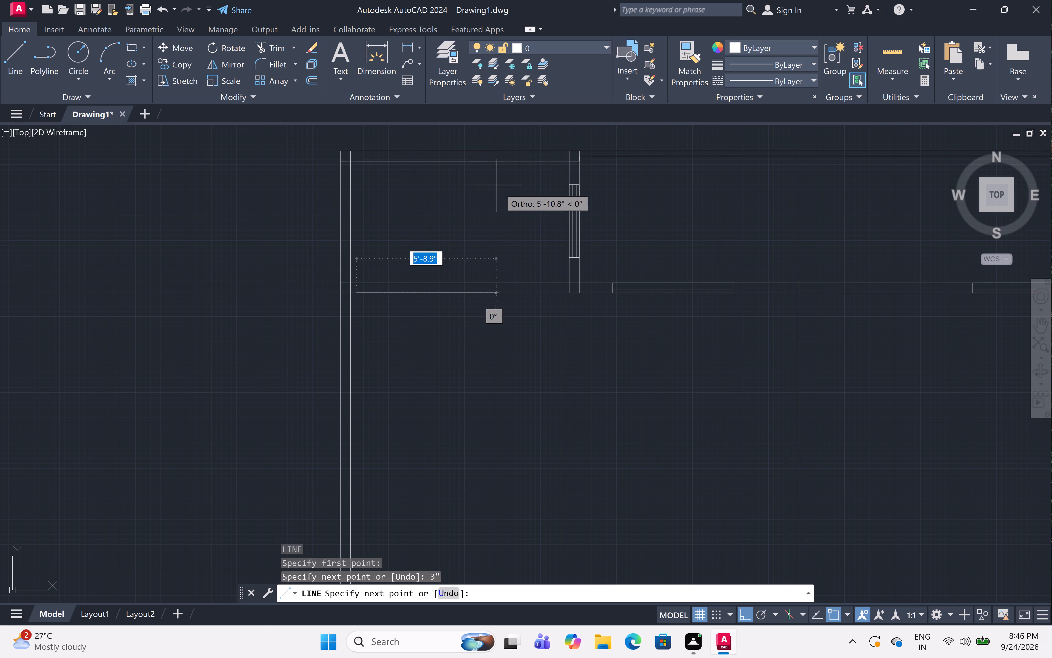
pyautogui.moveTo(359, 241); pyautogui.dragTo(358, 242, button='middle')
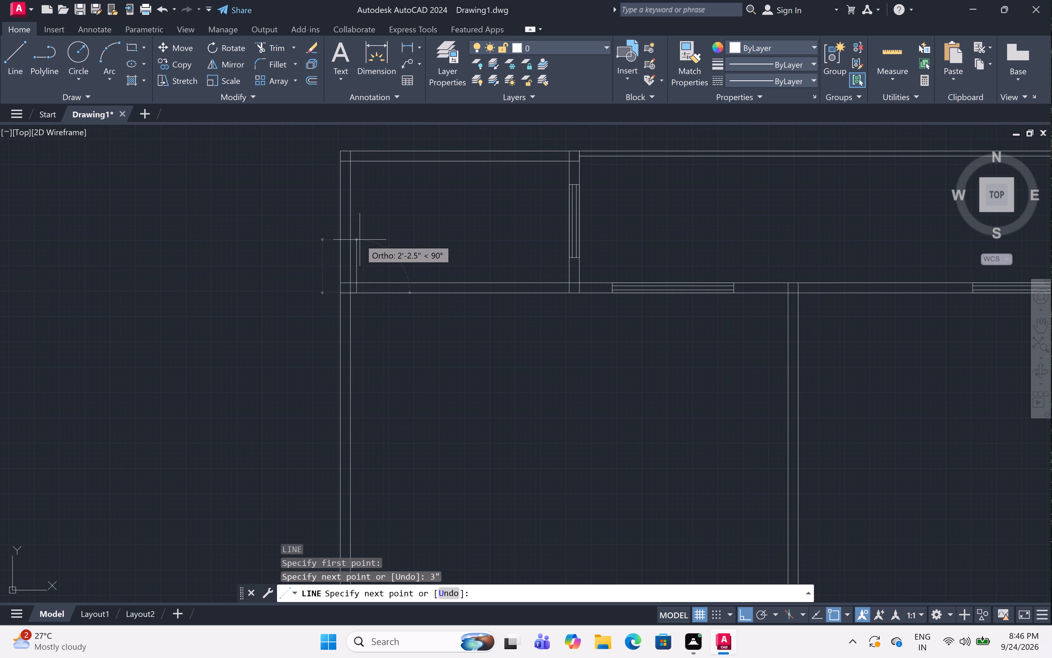
pyautogui.moveTo(358, 242); pyautogui.dragTo(364, 283, button='middle')
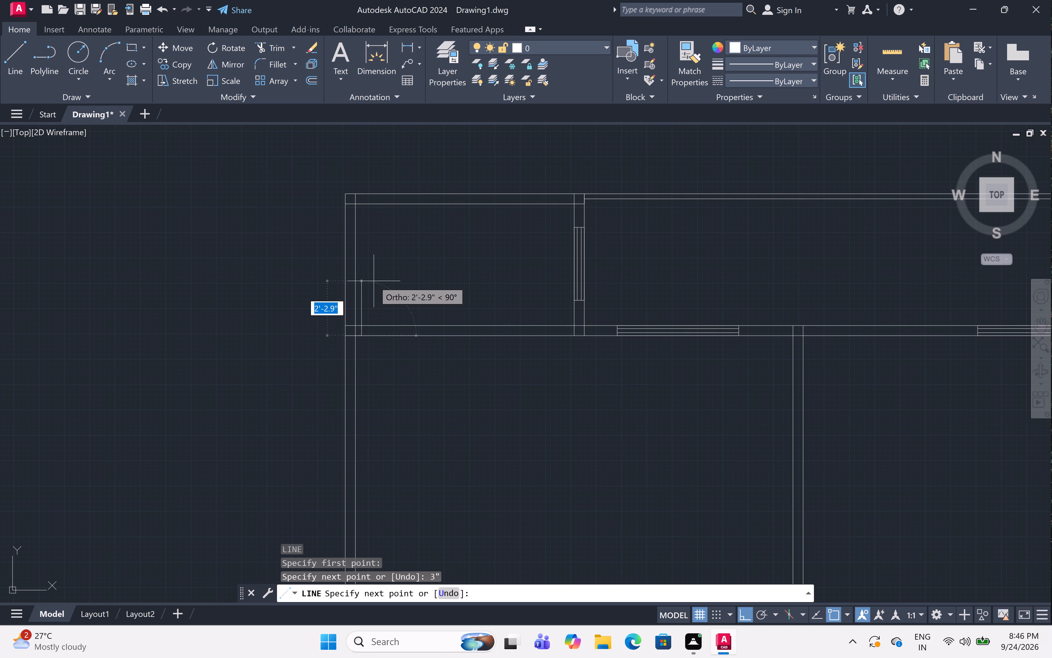
pyautogui.press('2')
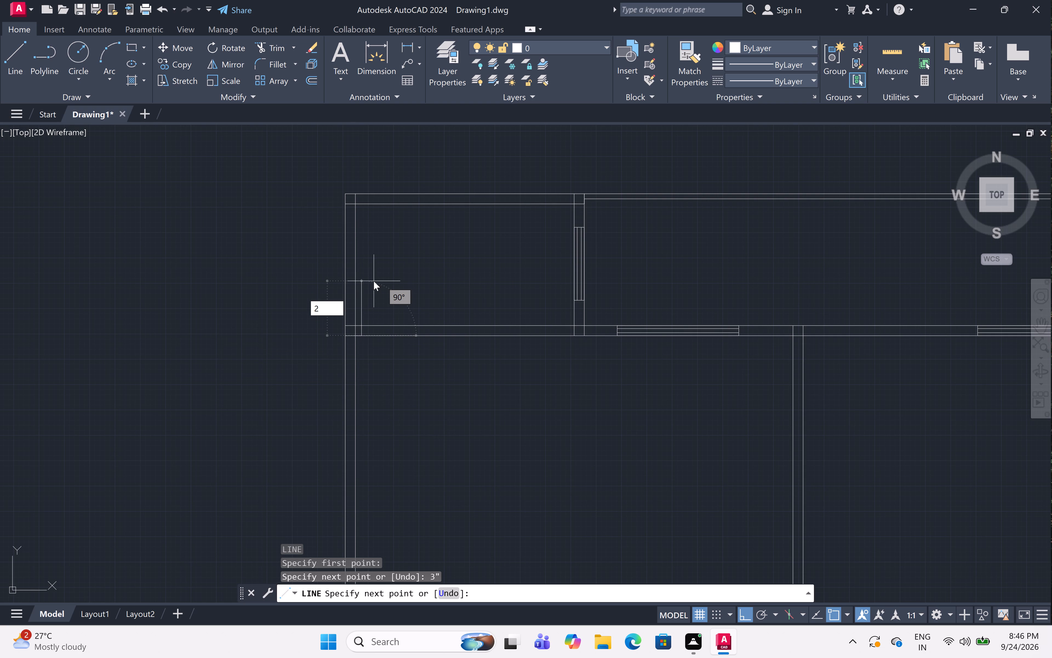
pyautogui.write("'")
pyautogui.press('space')
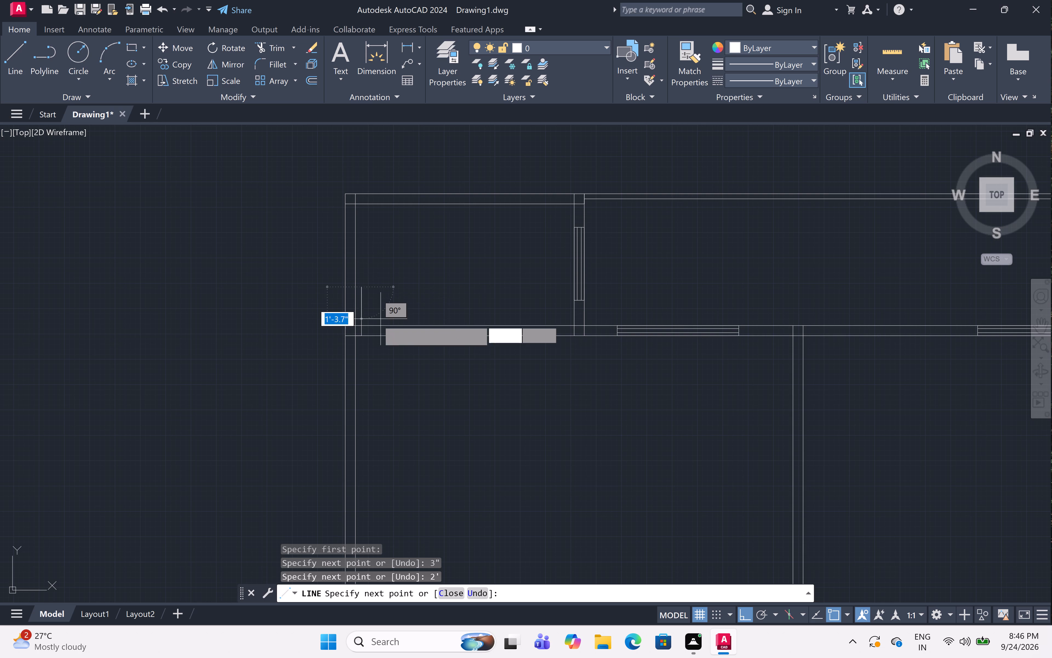
# Continue from the 2' leaf line's base with 2' rightward along the wall's lower line and a jamb line across the wall.
pyautogui.click(363, 340)
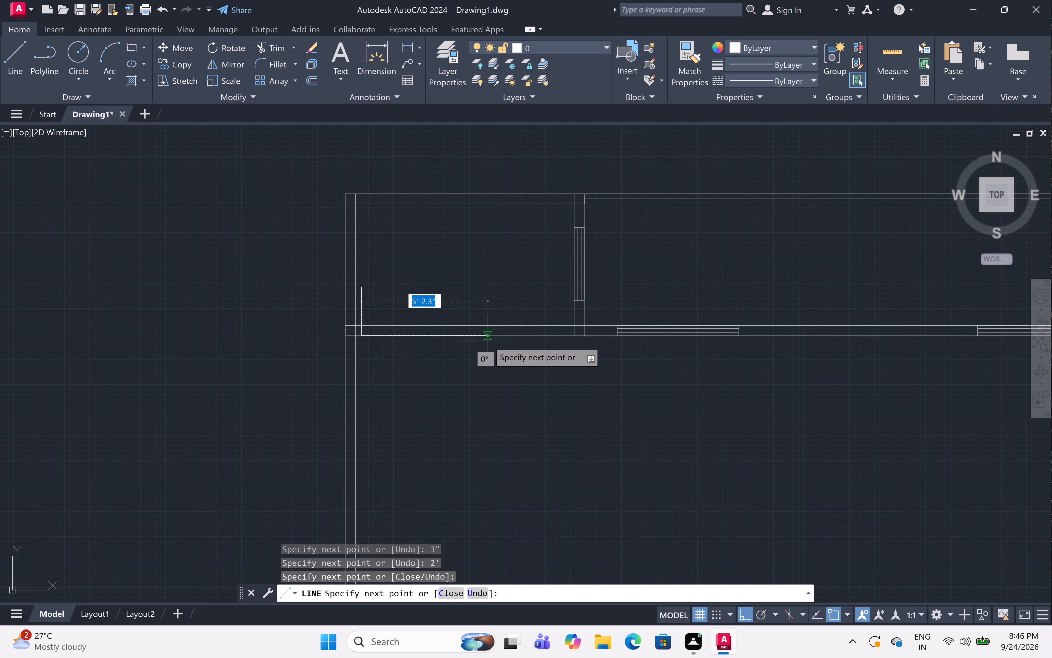
pyautogui.write("2'")
pyautogui.press('space')
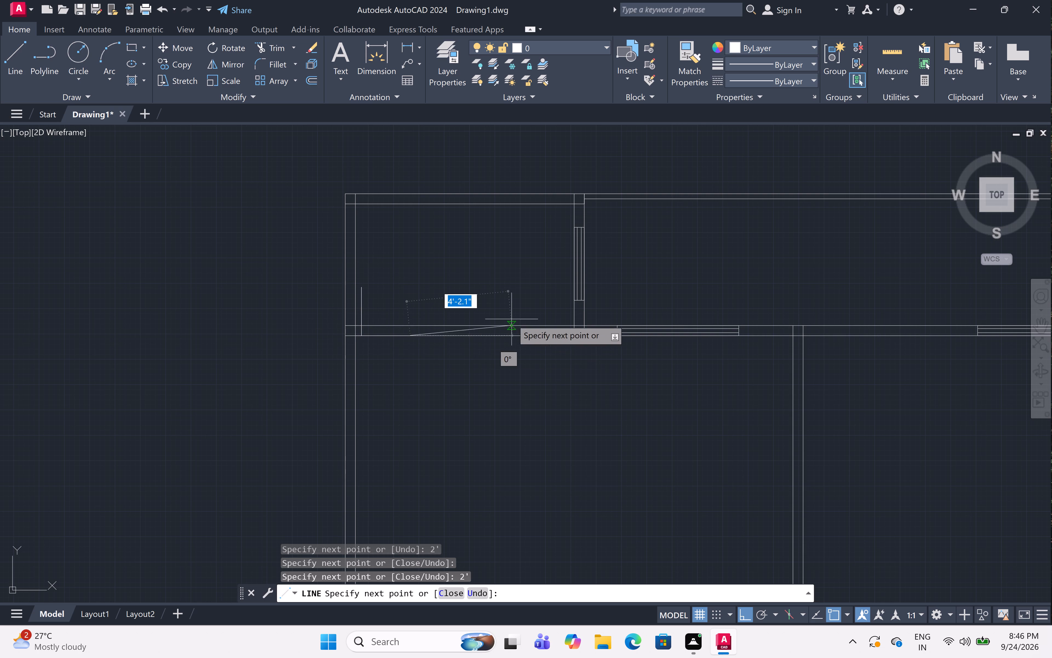
pyautogui.click(413, 324)
pyautogui.press('Escape')
pyautogui.scroll(-2, 436, 297)
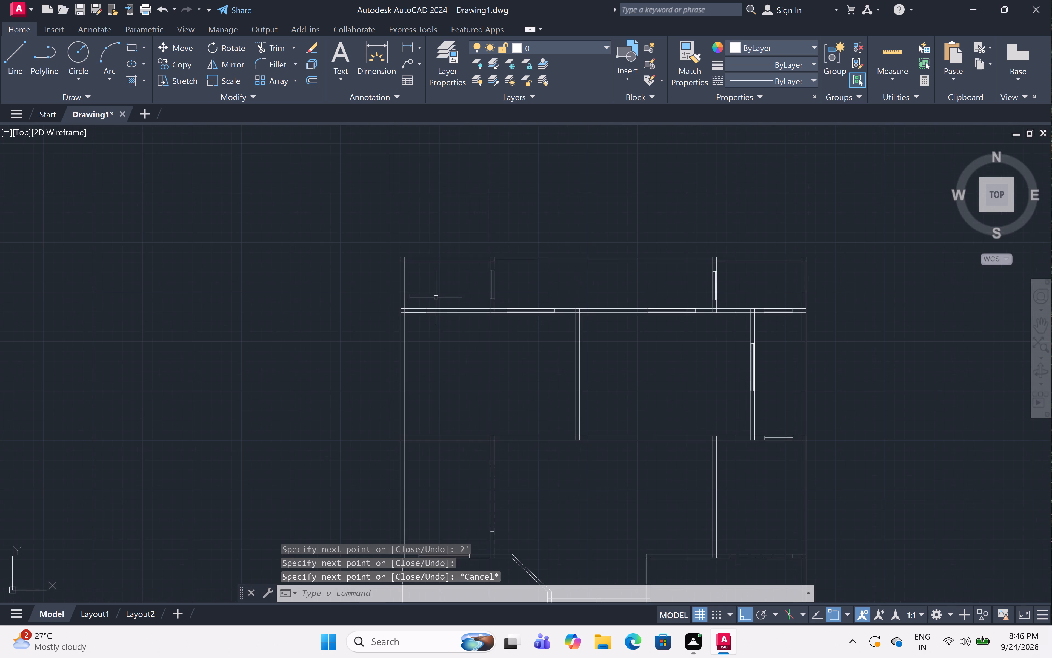
# Start the top-middle room's door: 3" right along the bottom wall's lower line from the central vertical wall's right edge, and 2' upward.
pyautogui.moveTo(453, 333); pyautogui.dragTo(416, 316, button='middle')
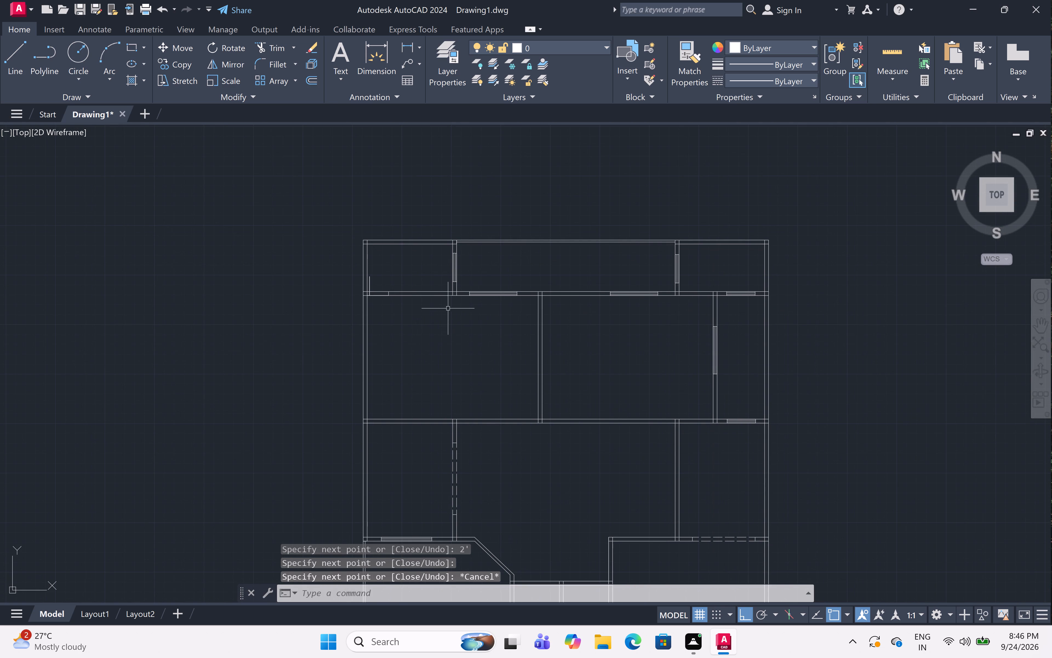
pyautogui.moveTo(473, 310); pyautogui.dragTo(427, 341, button='middle')
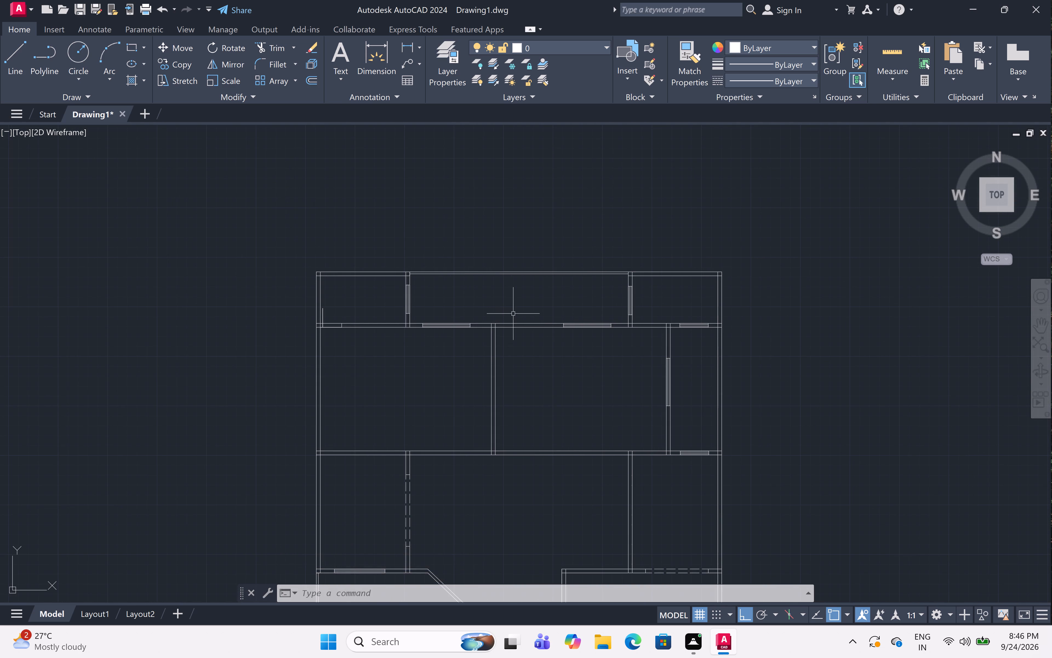
pyautogui.scroll(3, 510, 321)
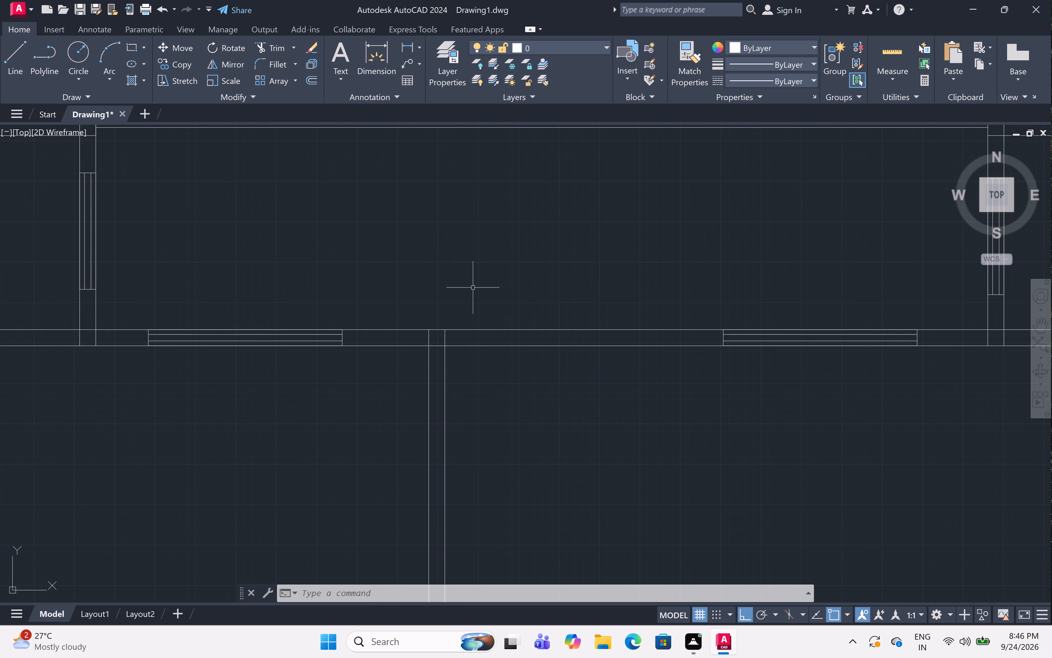
pyautogui.press('l')
pyautogui.press('space')
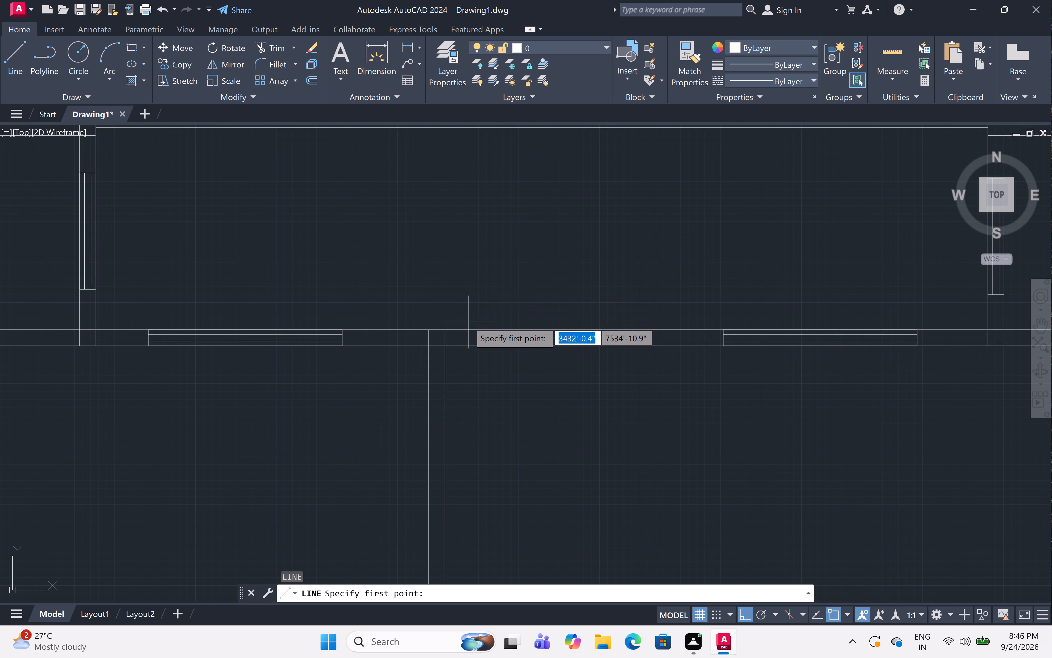
pyautogui.moveTo(447, 346); pyautogui.dragTo(464, 347)
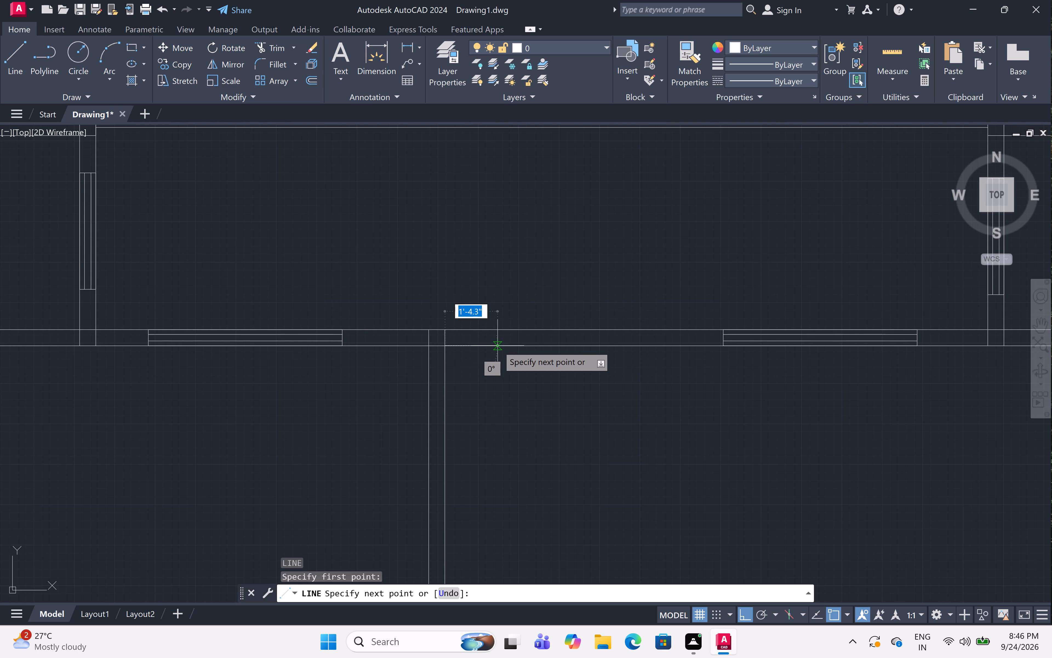
pyautogui.press('2')
pyautogui.press('BackSpace')
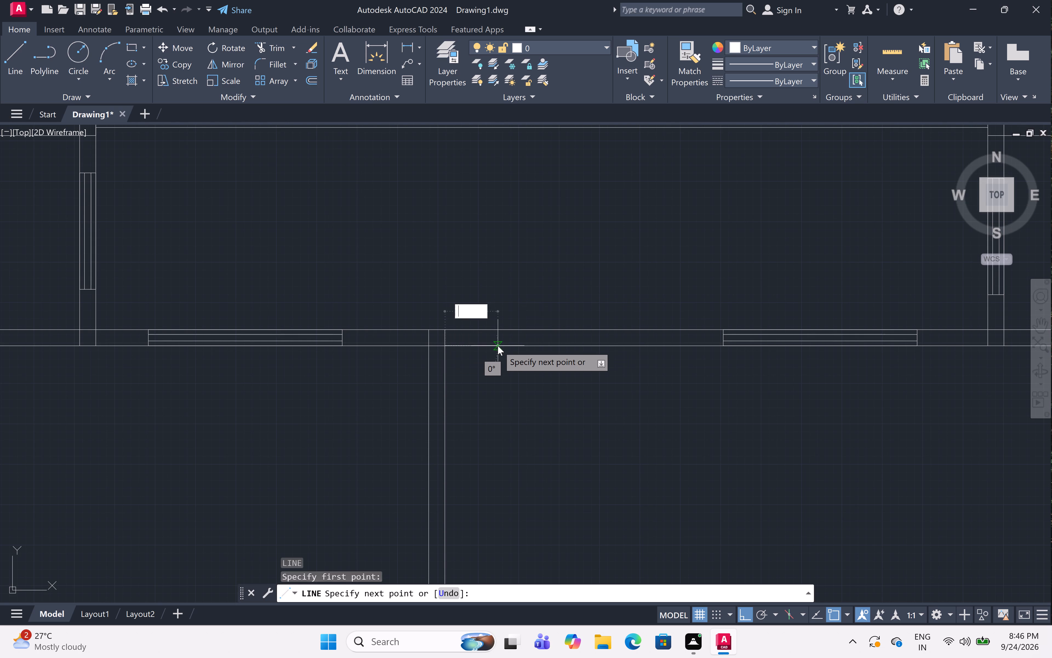
pyautogui.press('3')
pyautogui.write('"')
pyautogui.press('space')
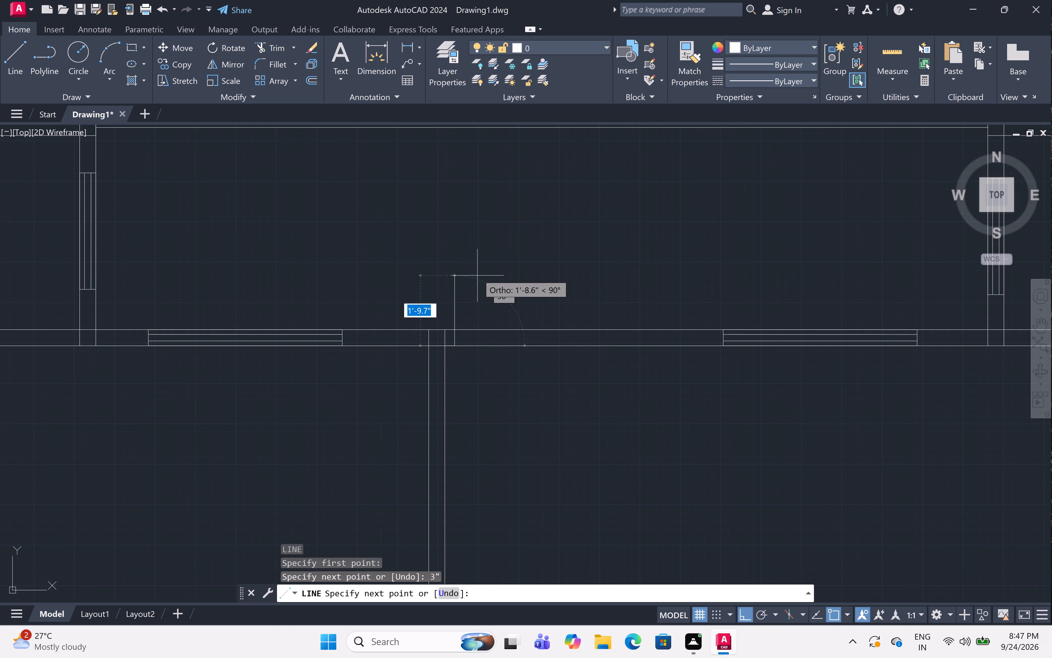
pyautogui.write("2'")
pyautogui.press('space')
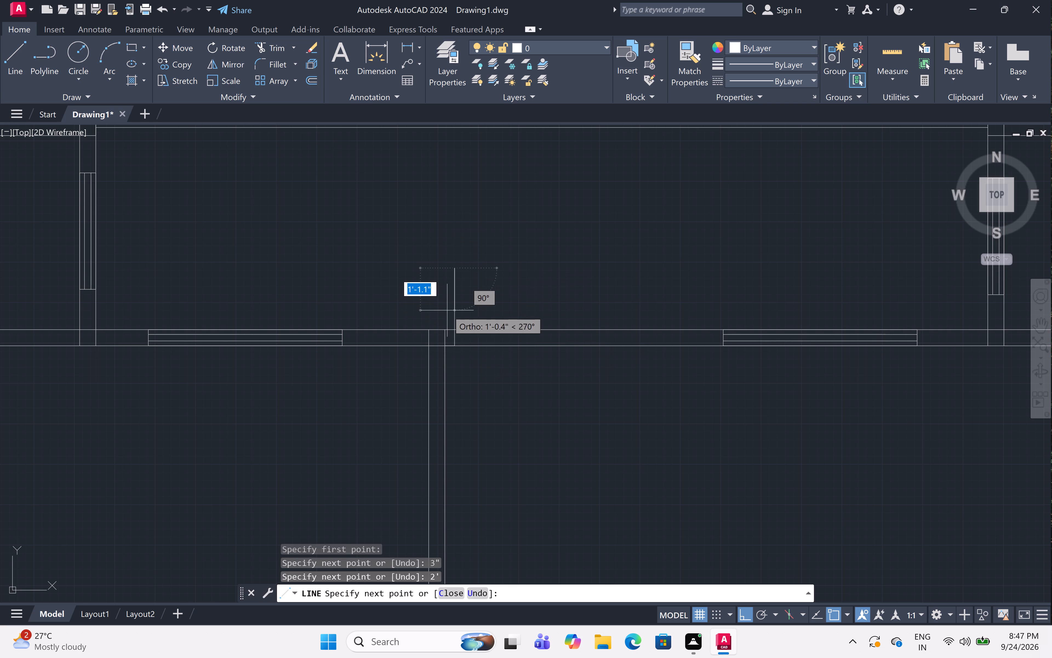
# Continue from this leaf line's base with 2' rightward along the wall's lower line and a jamb line across the wall.
pyautogui.click(453, 345)
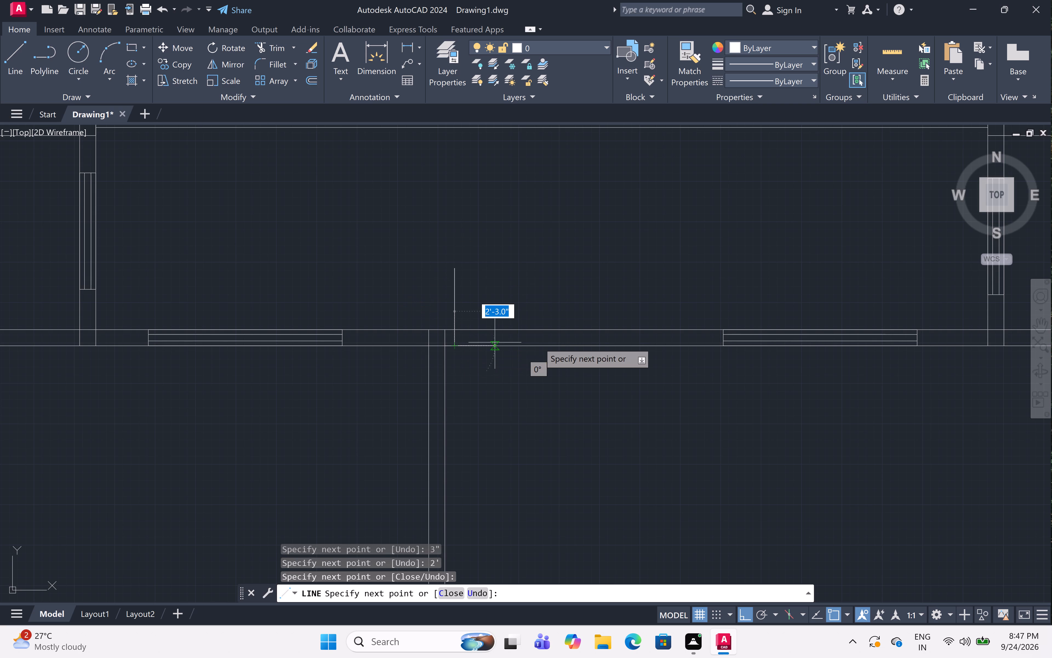
pyautogui.press('2')
pyautogui.press("'")
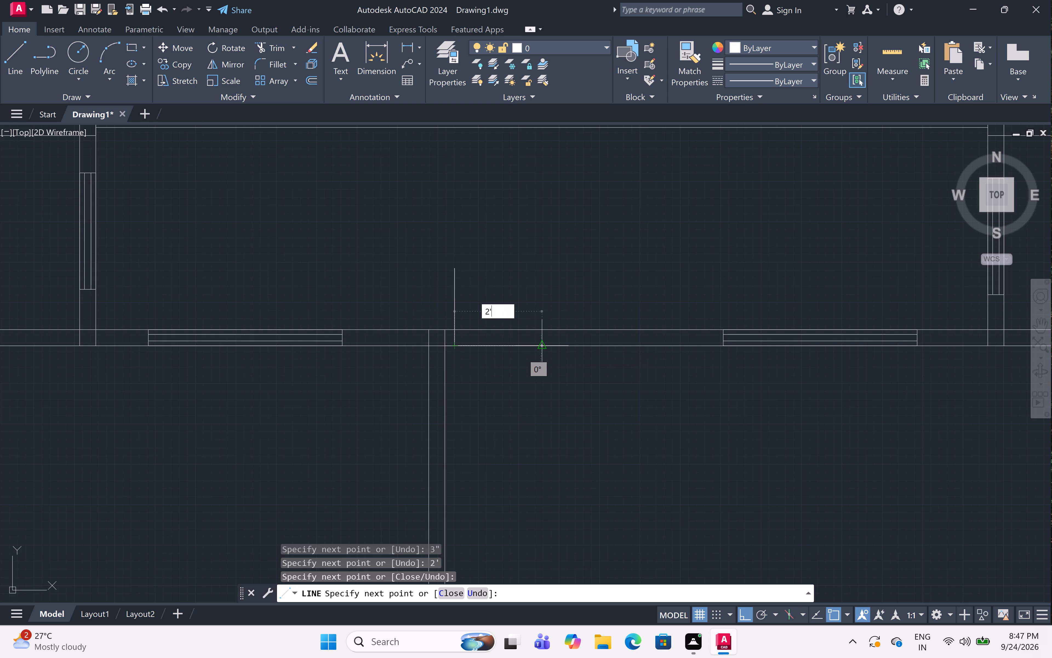
pyautogui.press('space')
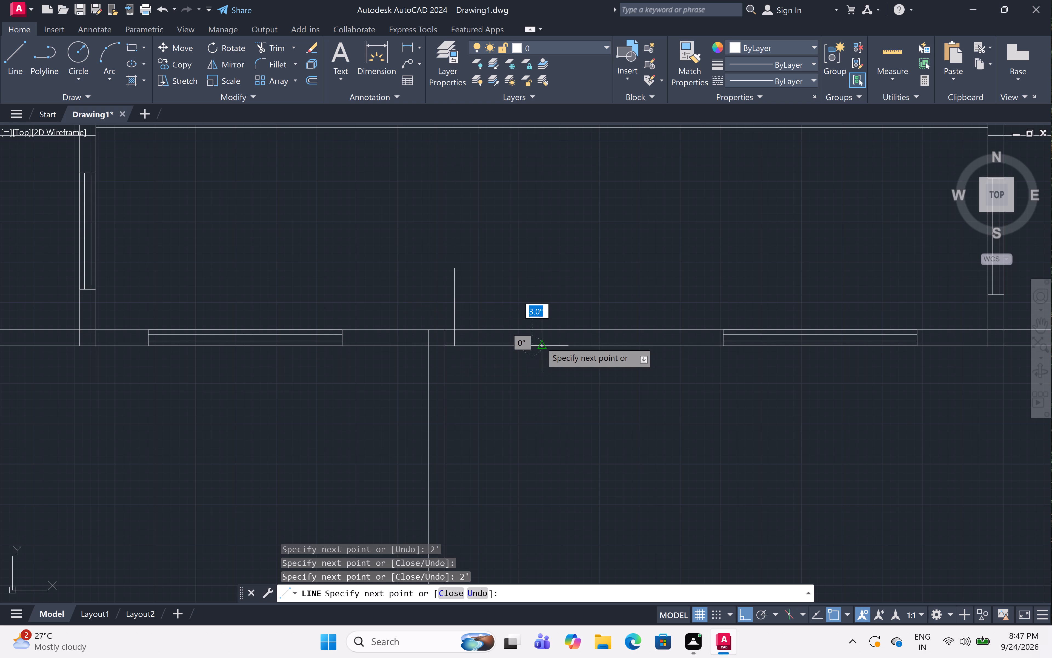
pyautogui.click(533, 329)
pyautogui.press('Escape')
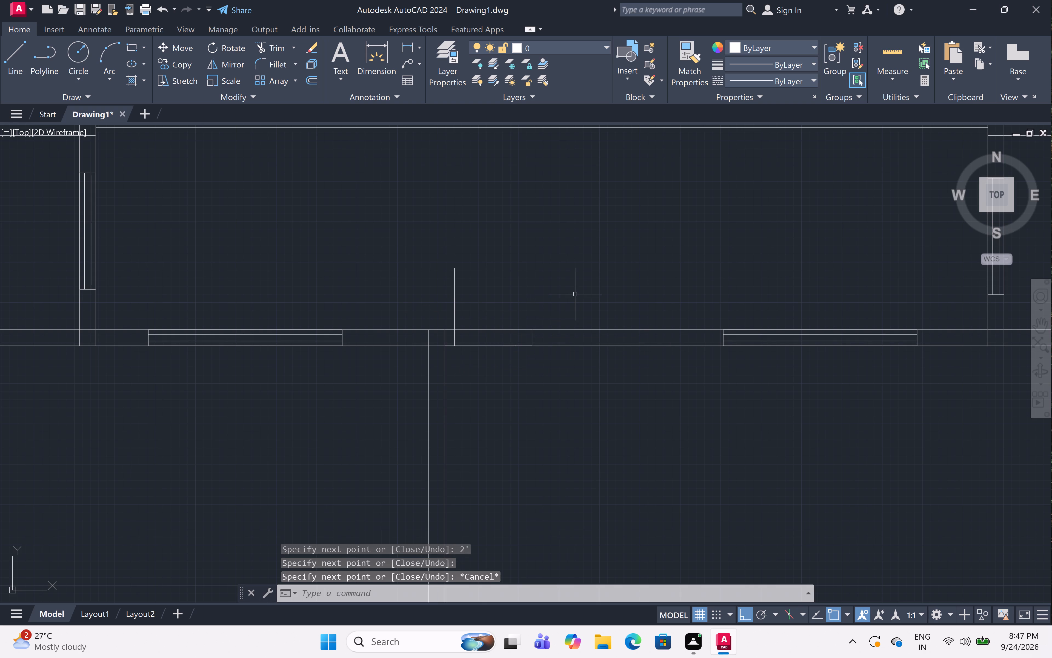
# Start the top-right room's door: 3" right along the bottom wall's lower line from its left wall's right edge, and 2' upward.
pyautogui.scroll(-1, 576, 294)
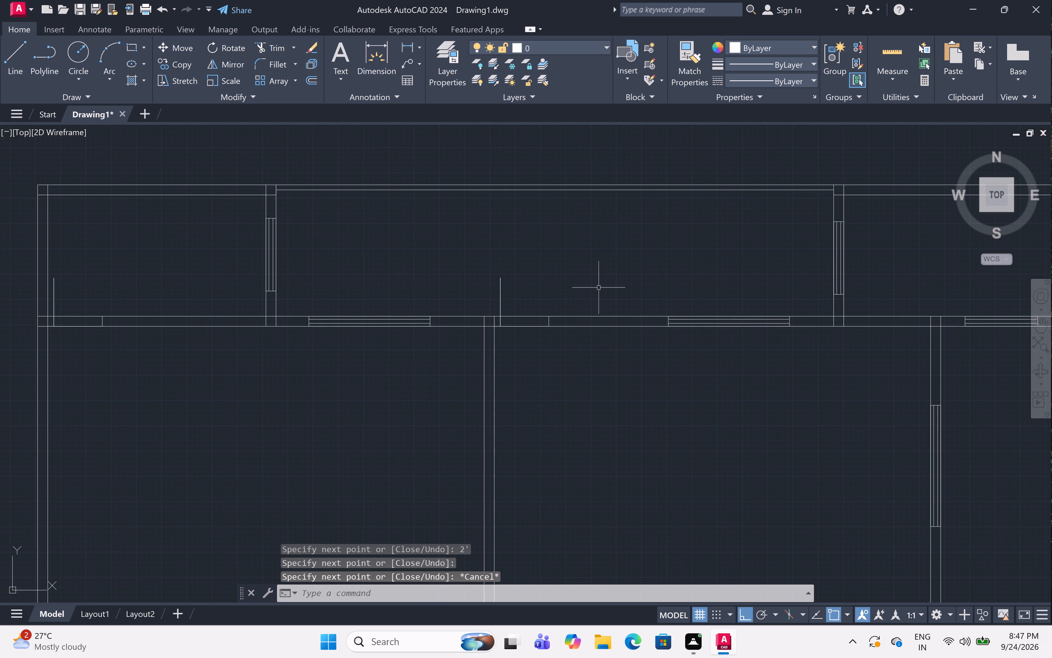
pyautogui.scroll(-1, 625, 291)
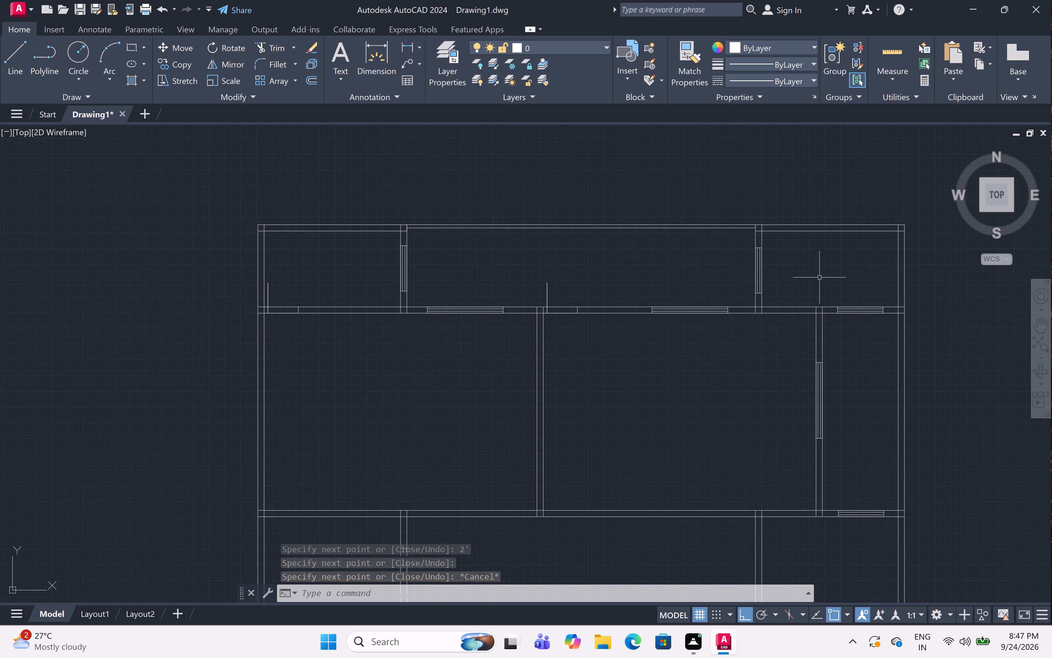
pyautogui.scroll(3, 820, 283)
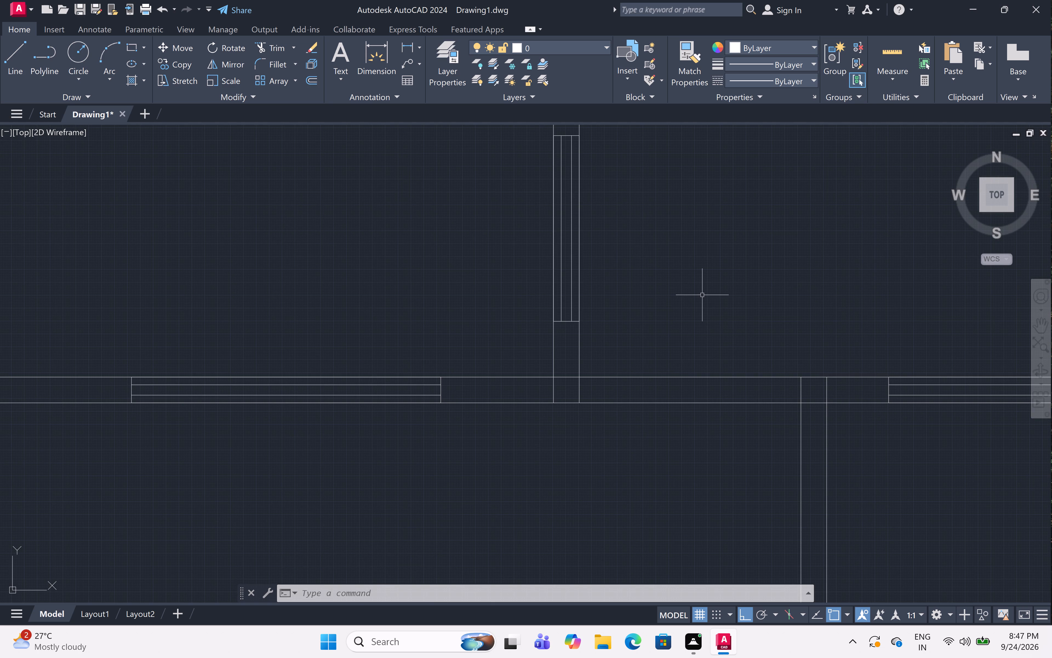
pyautogui.write('l')
pyautogui.press('space')
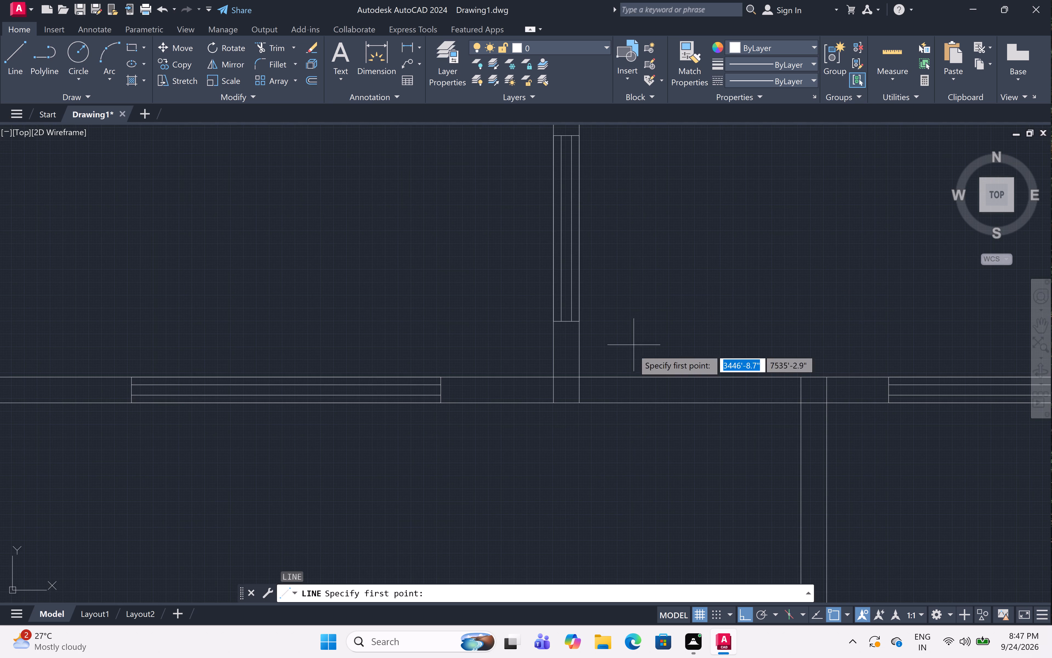
pyautogui.click(579, 403)
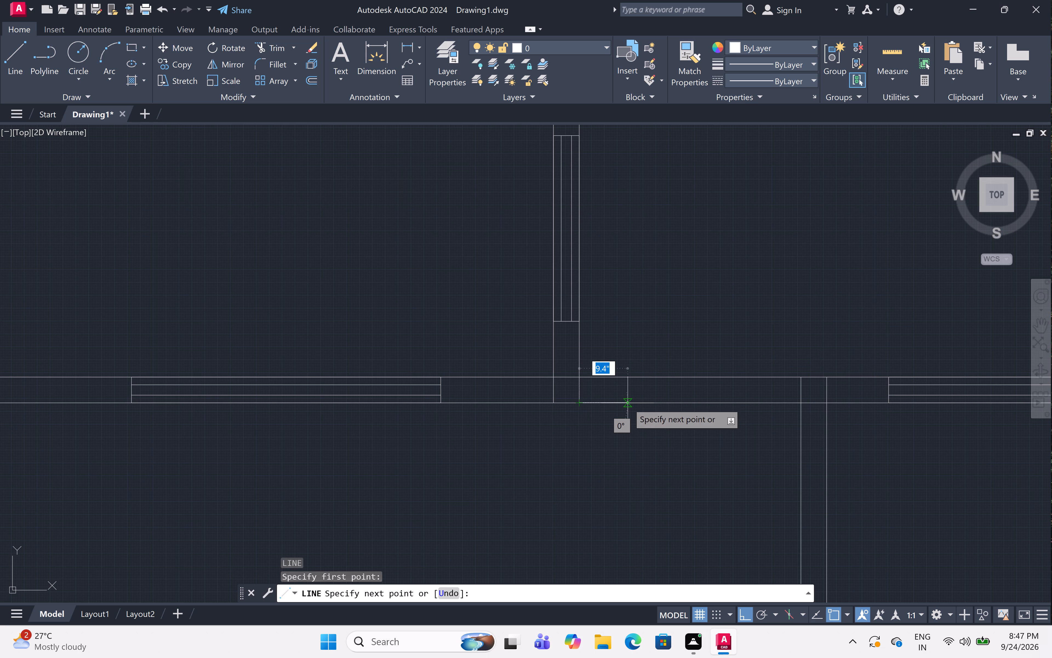
pyautogui.press('3')
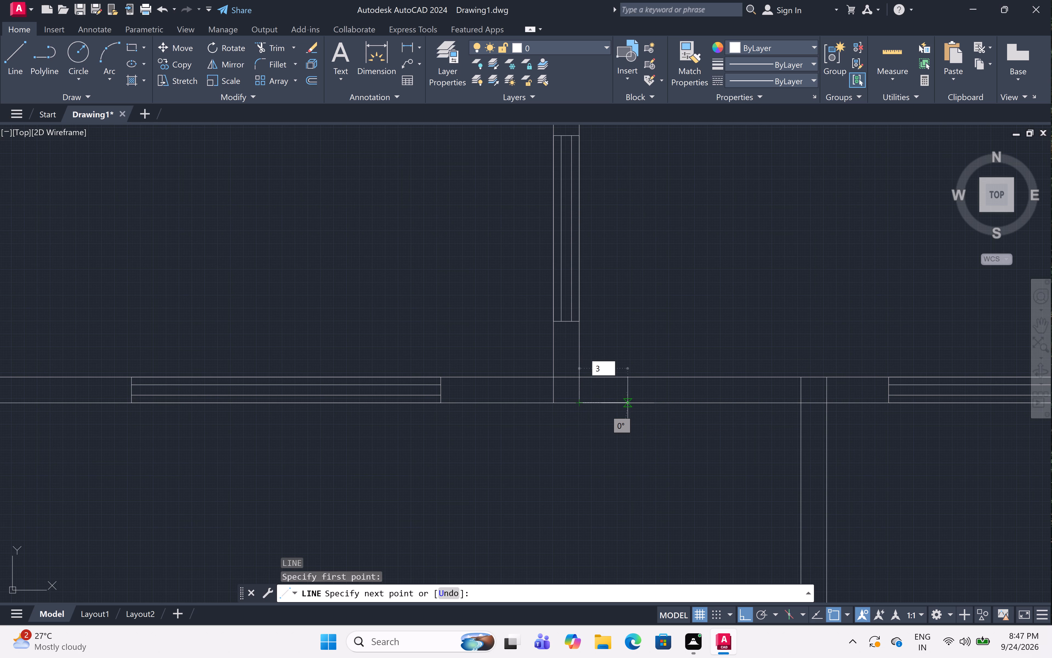
pyautogui.hotkey('shift', '"')
pyautogui.press('space')
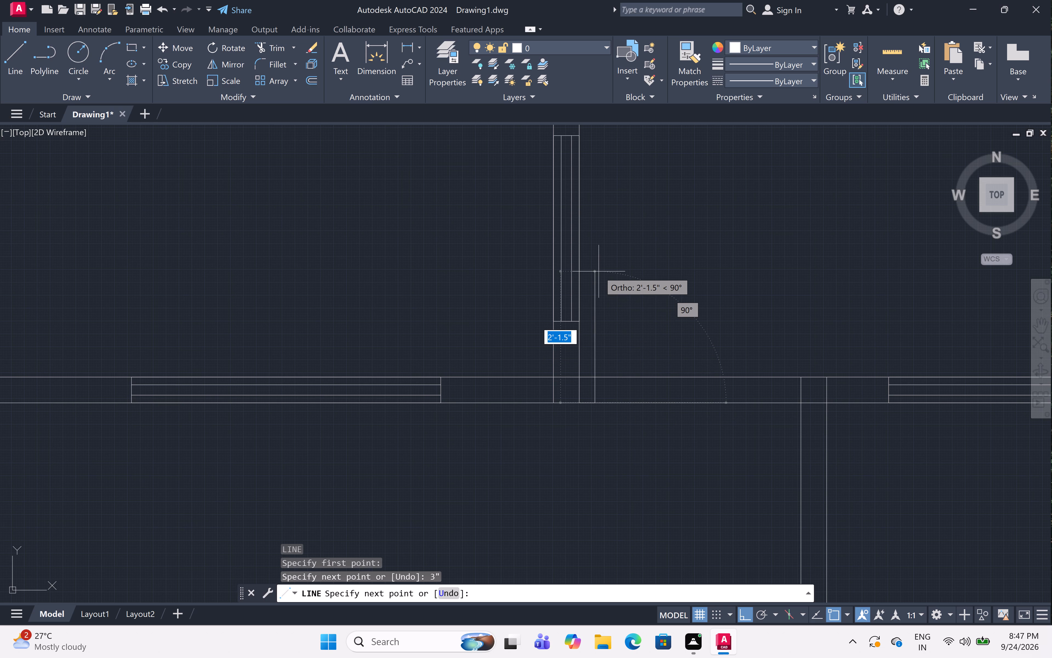
pyautogui.write("2'")
pyautogui.press('space')
# Continue from the top-right room's leaf line base with 2' rightward along the wall's lower line and a jamb line across the wall.
pyautogui.scroll(1, 599, 271)
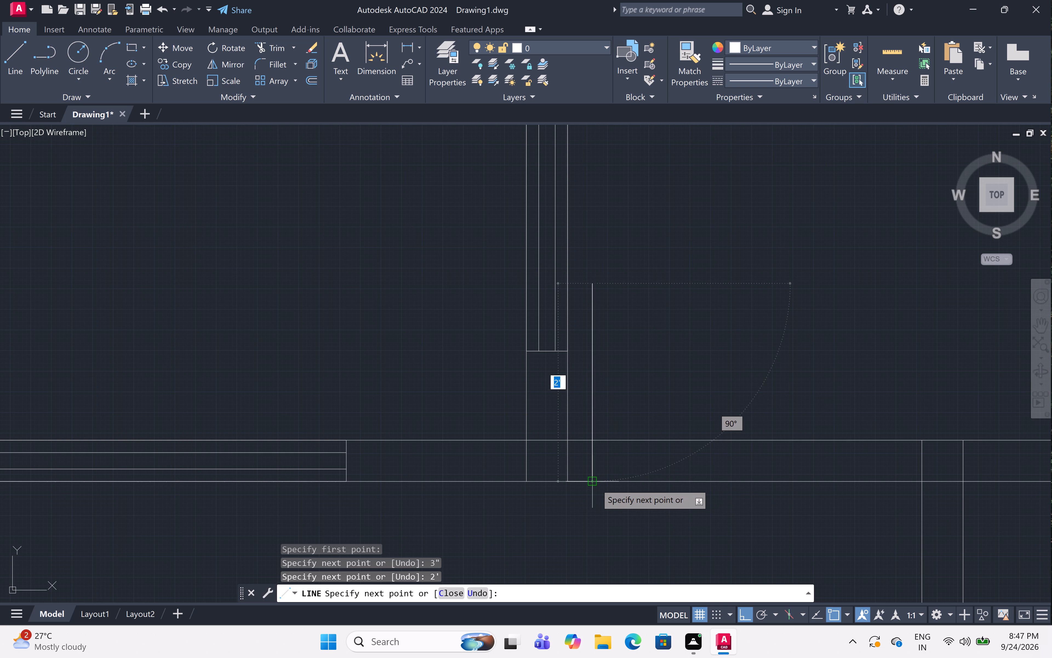
pyautogui.moveTo(595, 484); pyautogui.dragTo(598, 484)
pyautogui.write("2'")
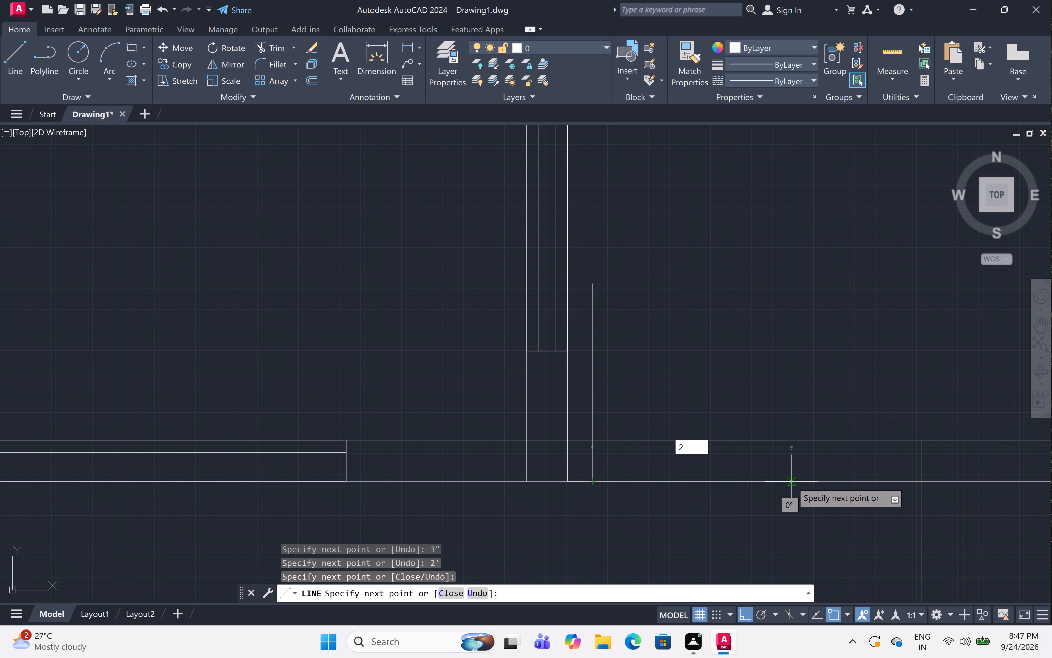
pyautogui.press('space')
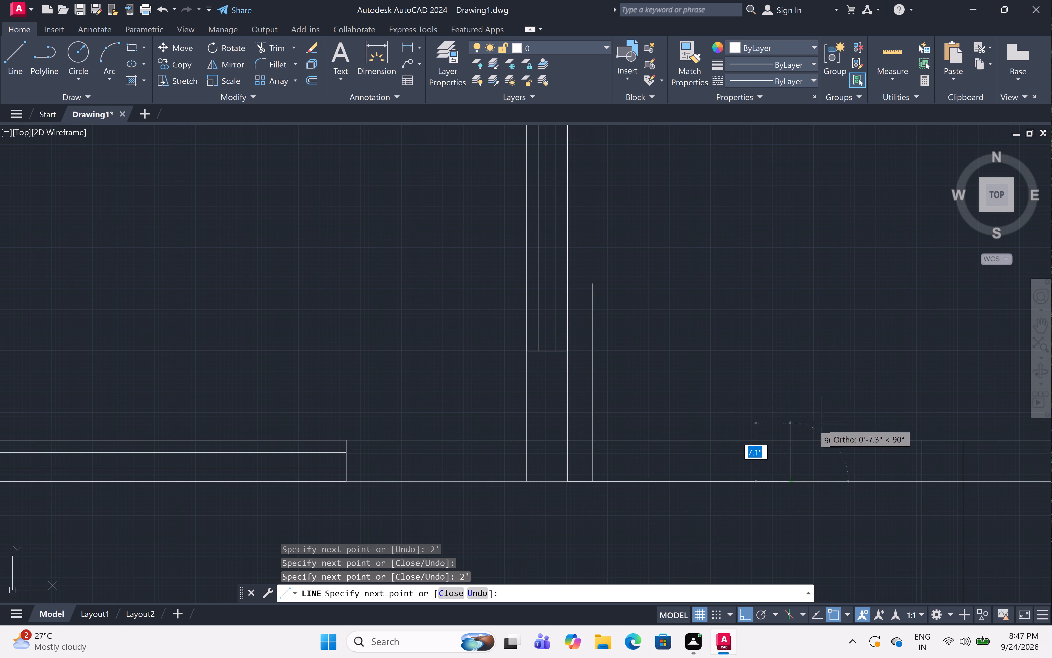
pyautogui.click(789, 440)
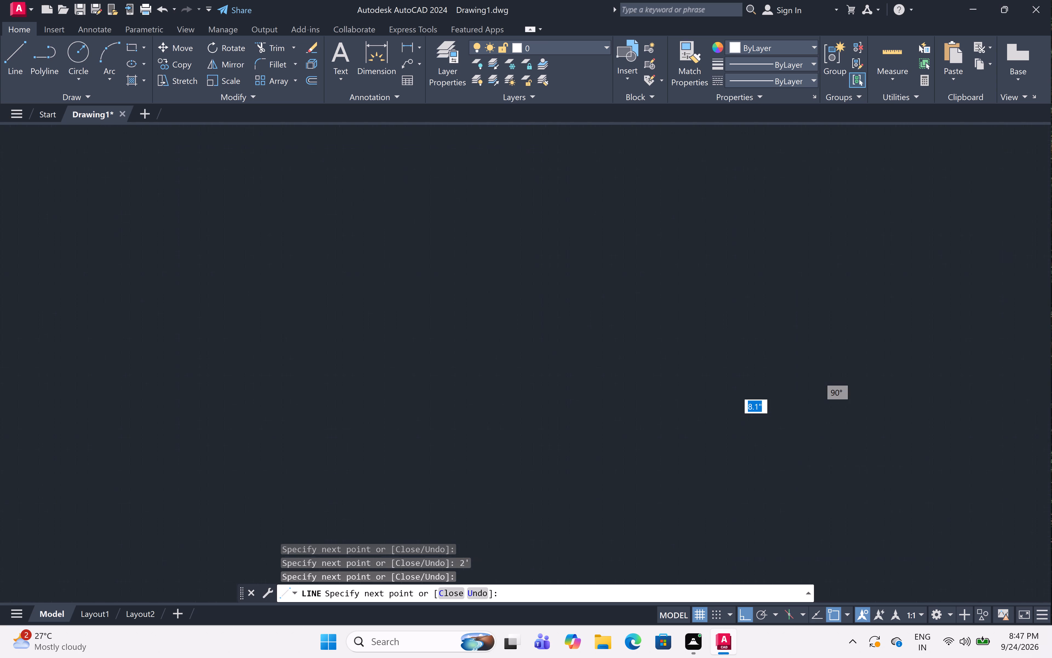
pyautogui.press('Escape')
# Start the second-row left room's door: 3" left along the bottom wall's lower line from the dividing wall's left edge, and 3' upward.
pyautogui.scroll(-3, 830, 374)
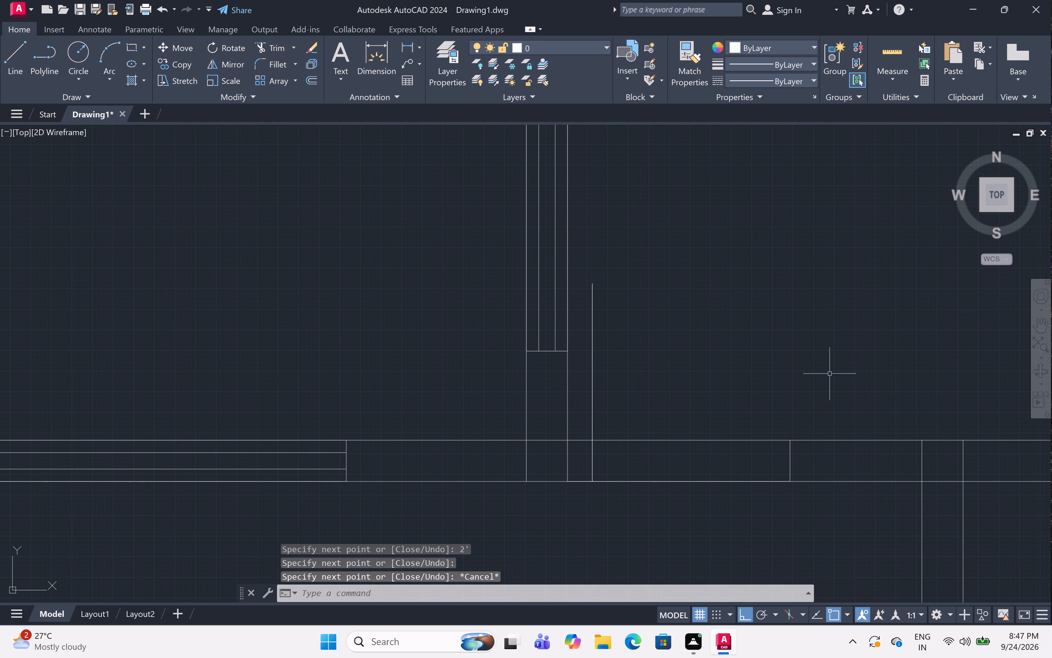
pyautogui.scroll(-3, 830, 374)
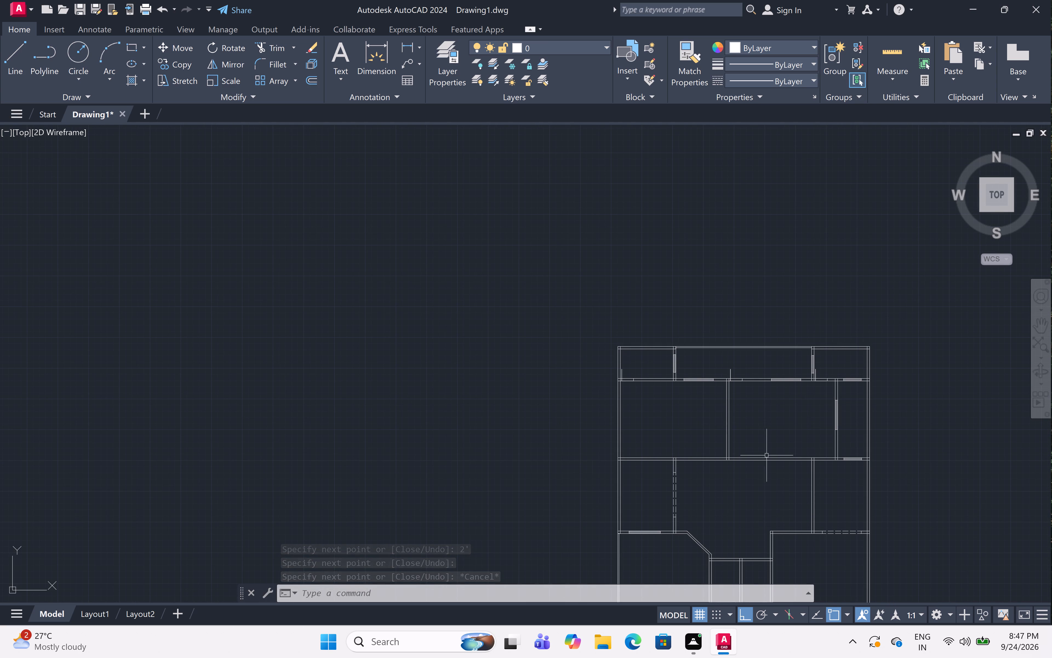
pyautogui.scroll(4, 724, 454)
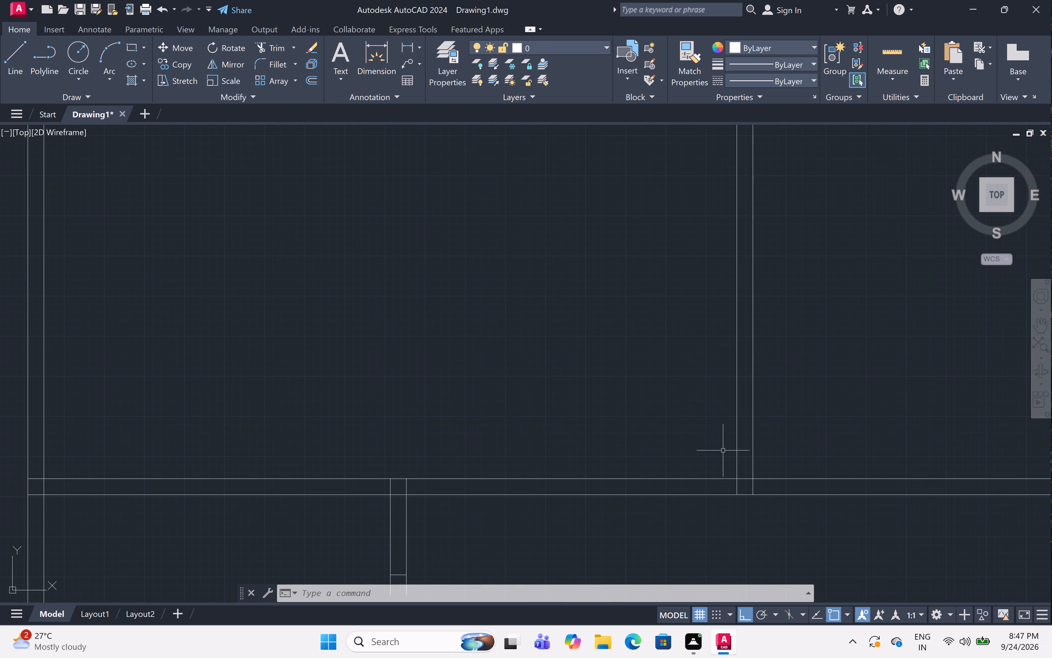
pyautogui.write('l')
pyautogui.press('space')
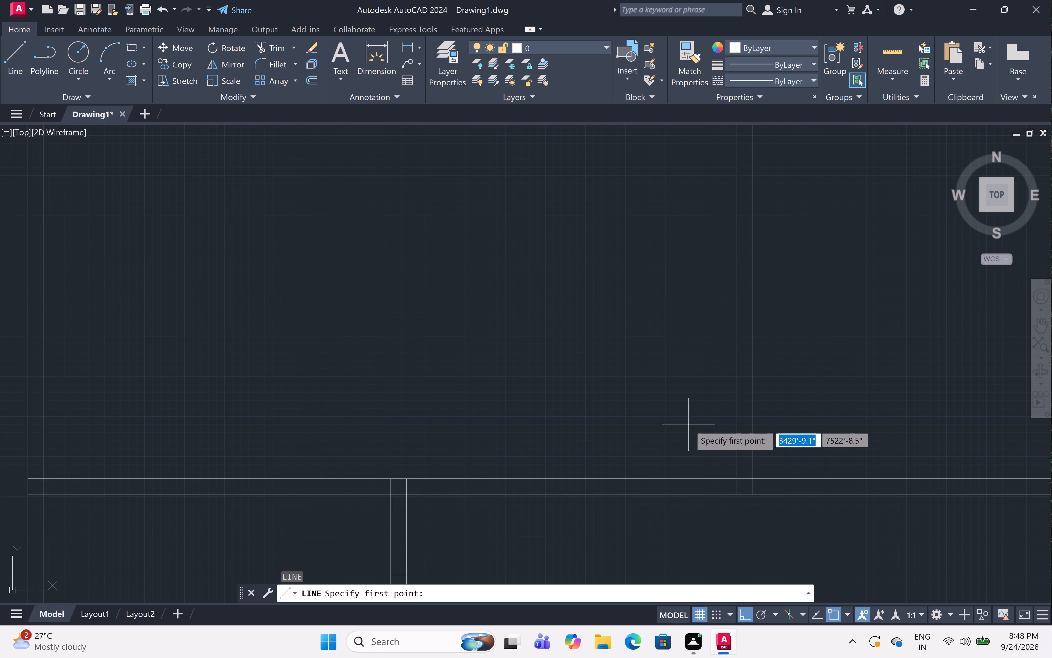
pyautogui.doubleClick(733, 495)
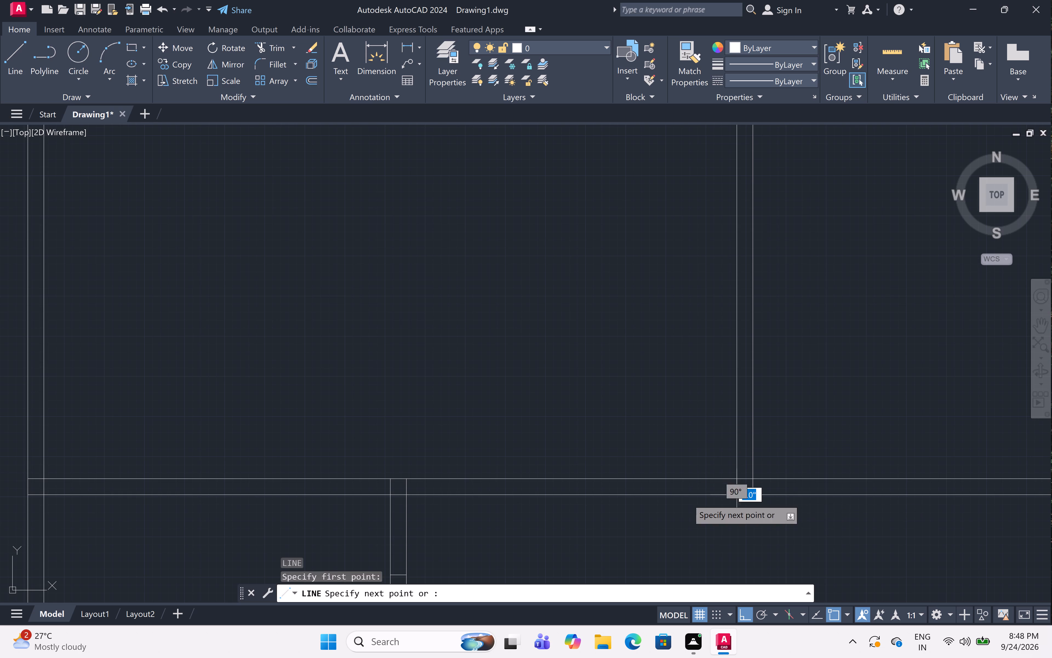
pyautogui.press('3')
pyautogui.hotkey('shift', '"')
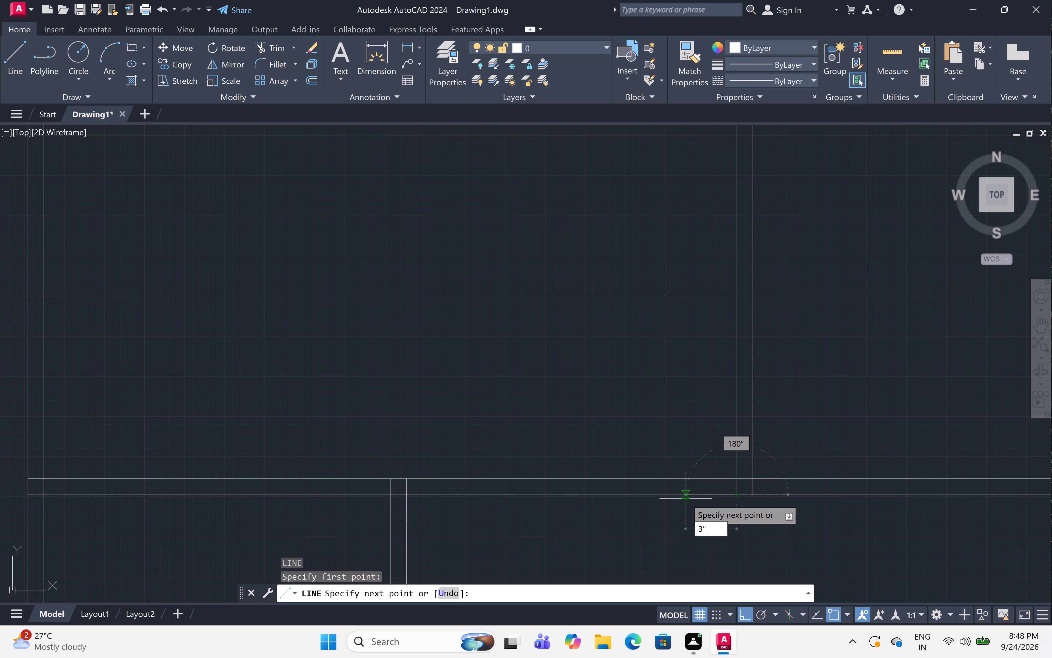
pyautogui.press('space')
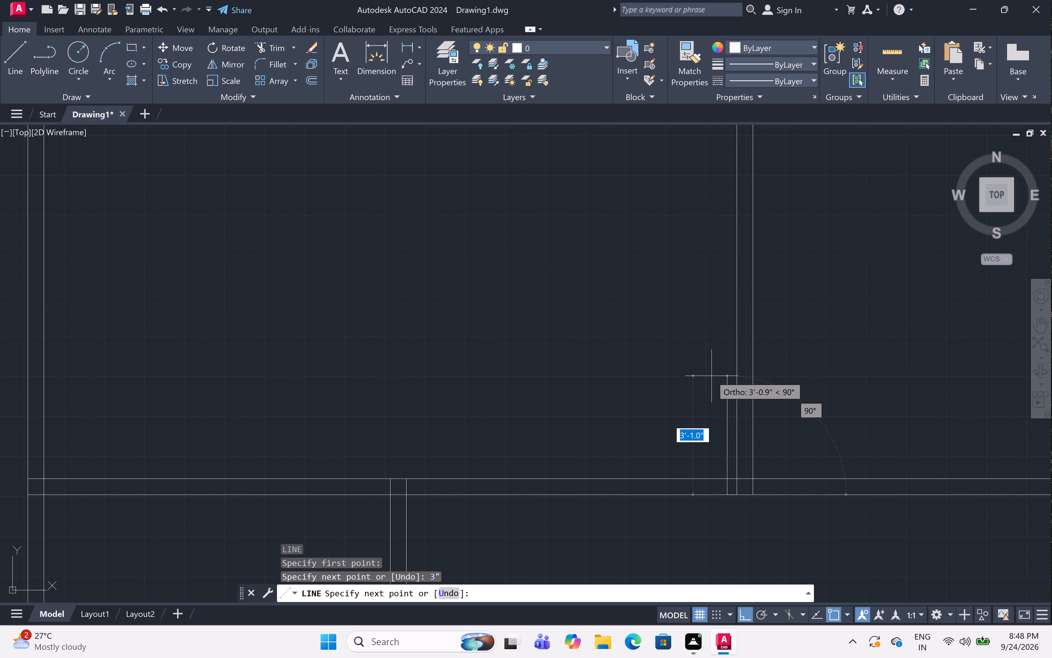
pyautogui.write("3'")
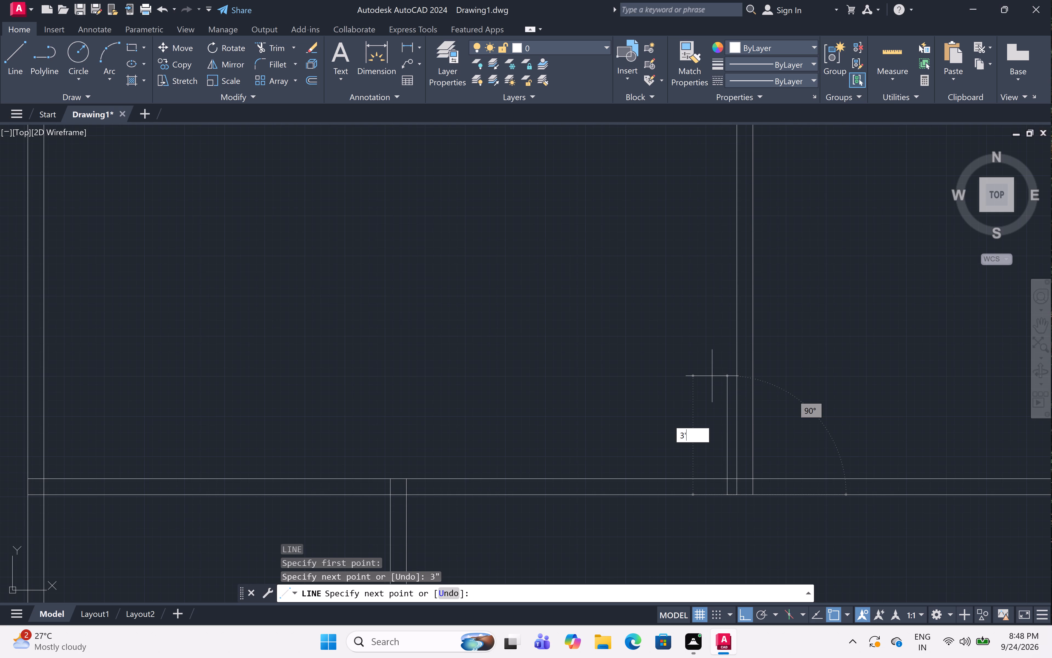
pyautogui.press('space')
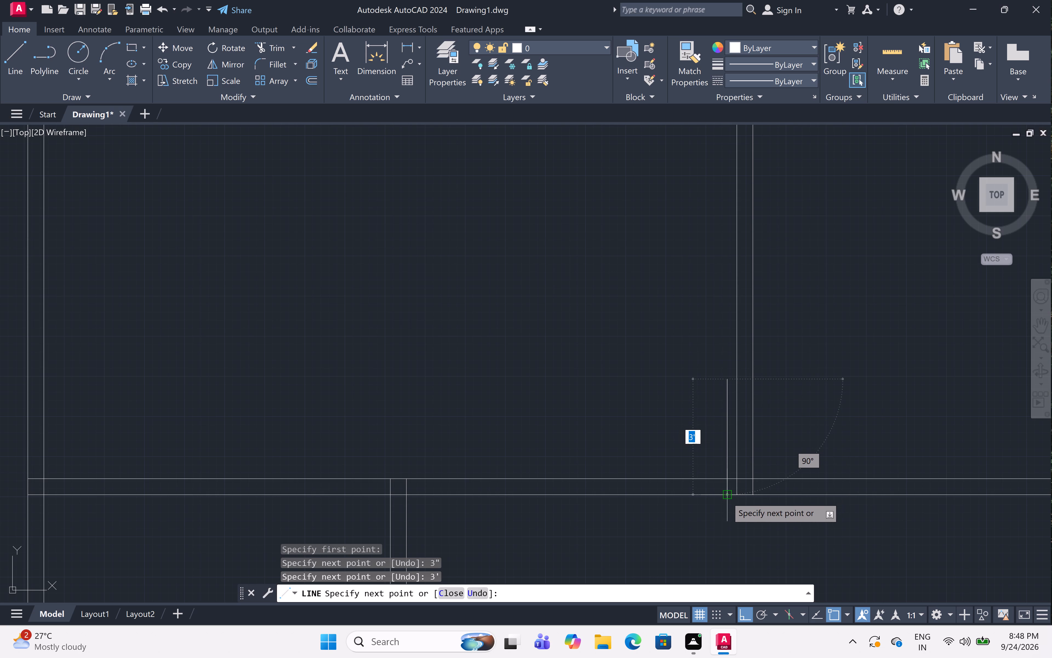
# Continue from this leaf line's base with 3' leftward along the wall's lower line and a jamb line across the wall.
pyautogui.doubleClick(726, 497)
pyautogui.write("3'")
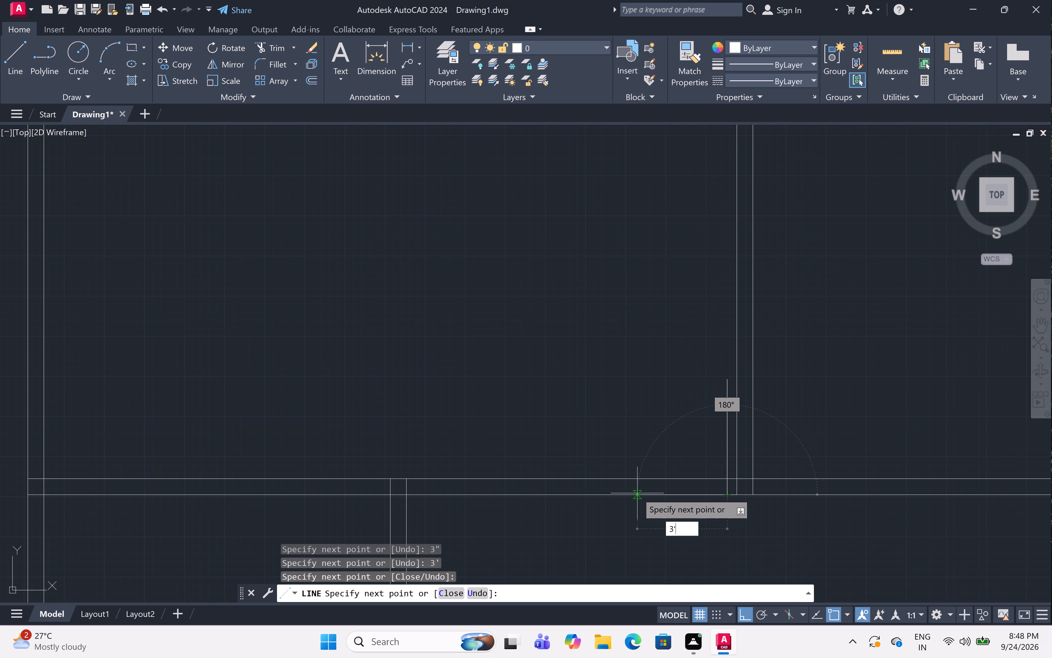
pyautogui.press('space')
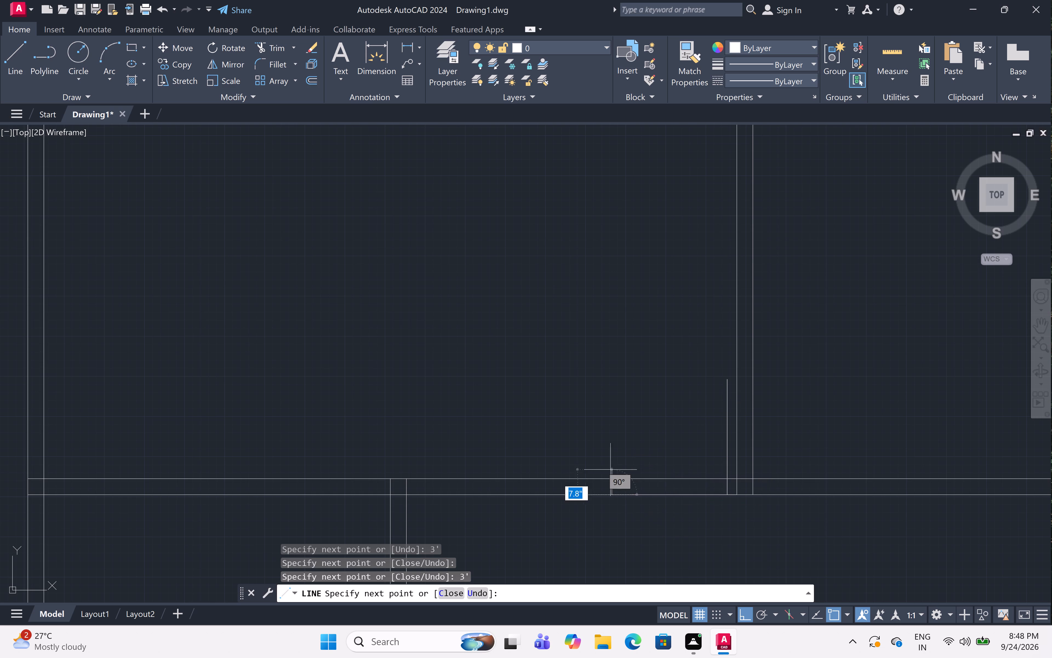
pyautogui.moveTo(611, 481); pyautogui.dragTo(614, 477)
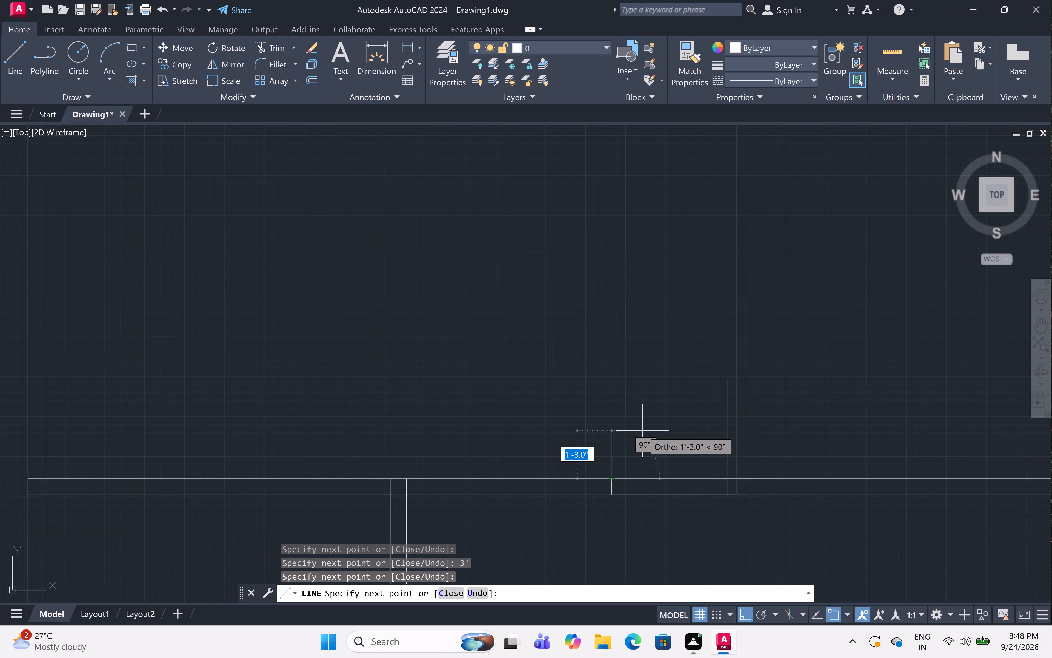
pyautogui.press('space')
# Start the adjacent right-hand room's door: 3" right along the bottom wall's lower line from the dividing wall's right edge, and 3' upward.
pyautogui.scroll(-2, 644, 429)
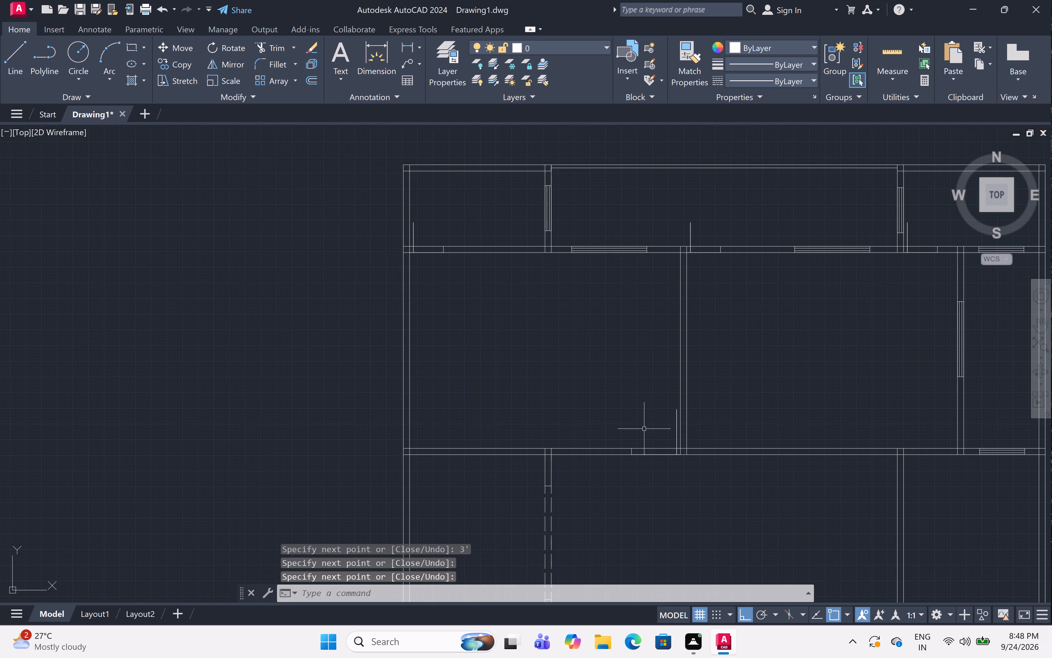
pyautogui.scroll(3, 726, 434)
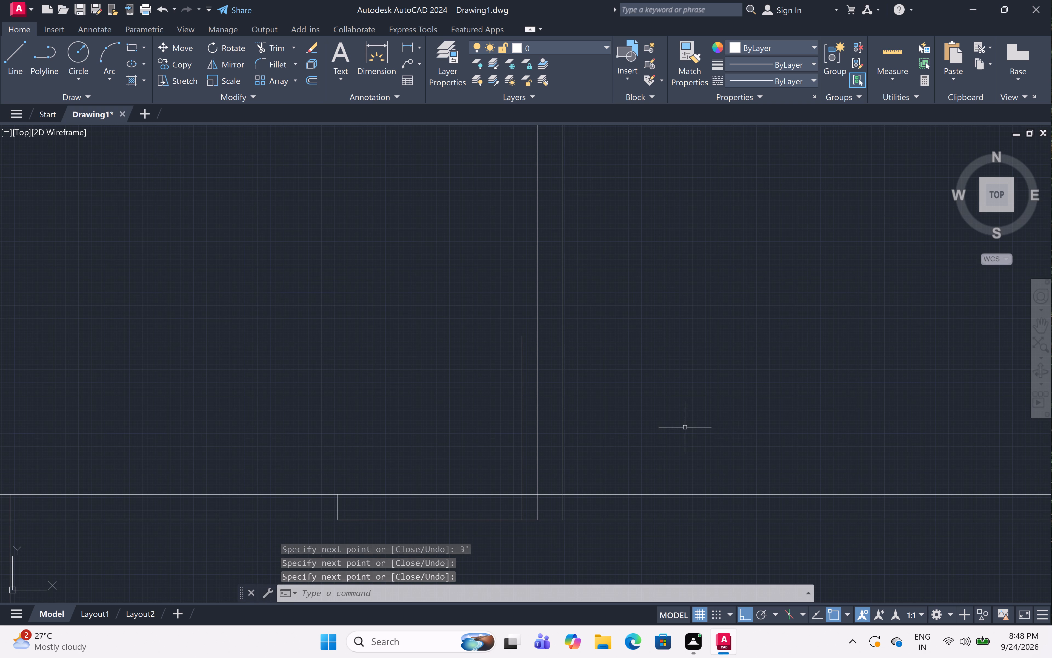
pyautogui.write('l')
pyautogui.press('space')
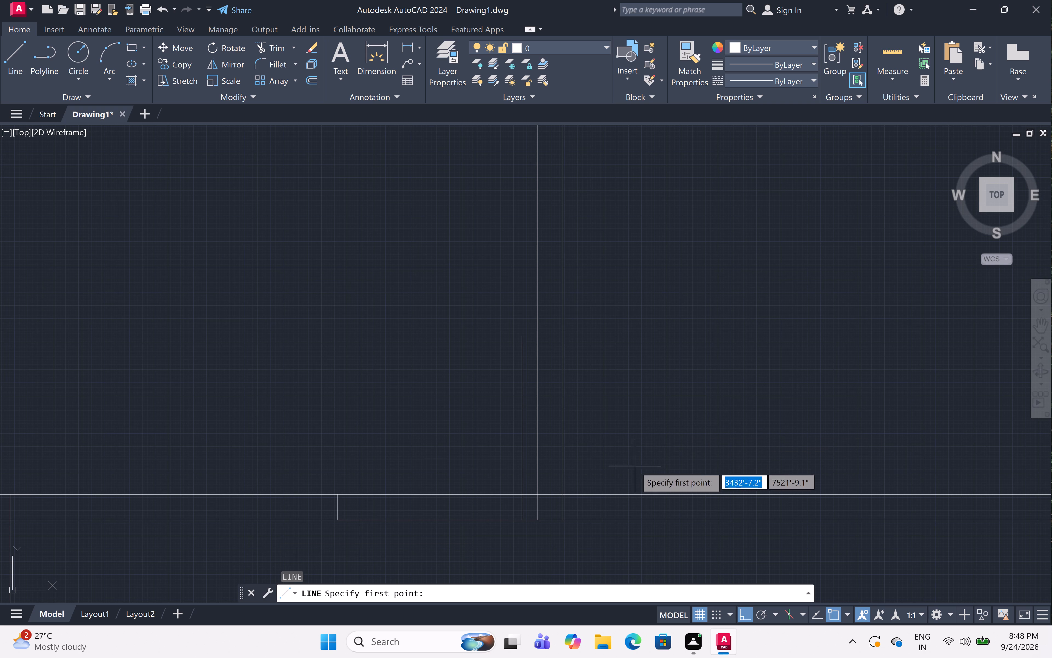
pyautogui.click(561, 522)
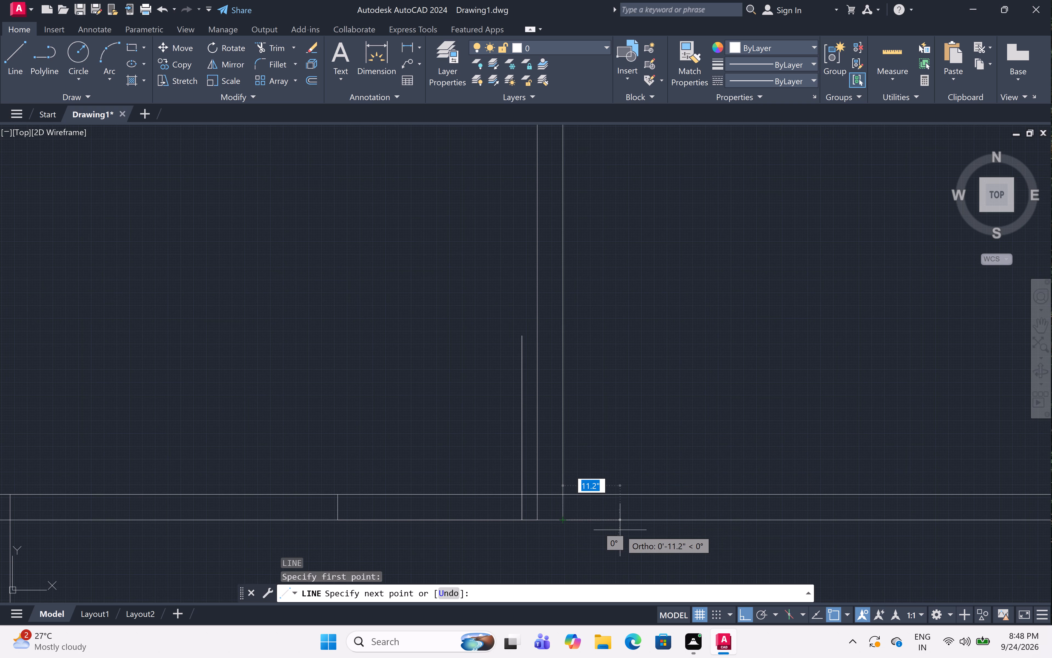
pyautogui.press('3')
pyautogui.hotkey('shift', '"')
pyautogui.press('space')
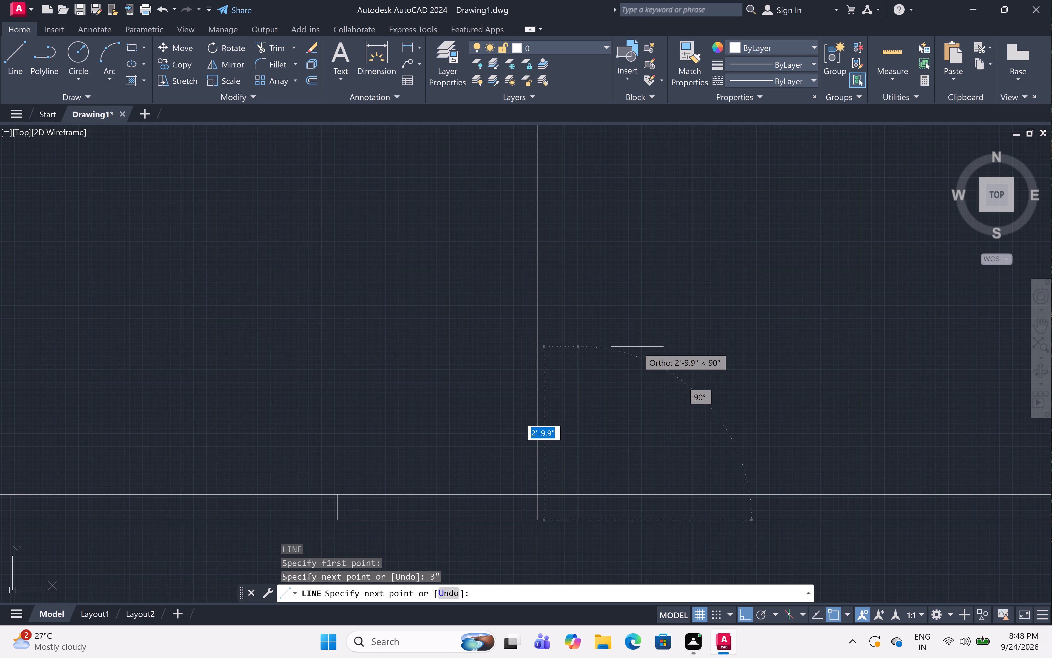
pyautogui.press('3')
pyautogui.write("'")
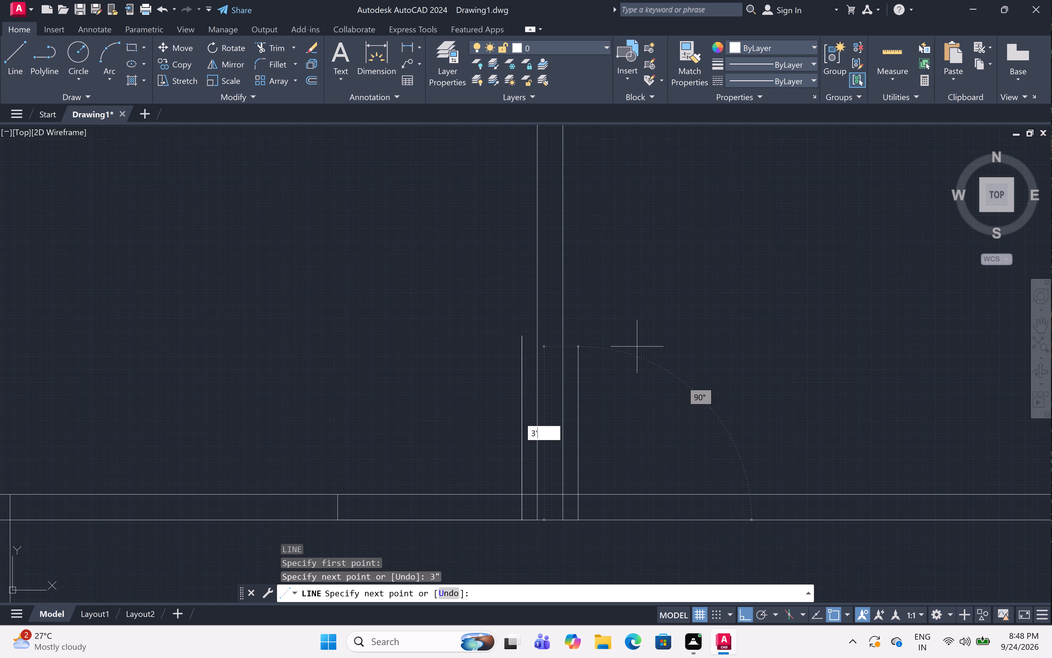
pyautogui.press('space')
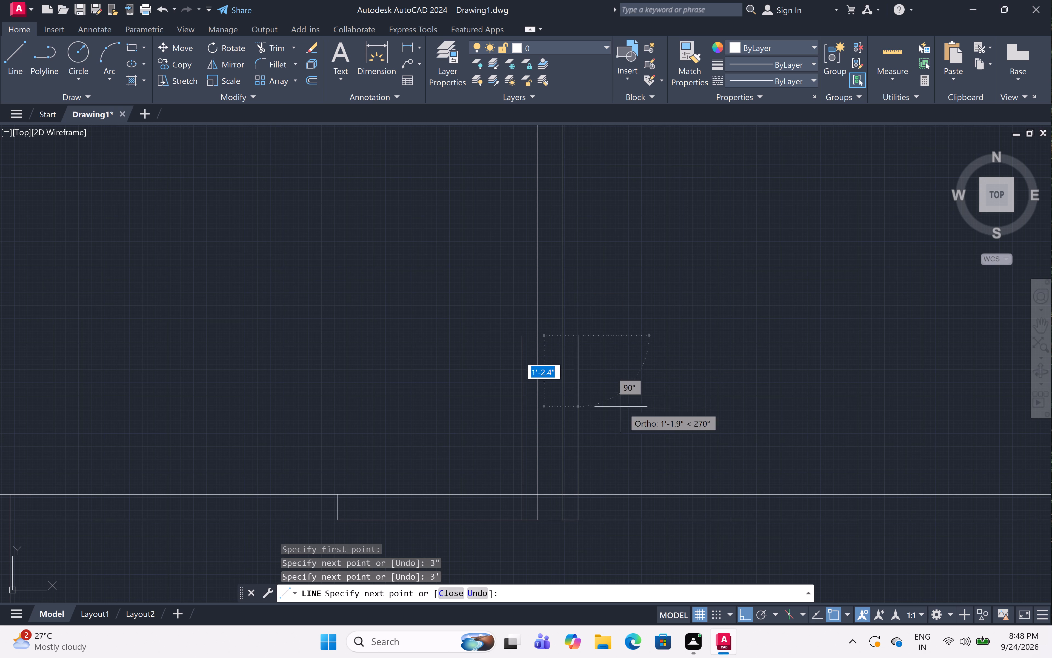
# Continue from this leaf line's base with 3' rightward along the wall's lower line and a jamb line across the wall.
pyautogui.moveTo(576, 519); pyautogui.dragTo(585, 520)
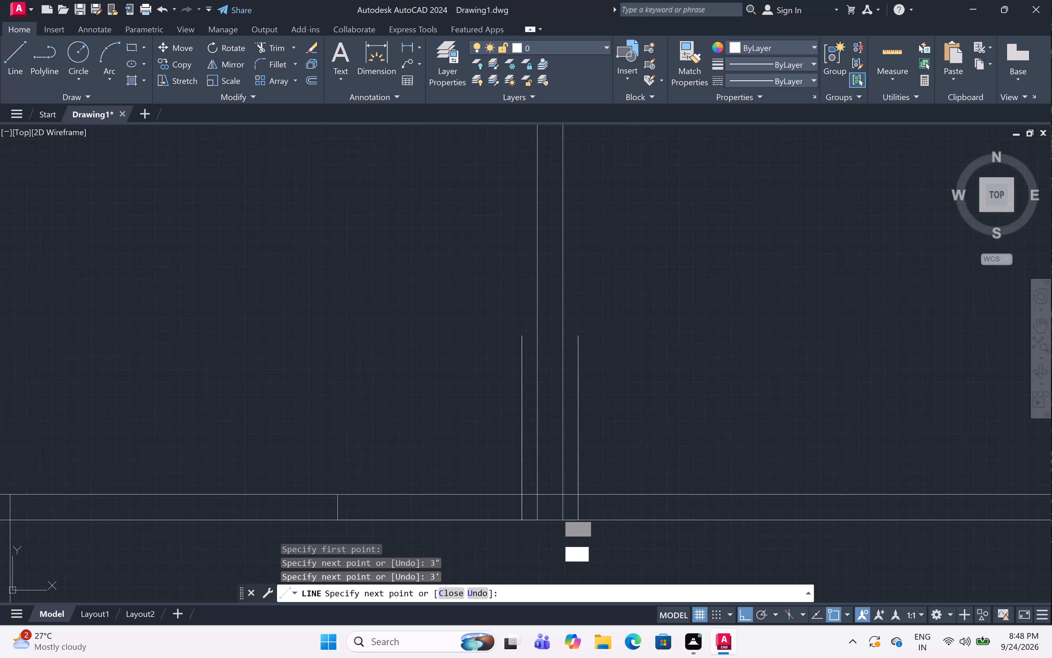
pyautogui.write("3'")
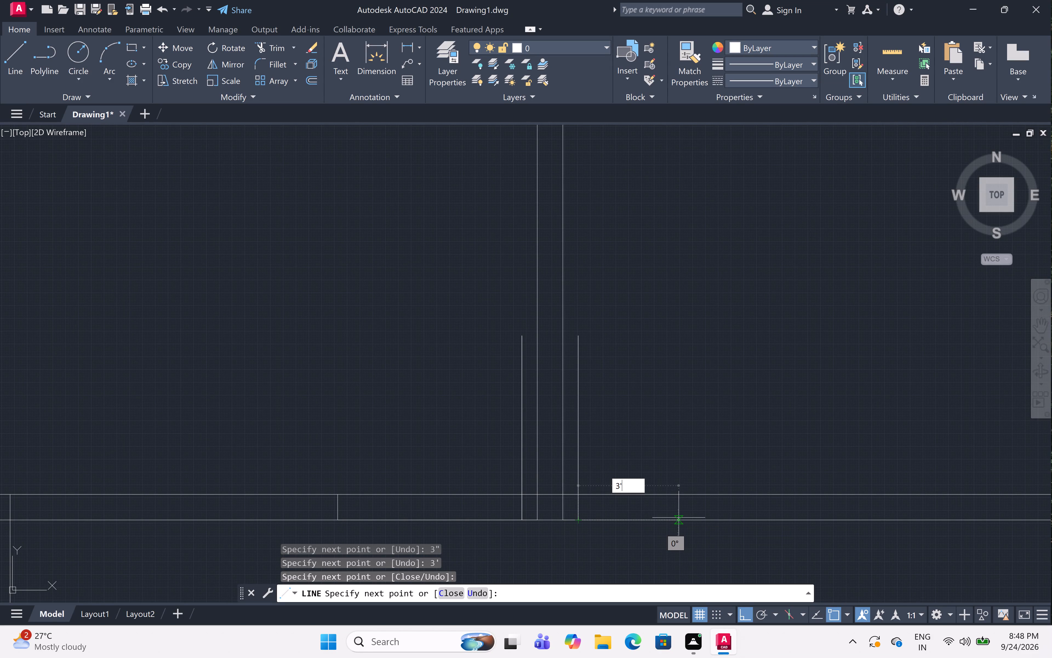
pyautogui.press('space')
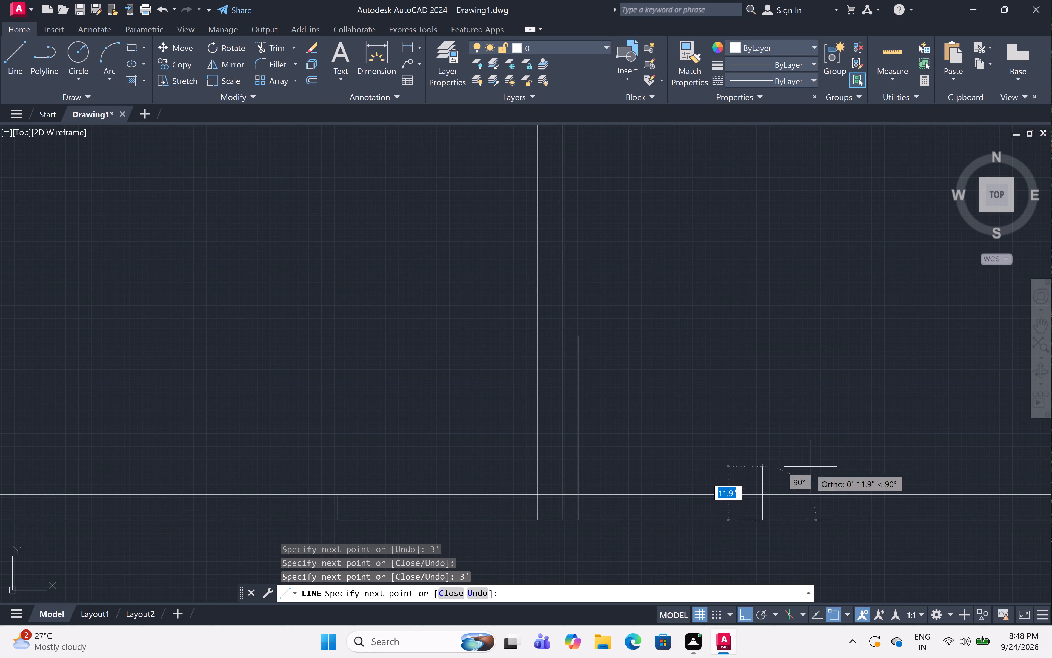
pyautogui.moveTo(765, 493); pyautogui.dragTo(766, 488)
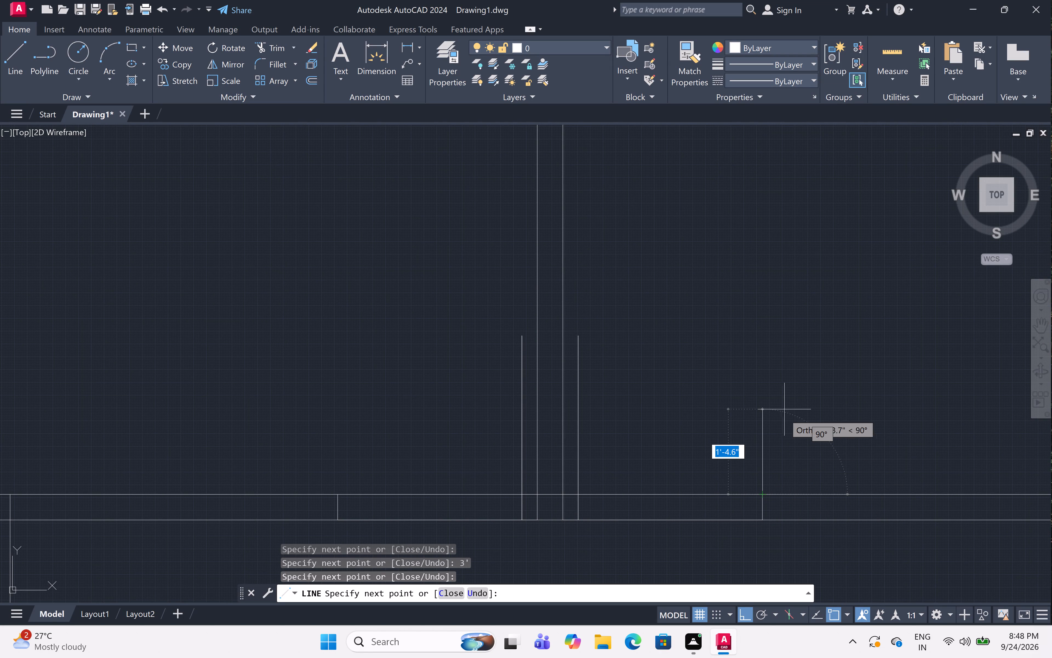
pyautogui.press('space')
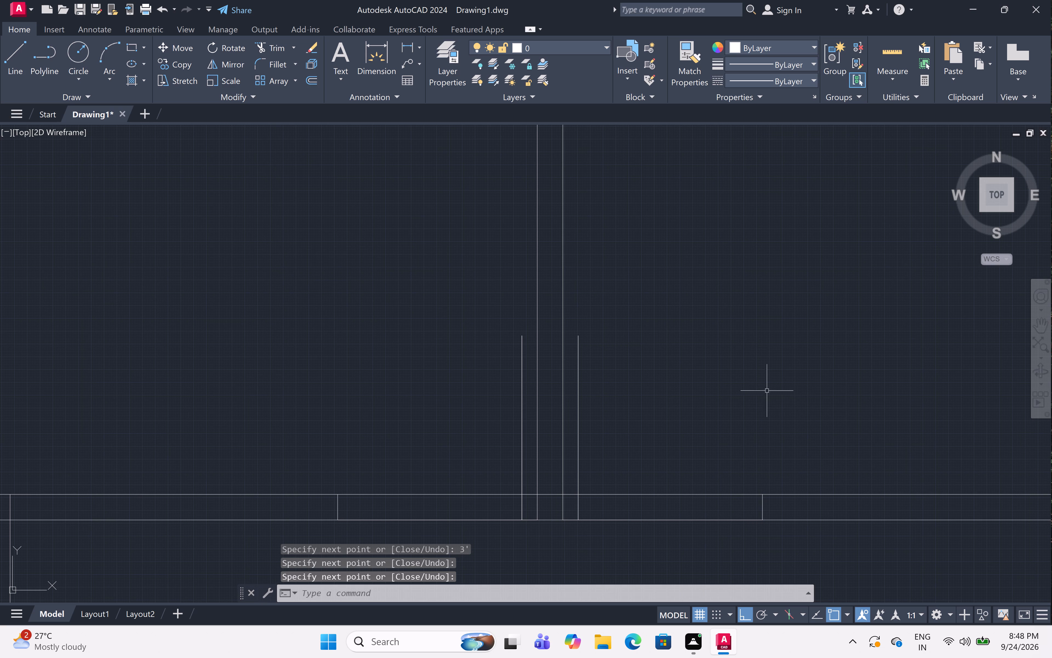
# Start the third-row right room's door: 3" up the dividing wall's left line from the bottom wall's upper line, and 3' rightward.
pyautogui.scroll(-4, 799, 385)
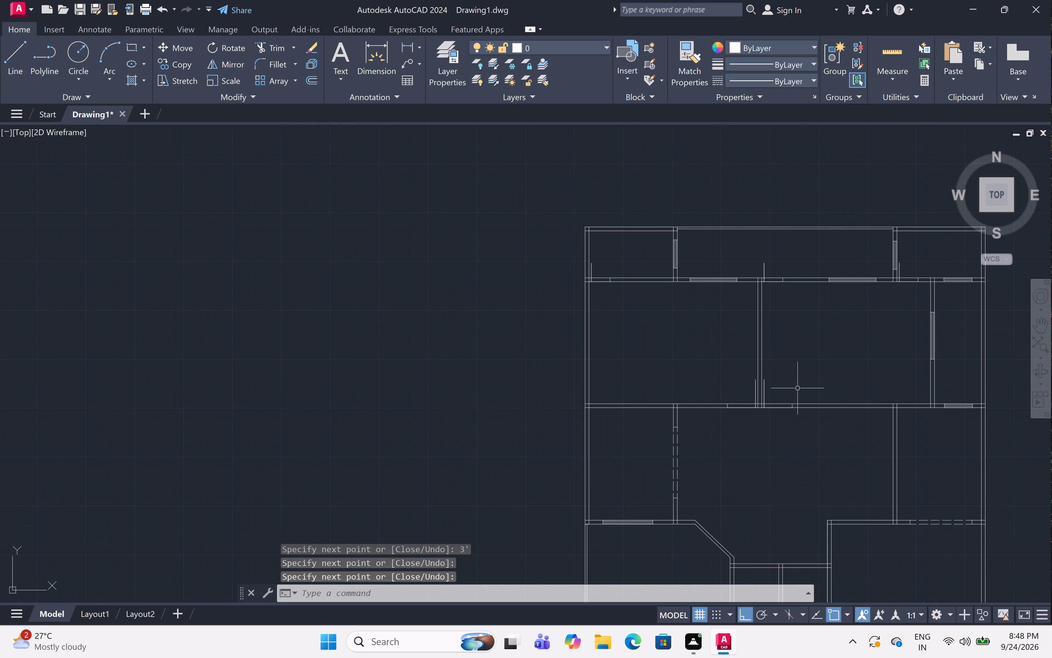
pyautogui.moveTo(819, 385); pyautogui.dragTo(768, 386, button='middle')
pyautogui.scroll(-1, 795, 390)
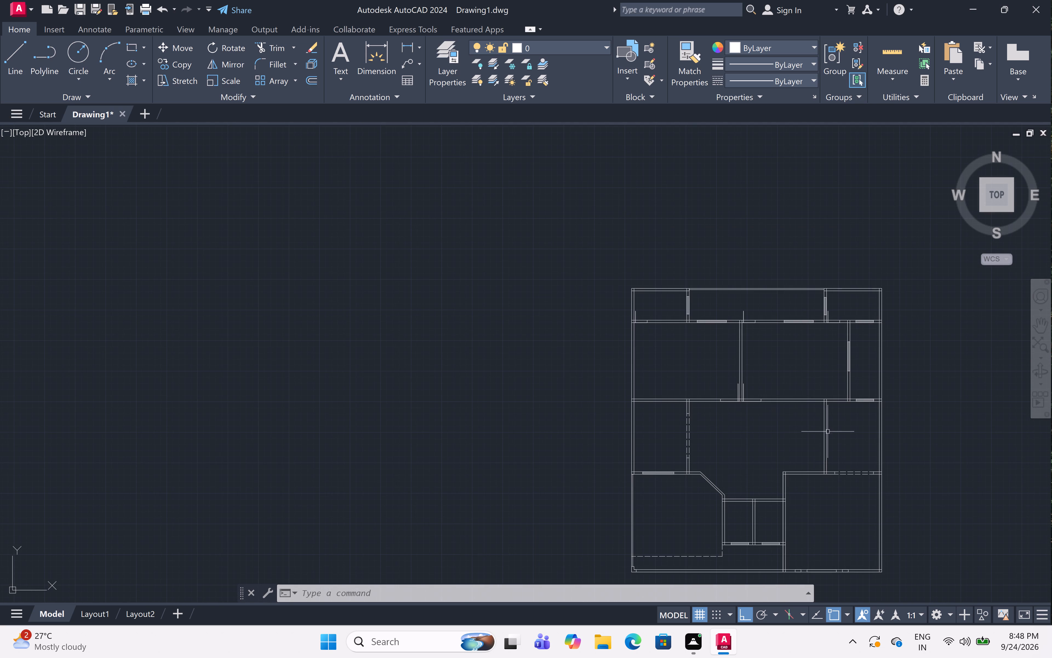
pyautogui.scroll(3, 846, 463)
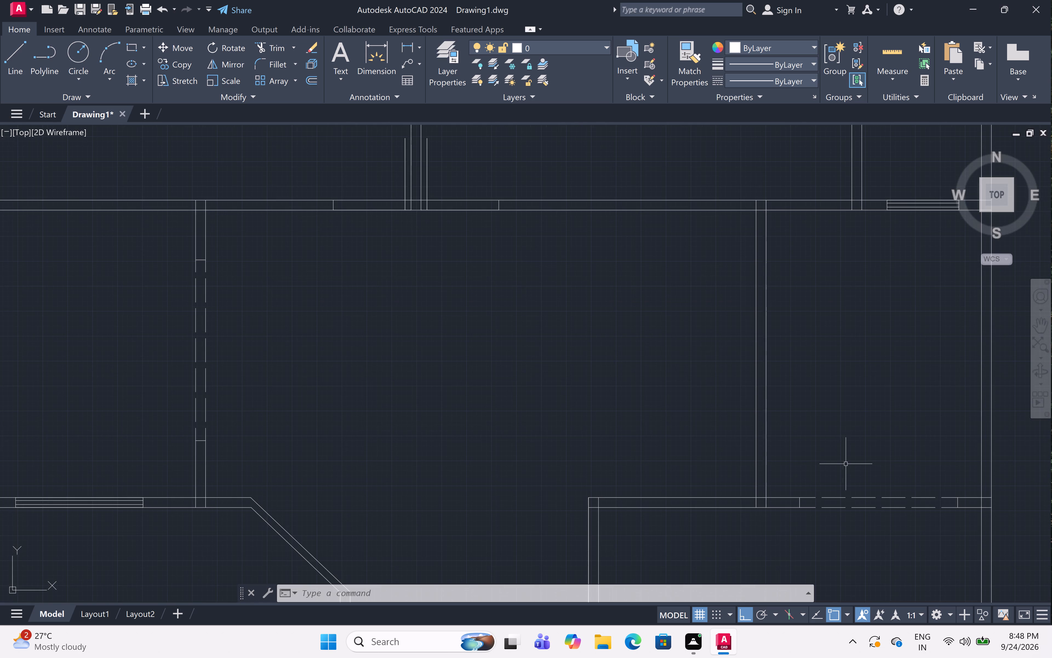
pyautogui.scroll(1, 788, 464)
pyautogui.write('l')
pyautogui.press('space')
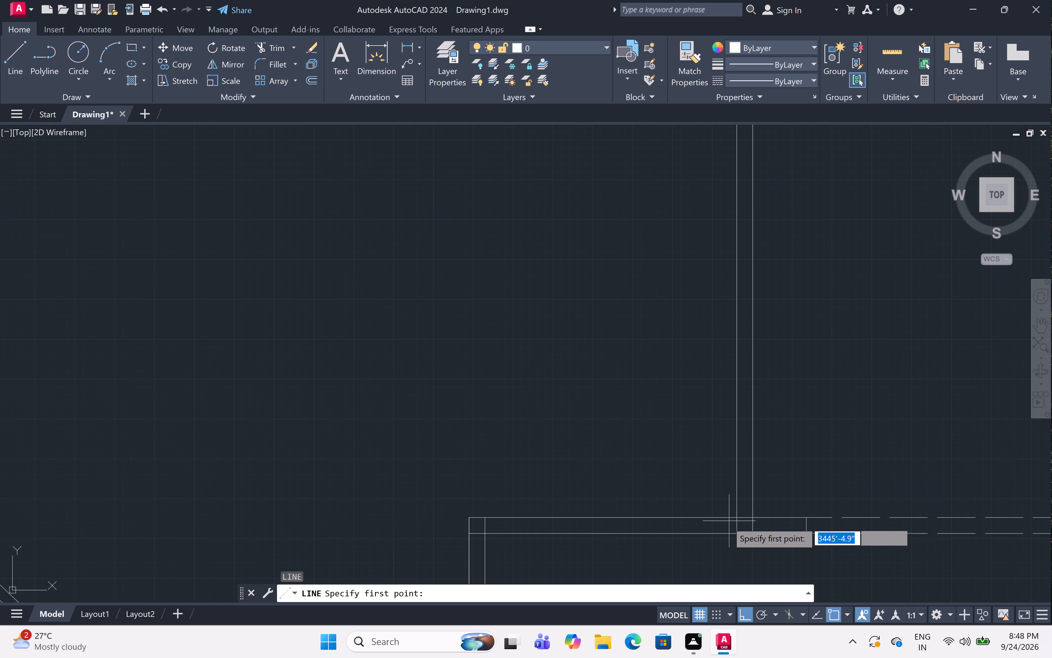
pyautogui.click(735, 517)
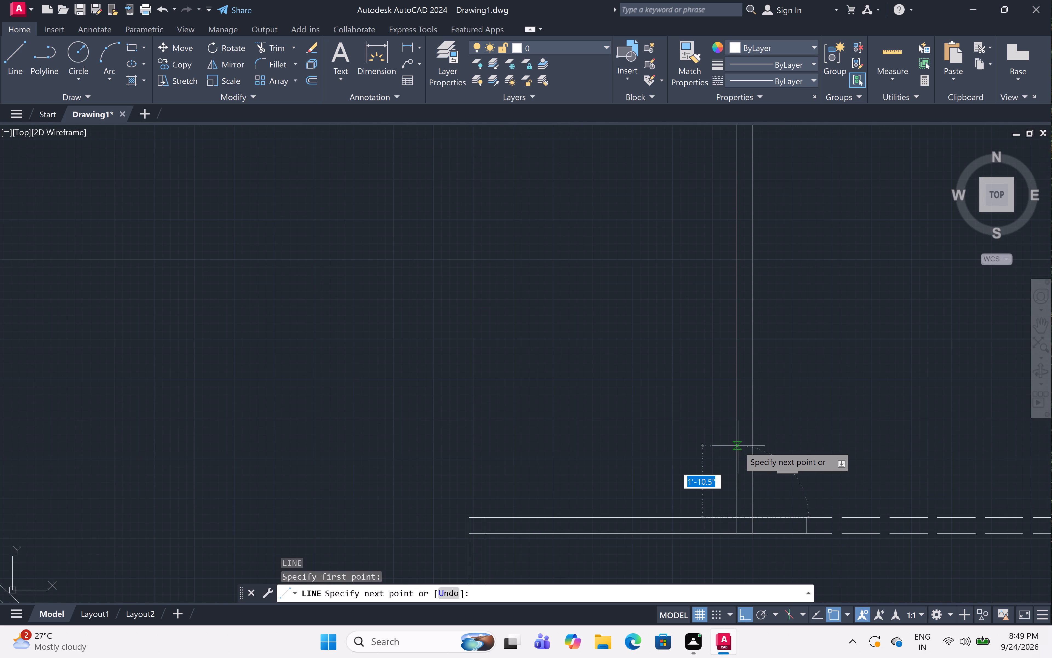
pyautogui.press('3')
pyautogui.write('"')
pyautogui.press('space')
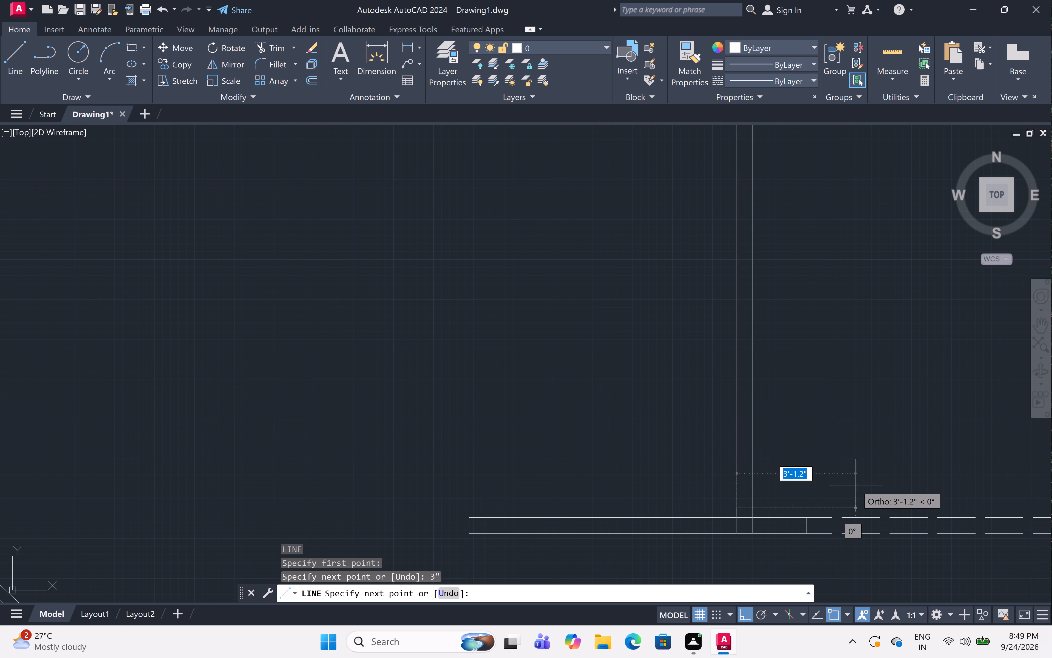
pyautogui.press('3')
pyautogui.write("'")
pyautogui.press('space')
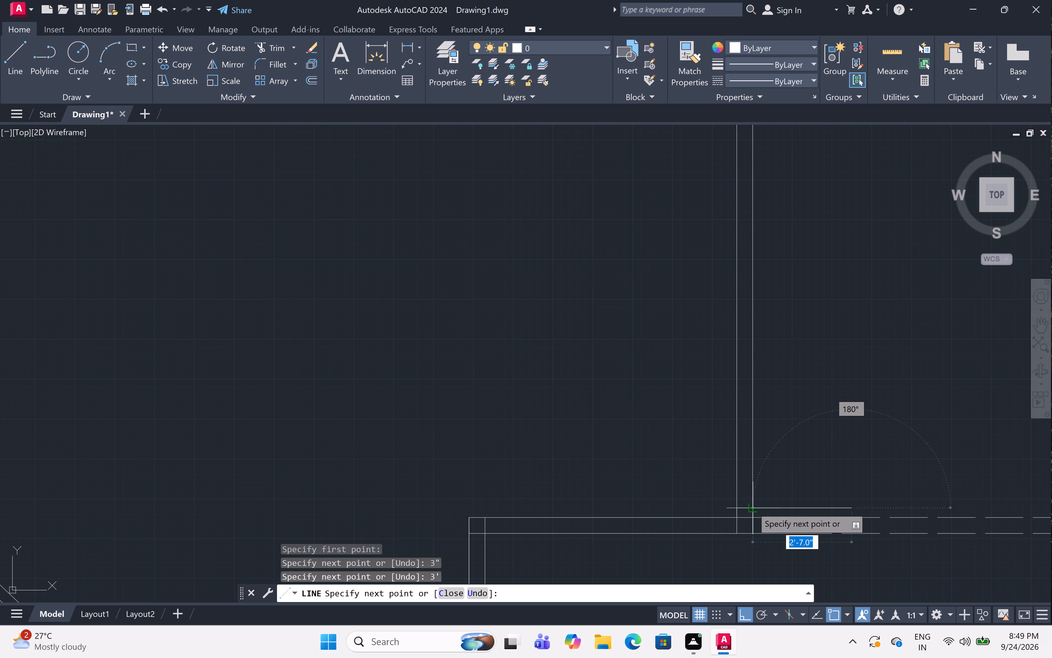
# Continue from this leaf line's base with 3' upward along the dividing wall's left line and a jamb line across the wall.
pyautogui.click(739, 510)
pyautogui.write("3'")
pyautogui.press('space')
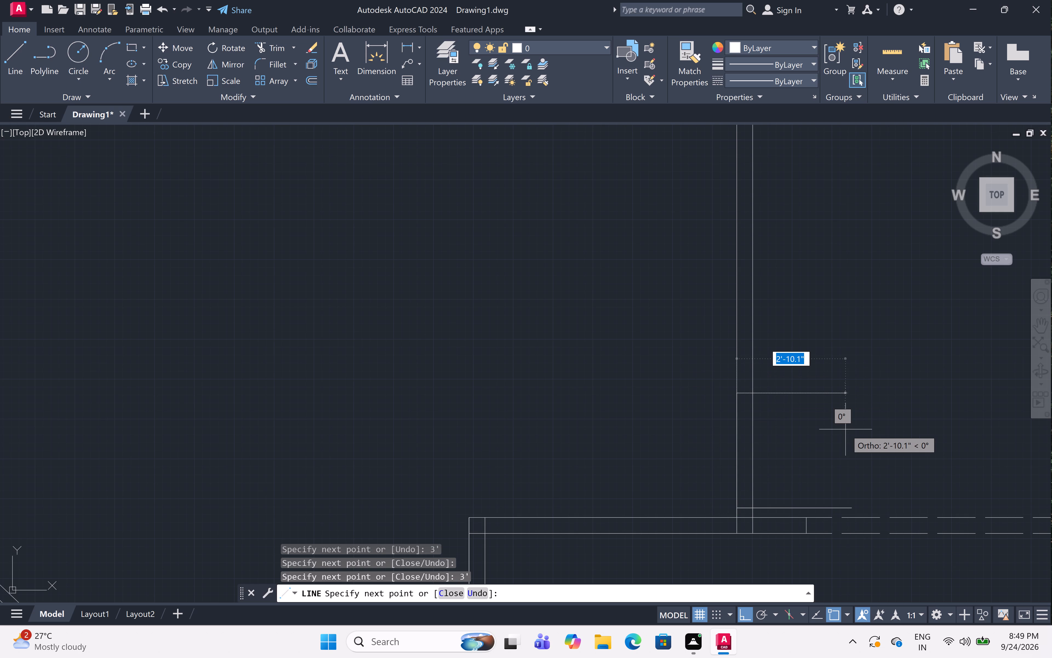
pyautogui.click(755, 392)
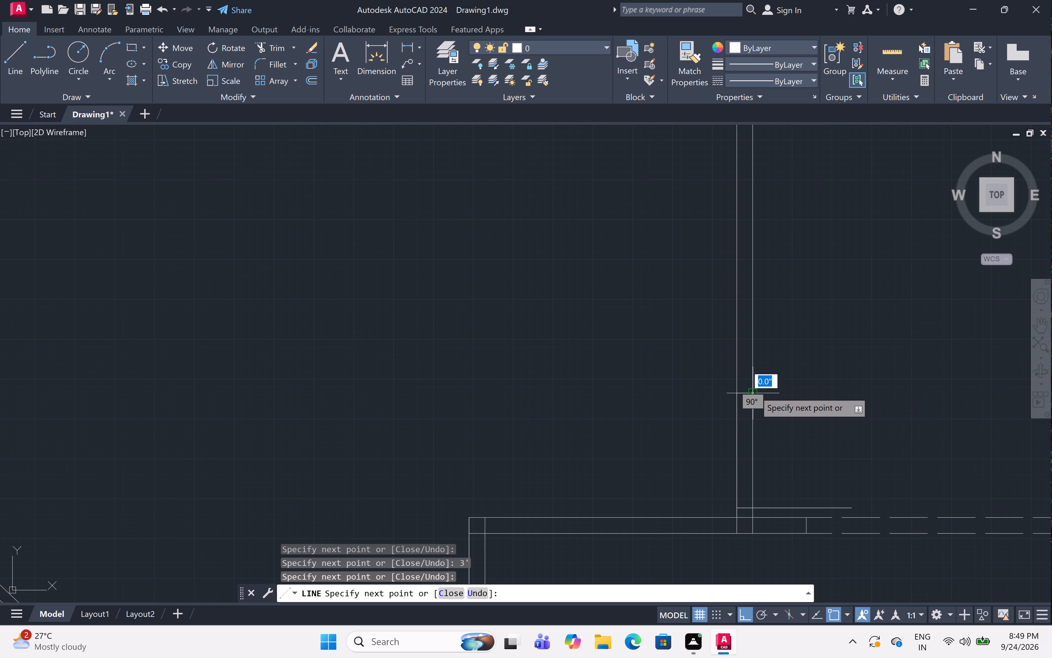
pyautogui.press('space')
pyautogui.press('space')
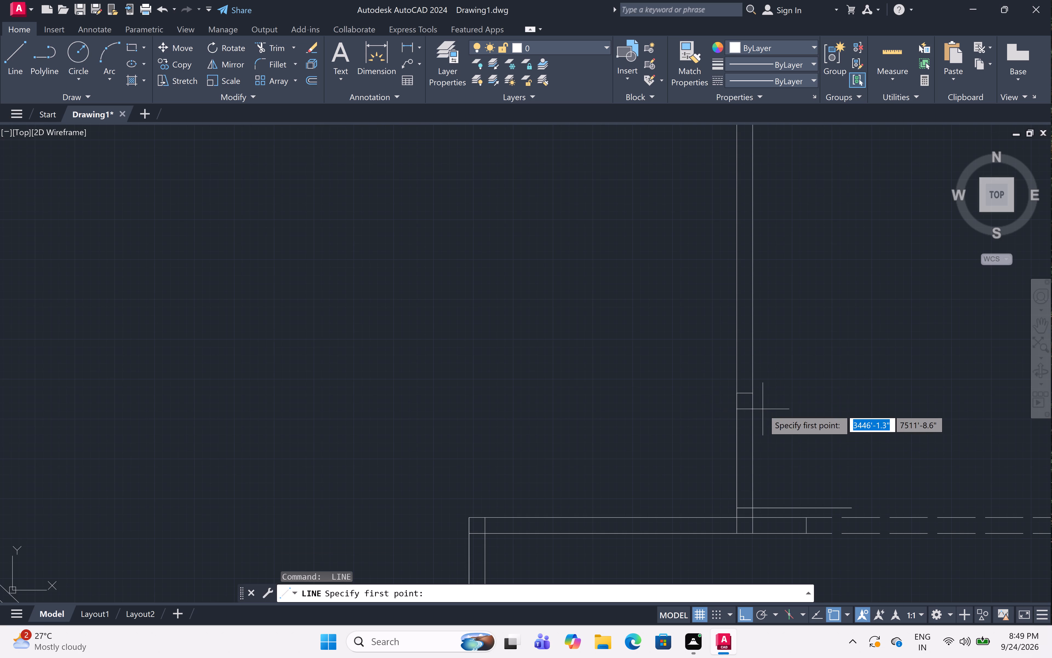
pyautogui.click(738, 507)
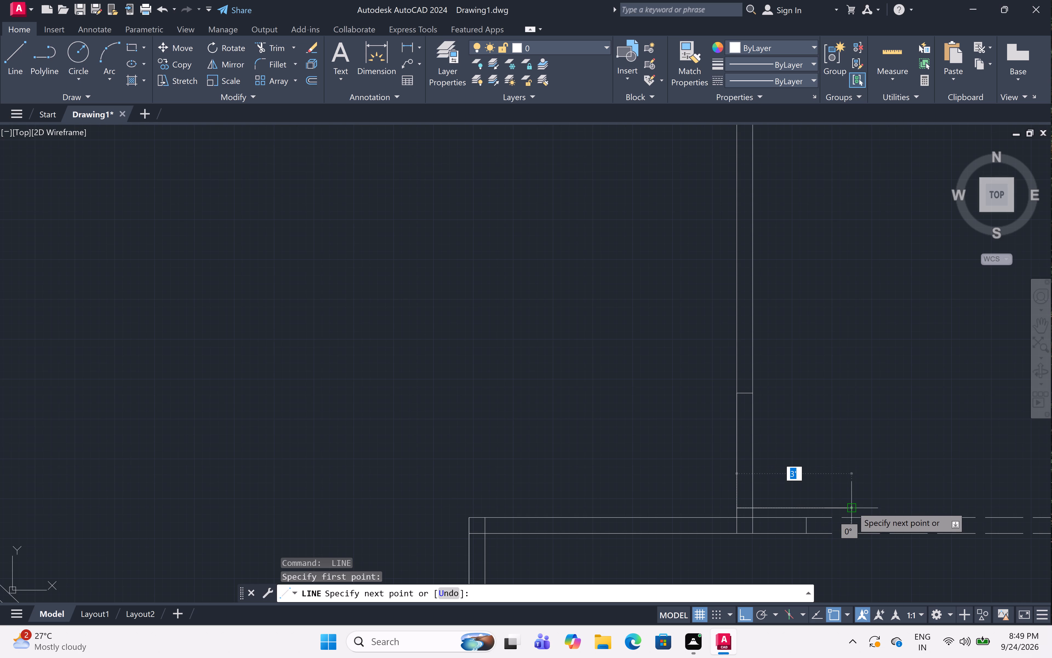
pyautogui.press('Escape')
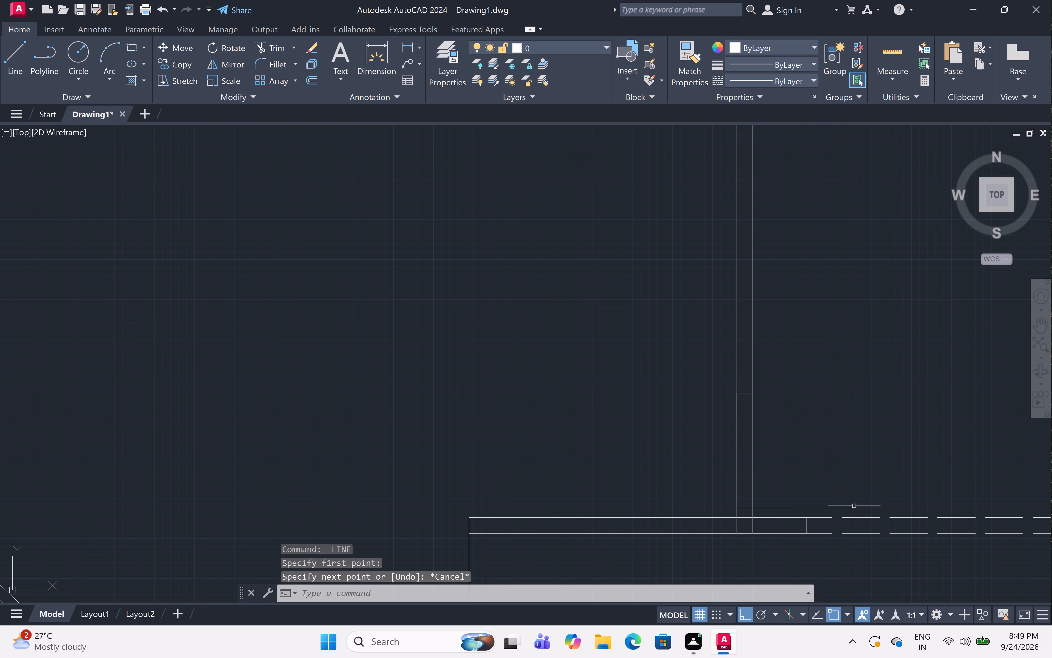
# Start the lower-right room's upper door: 3" down its left wall's outer line from the top wall's lower line, and 3' rightward.
pyautogui.scroll(-5, 844, 490)
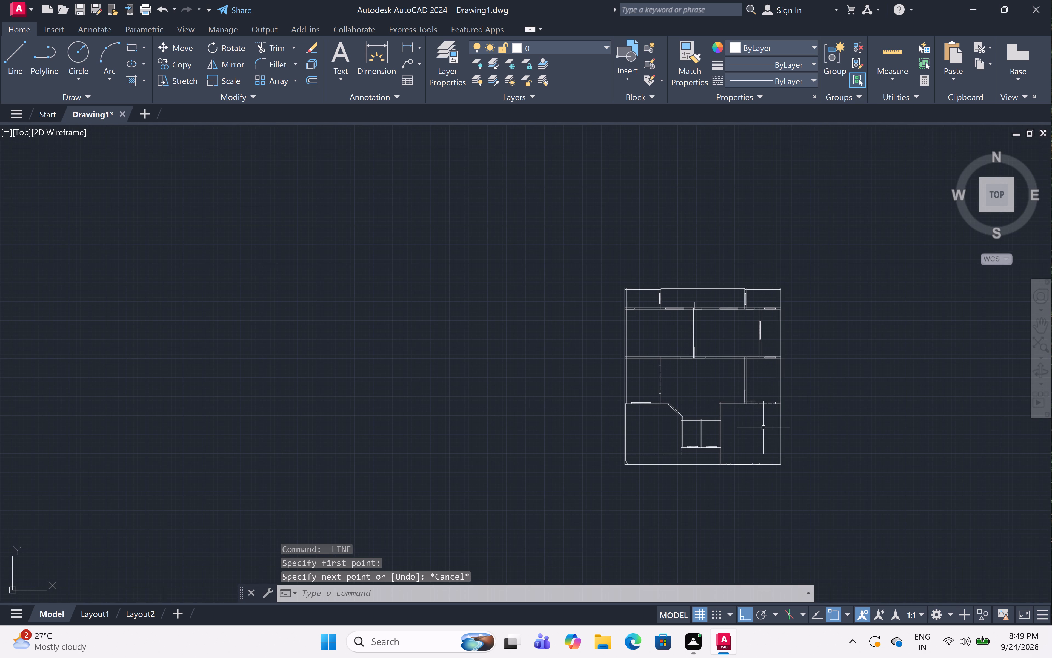
pyautogui.scroll(-1, 738, 426)
pyautogui.scroll(4, 728, 416)
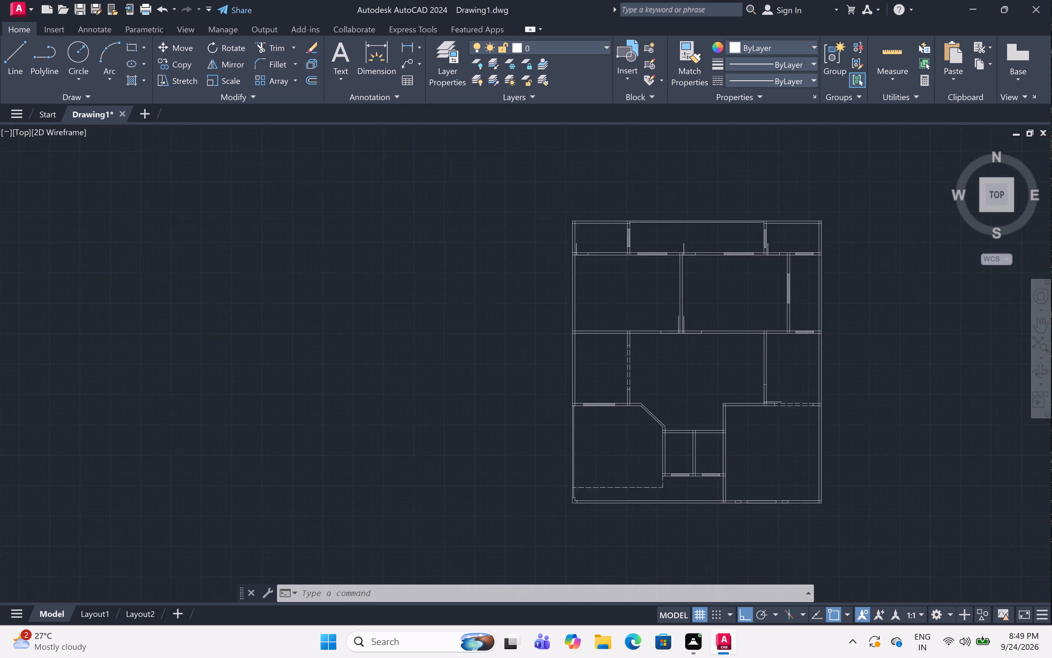
pyautogui.scroll(2, 728, 416)
pyautogui.write('l')
pyautogui.press('space')
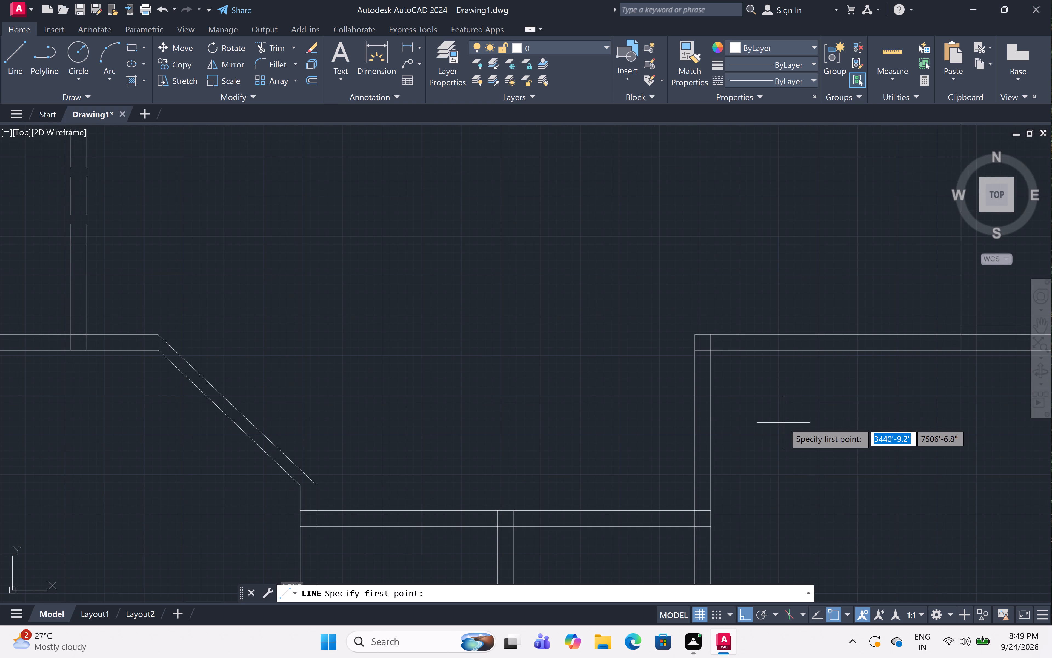
pyautogui.click(691, 350)
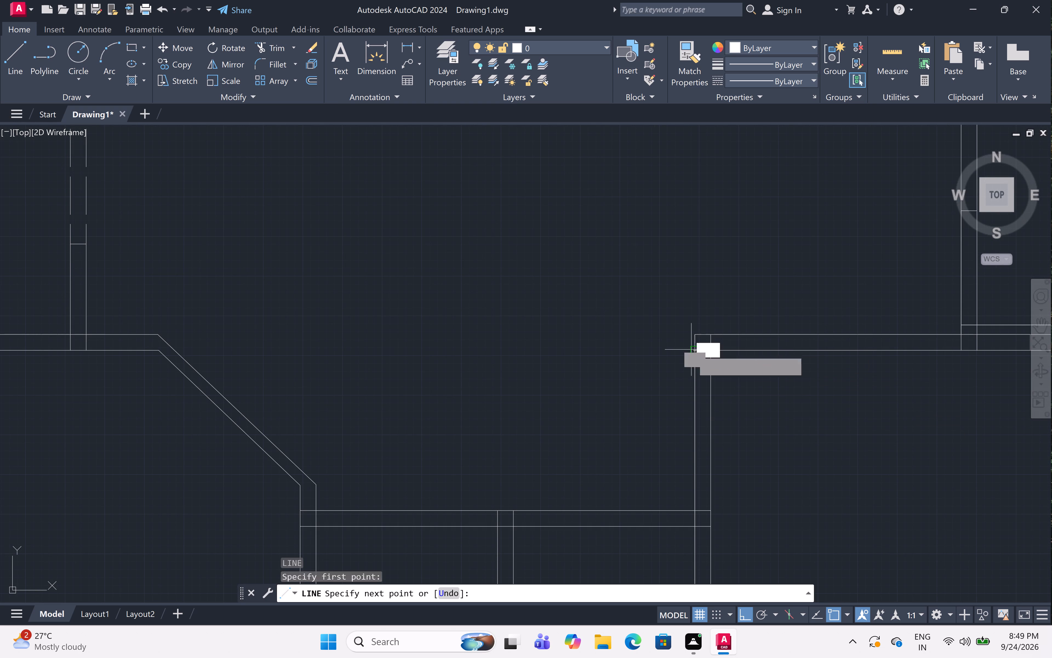
pyautogui.press('3')
pyautogui.write('"')
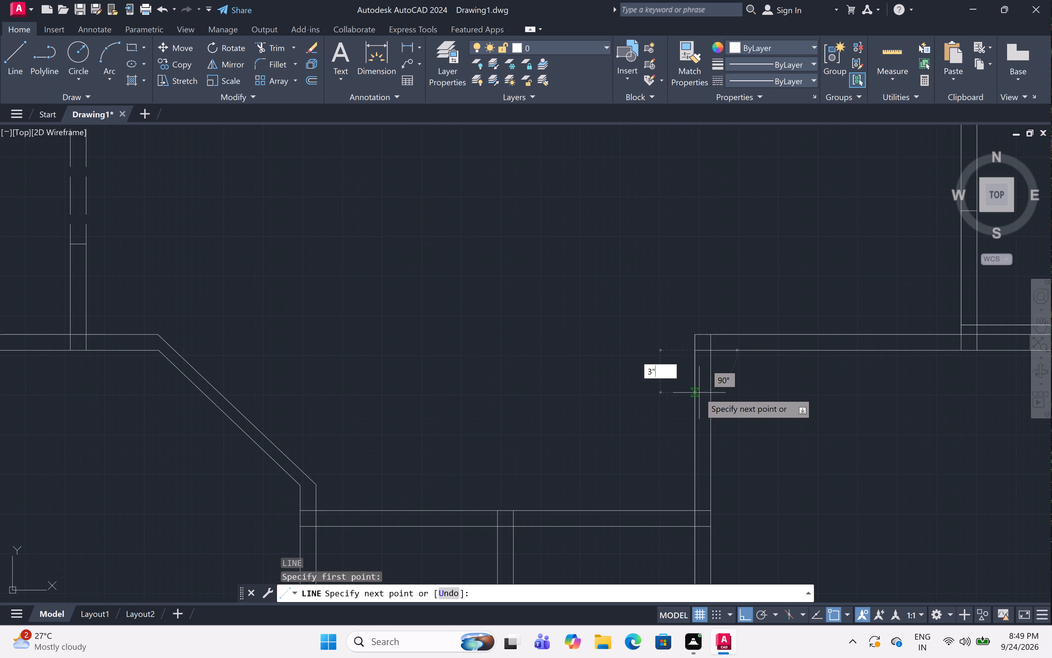
pyautogui.press('space')
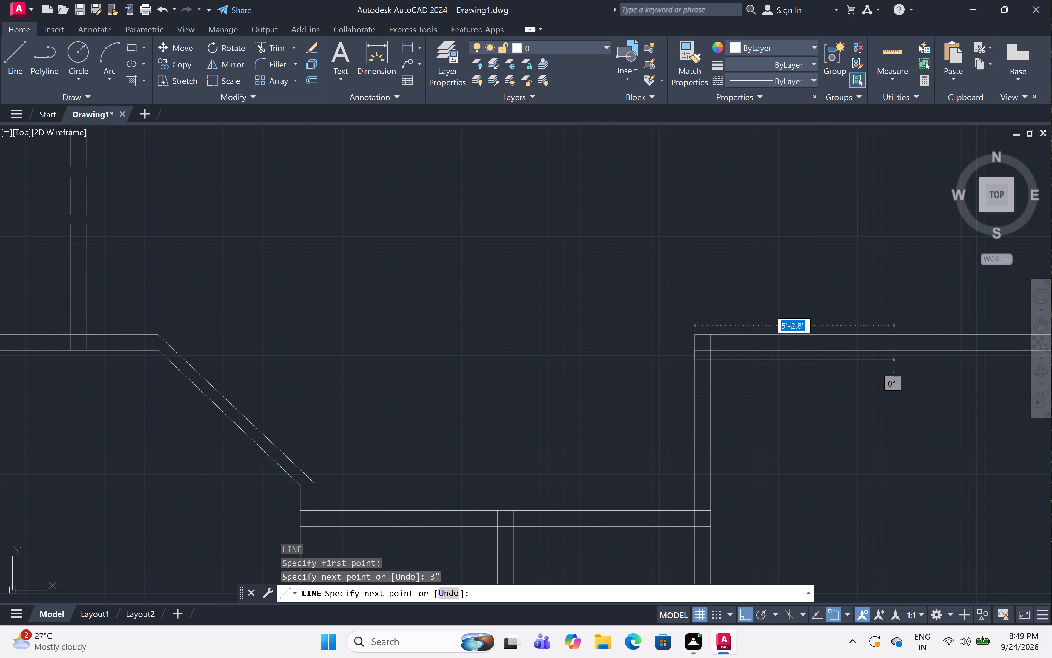
pyautogui.press('3')
pyautogui.press("'")
pyautogui.press('space')
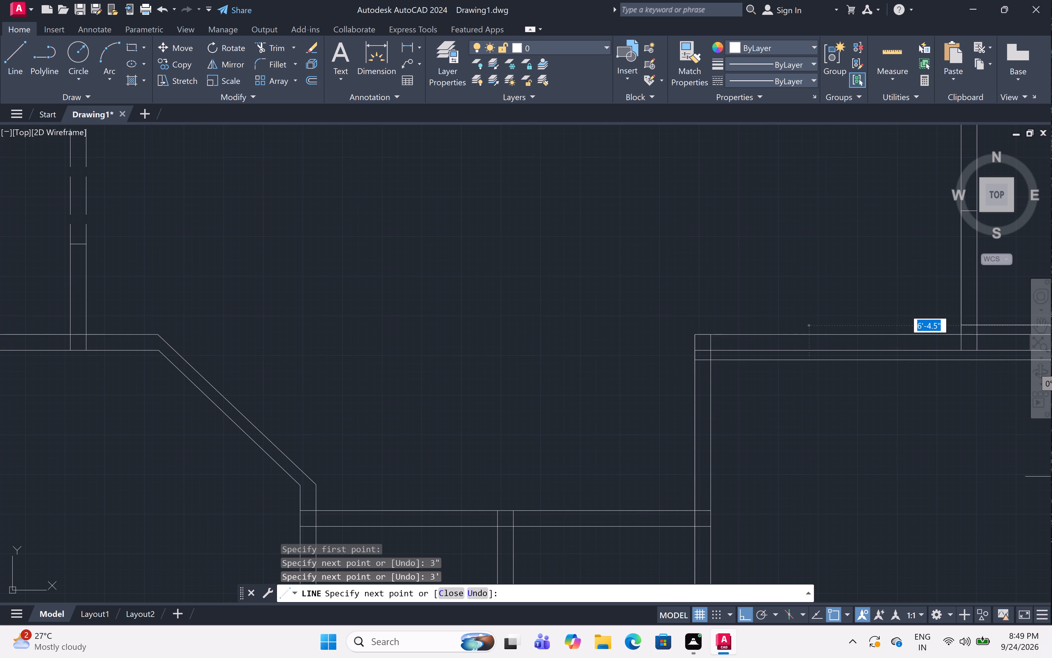
# Continue from this leaf line's base with 3' downward along the wall's outer line and a jamb line across the wall.
pyautogui.click(693, 361)
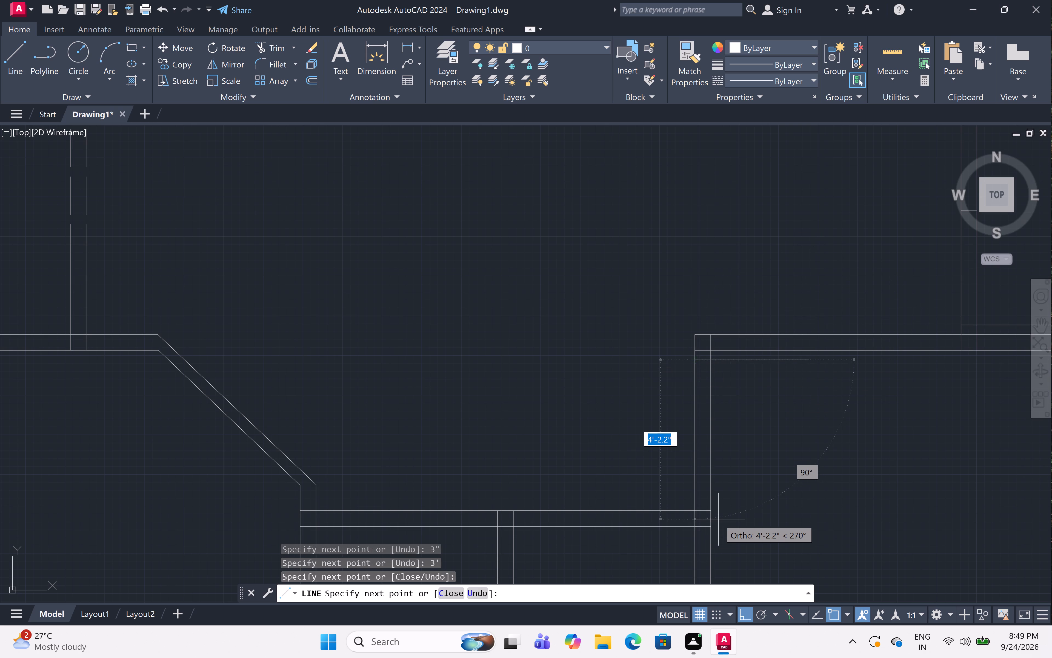
pyautogui.write("3'")
pyautogui.press('space')
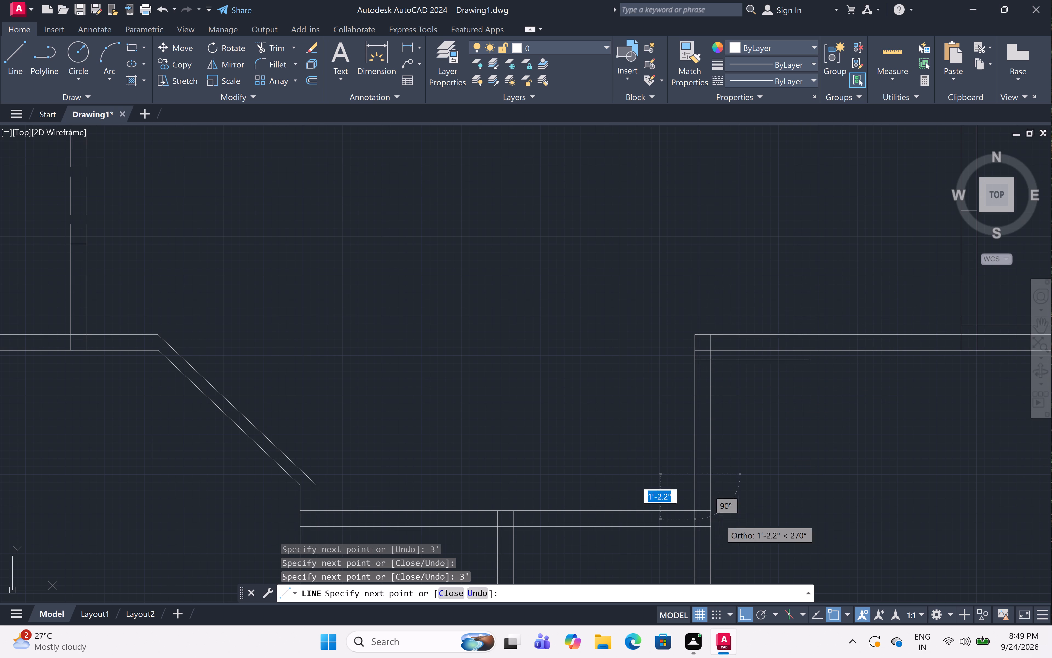
pyautogui.click(707, 473)
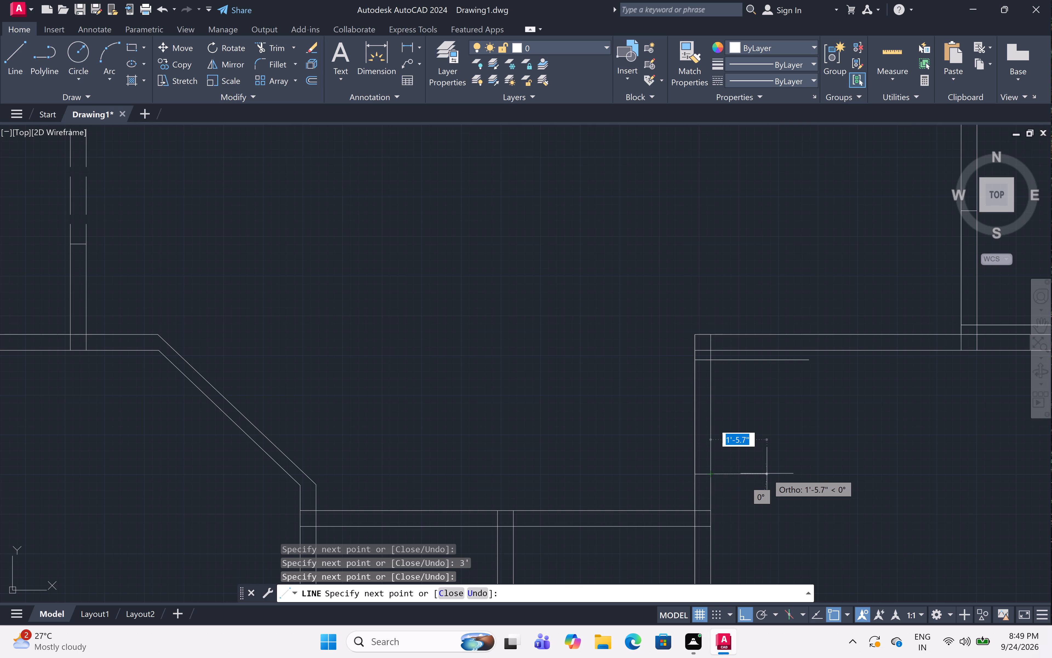
pyautogui.press('space')
# Start the lower-right room's second door: 3" up its left wall's outer line from the bottom wall's upper line, and 3' rightward.
pyautogui.scroll(-2, 728, 418)
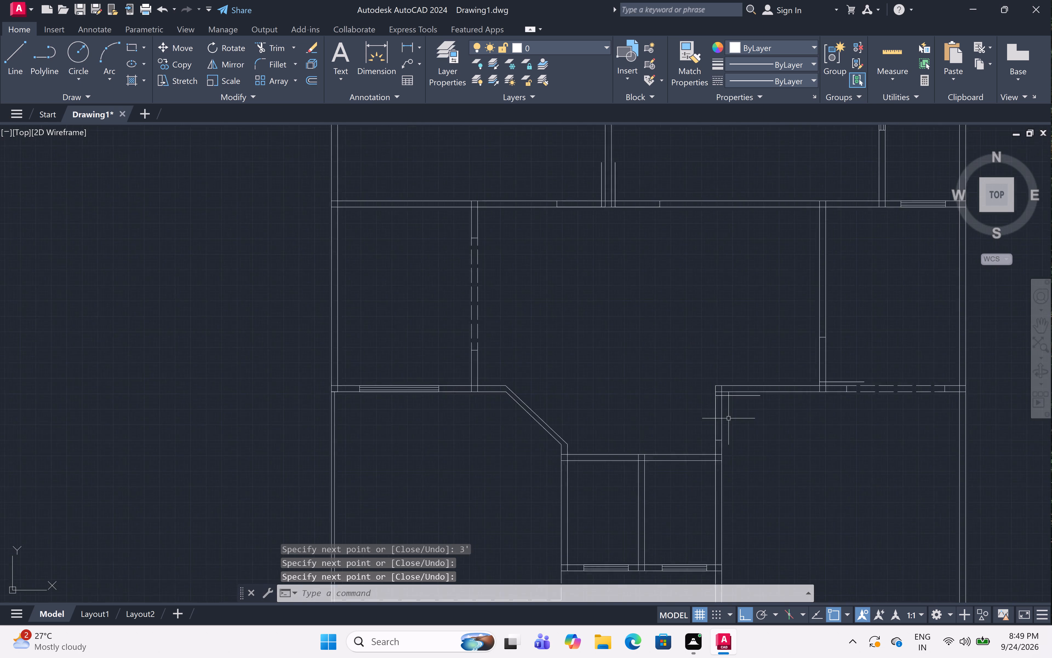
pyautogui.scroll(-1, 728, 418)
pyautogui.scroll(-1, 744, 503)
pyautogui.scroll(2, 744, 538)
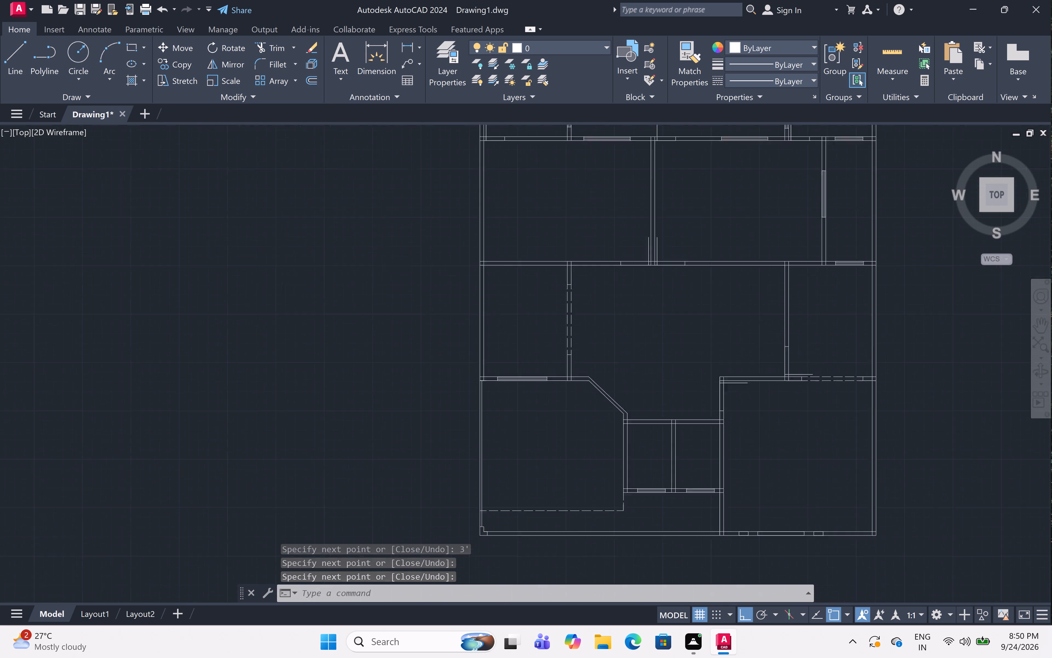
pyautogui.scroll(1, 744, 538)
pyautogui.scroll(2, 721, 510)
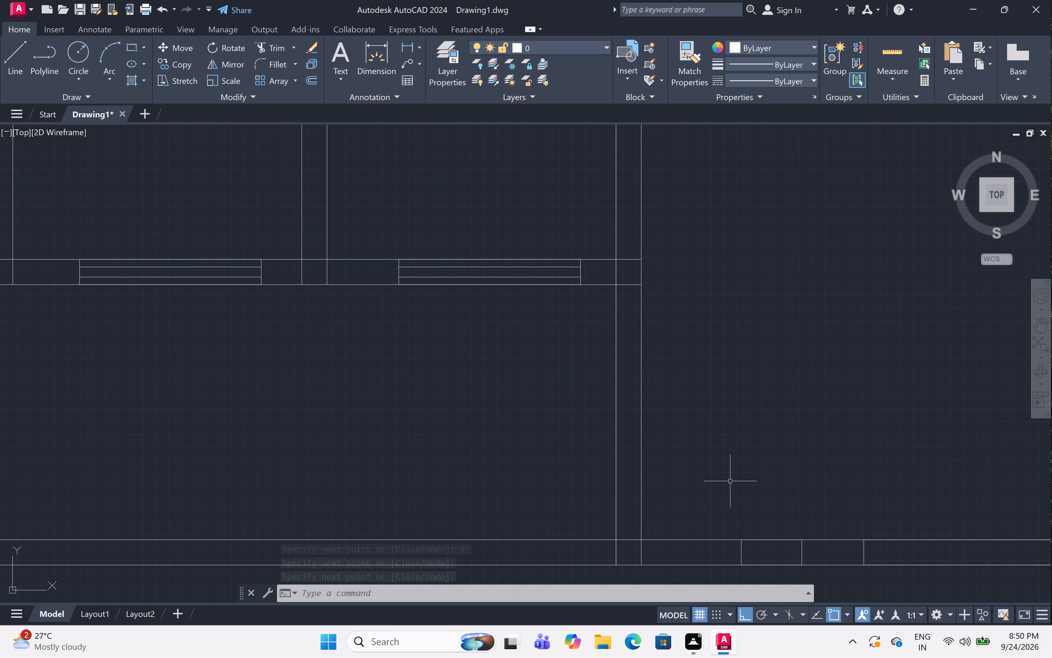
pyautogui.write('l')
pyautogui.press('space')
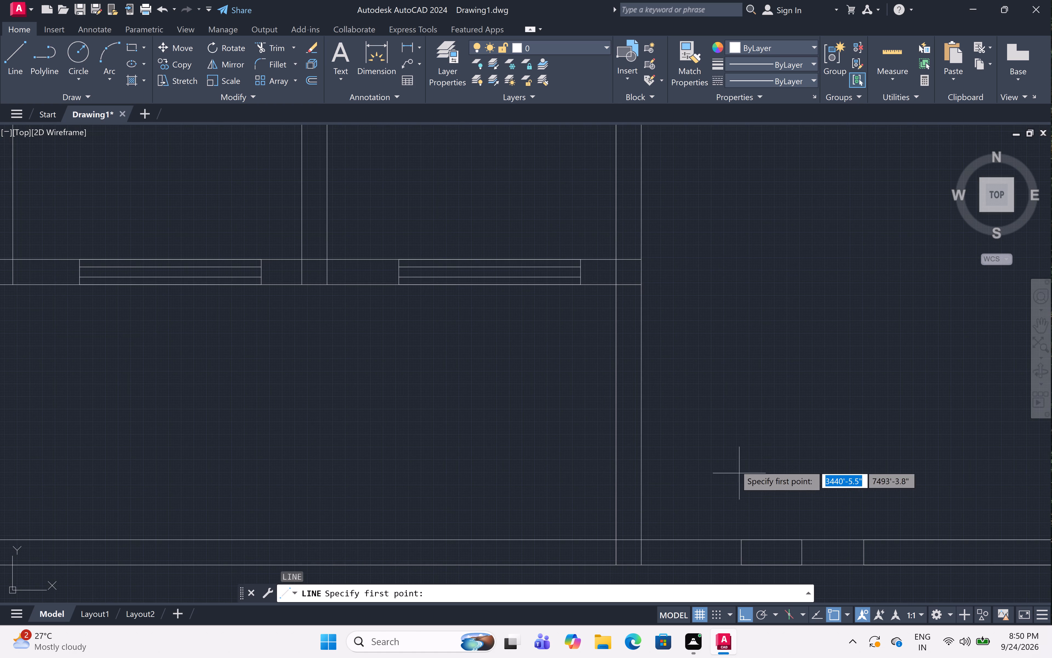
pyautogui.click(618, 542)
pyautogui.moveTo(618, 538); pyautogui.dragTo(618, 536)
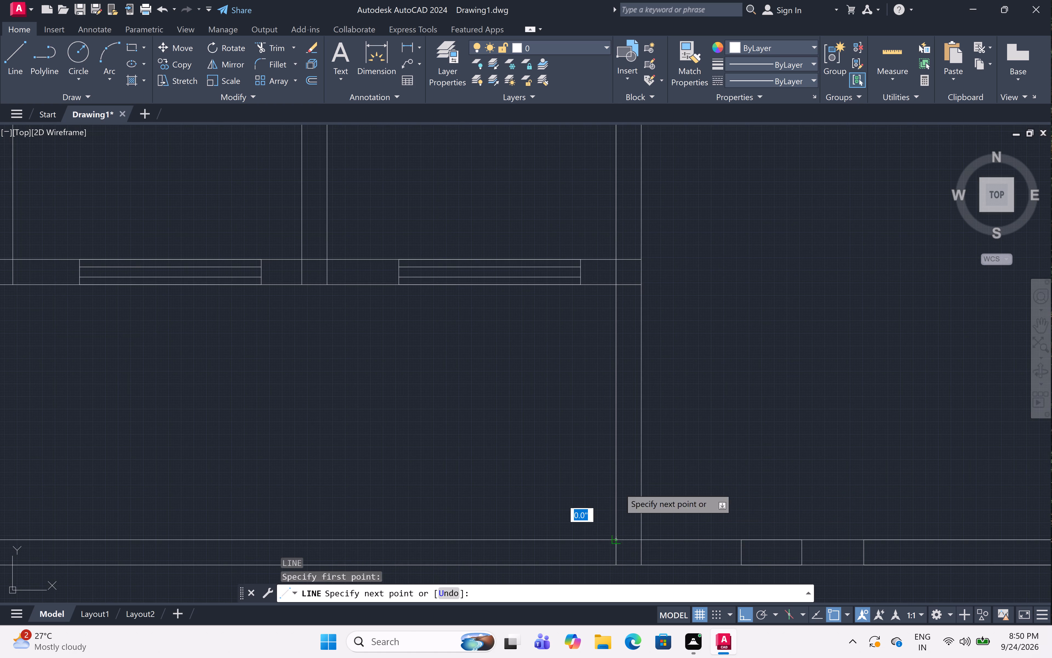
pyautogui.press('3')
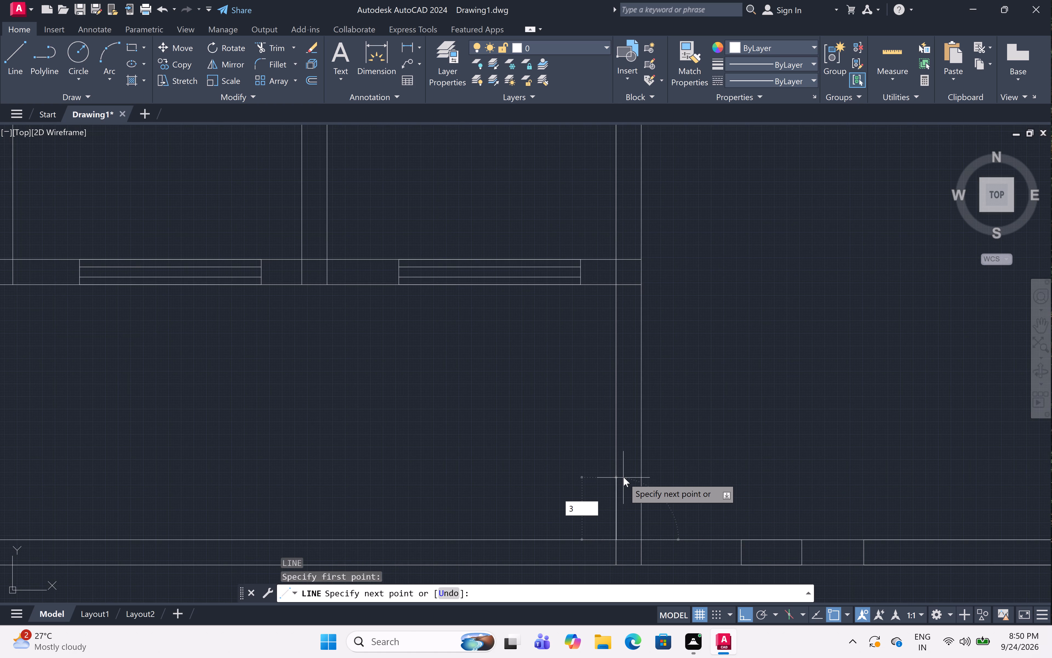
pyautogui.write('"')
pyautogui.press('space')
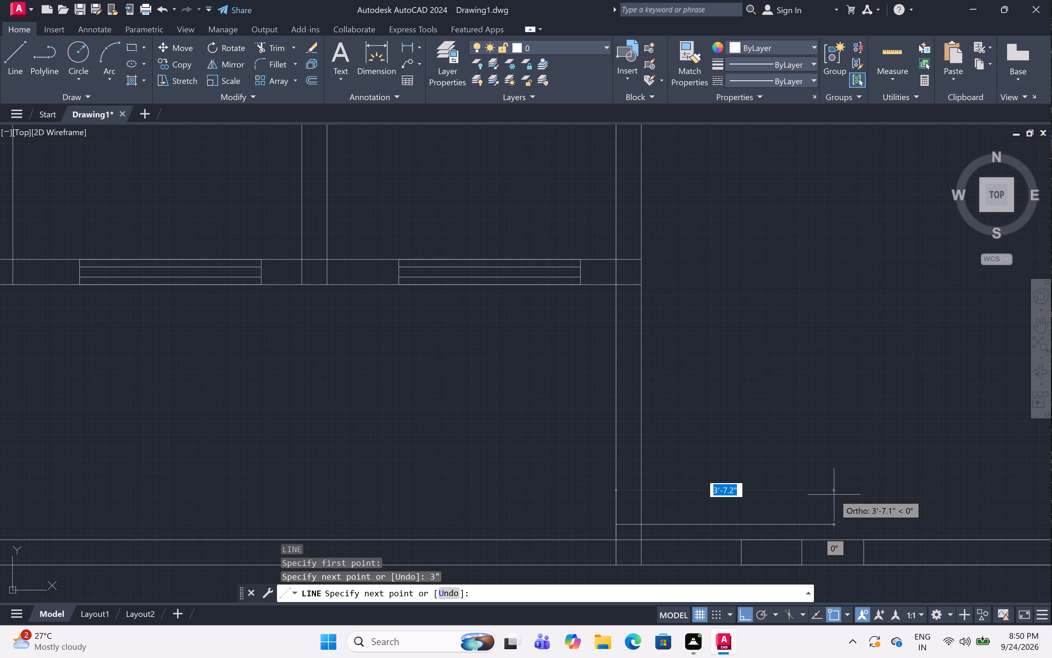
pyautogui.write("3'")
pyautogui.press('space')
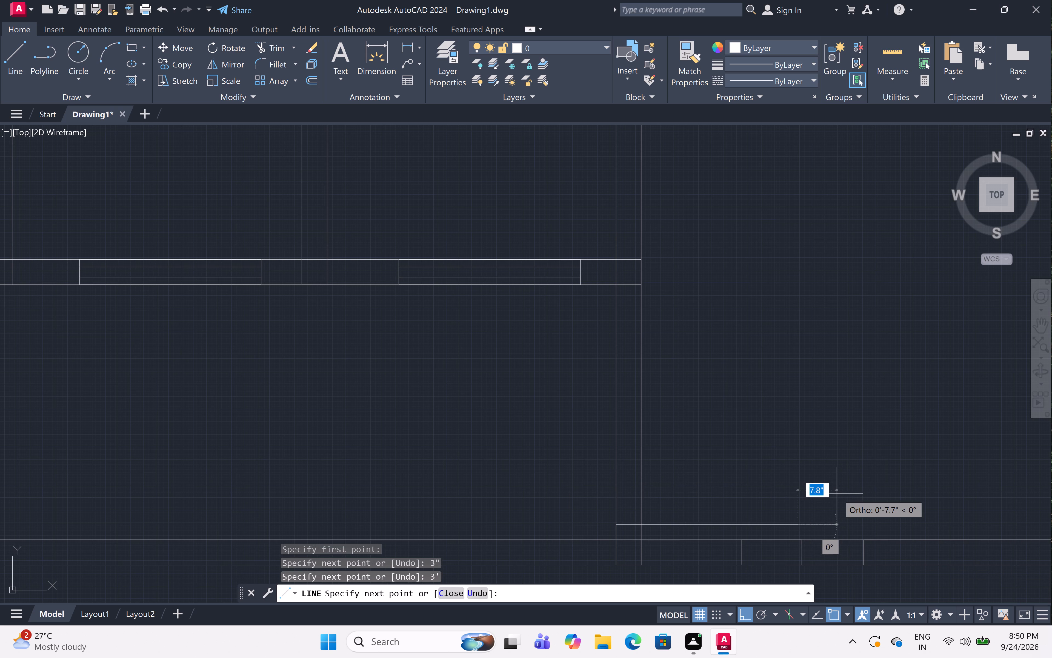
# Continue from this leaf line's base with 3' upward along the wall's outer line and a jamb line across the wall.
pyautogui.click(615, 523)
pyautogui.write("3'")
pyautogui.press('space')
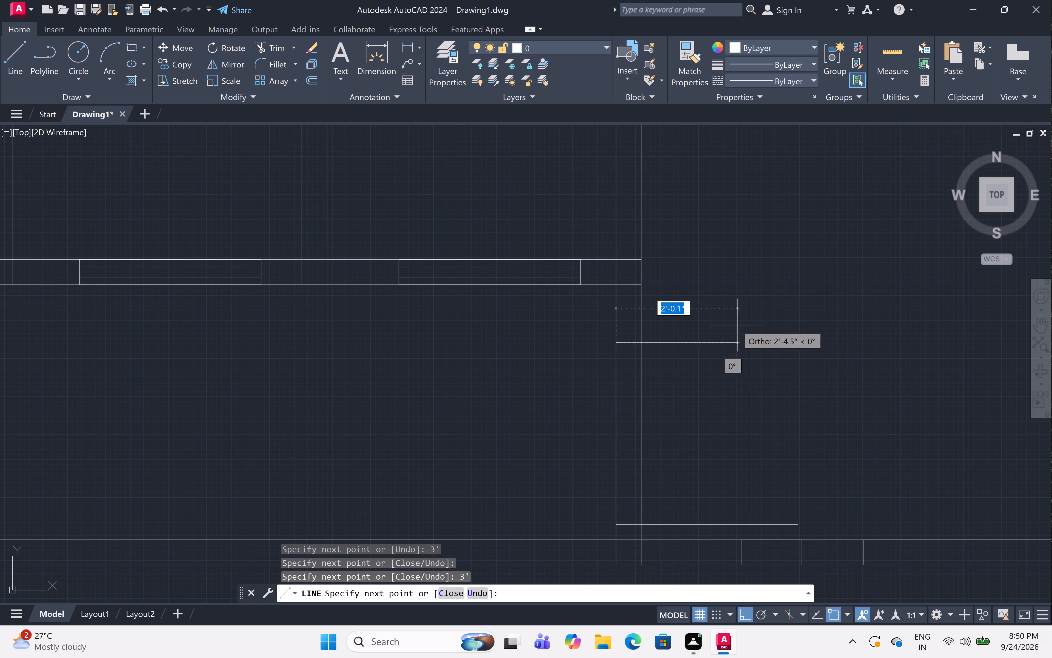
pyautogui.moveTo(641, 343); pyautogui.dragTo(679, 344)
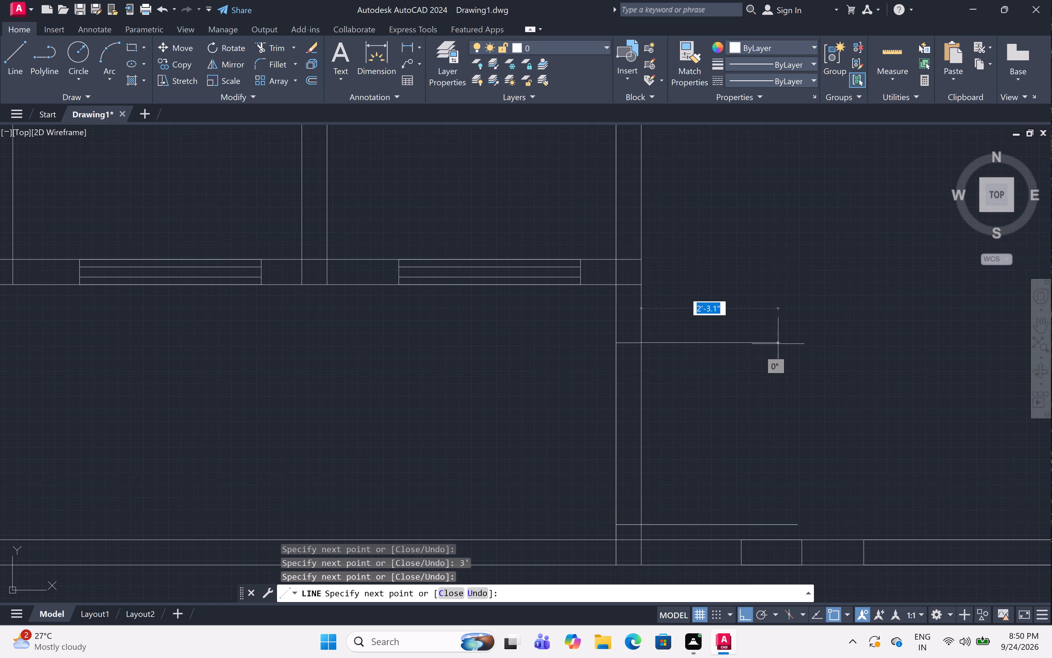
pyautogui.press('space')
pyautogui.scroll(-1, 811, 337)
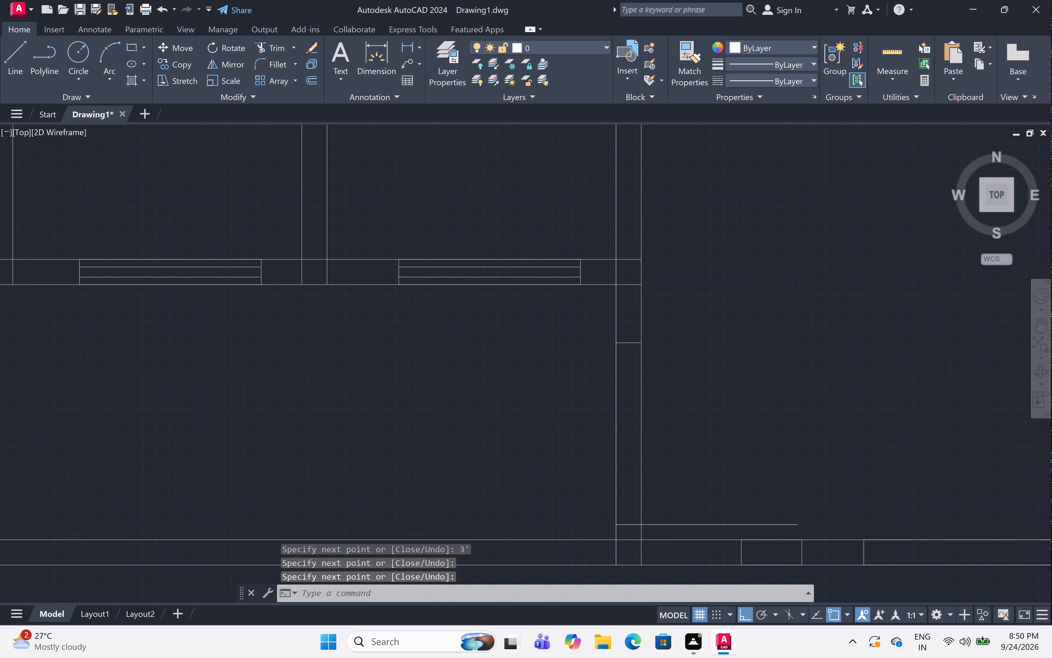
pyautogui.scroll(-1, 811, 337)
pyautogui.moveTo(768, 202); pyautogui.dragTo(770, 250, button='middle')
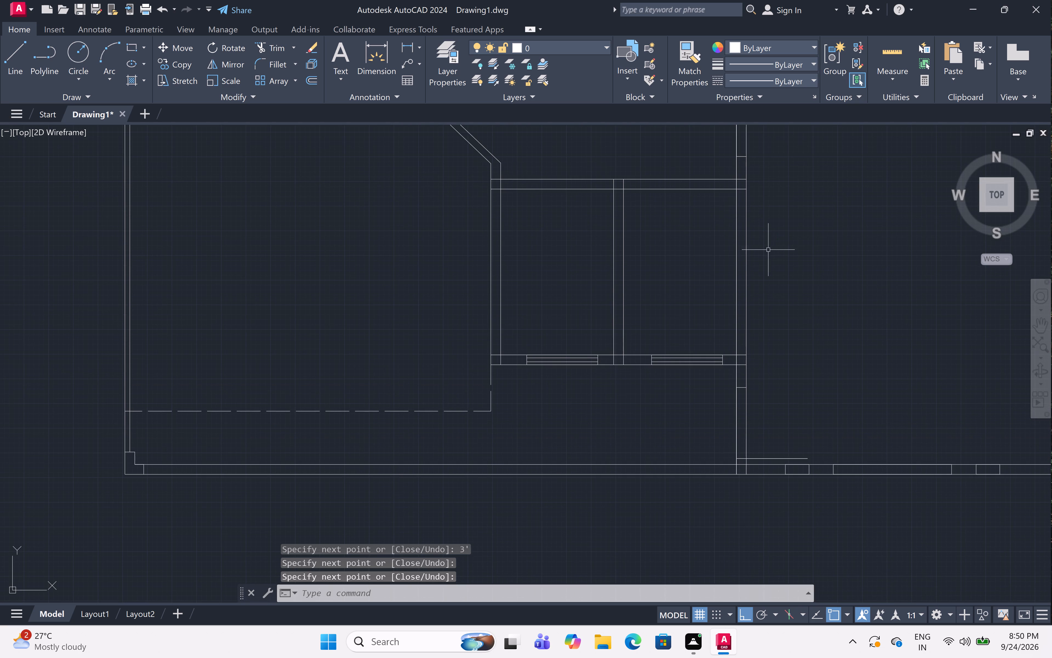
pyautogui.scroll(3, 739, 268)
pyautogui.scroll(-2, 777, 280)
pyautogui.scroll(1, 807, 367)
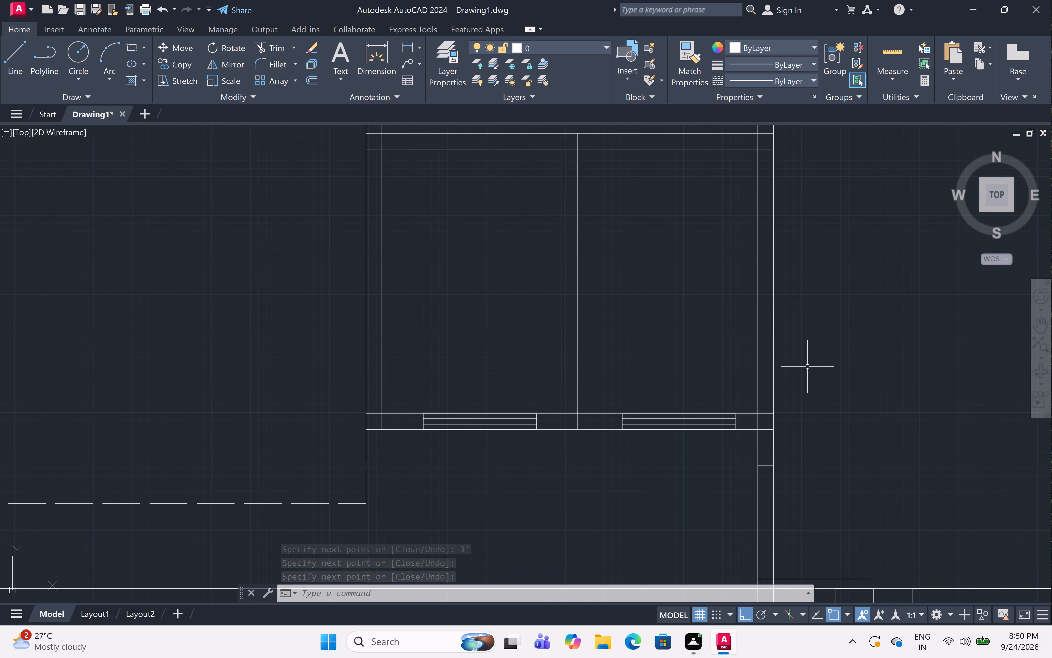
# Start the small right room's door: 3" up its right wall's outer line from the bottom wall's upper line, and 2' leftward.
pyautogui.write('l')
pyautogui.press('space')
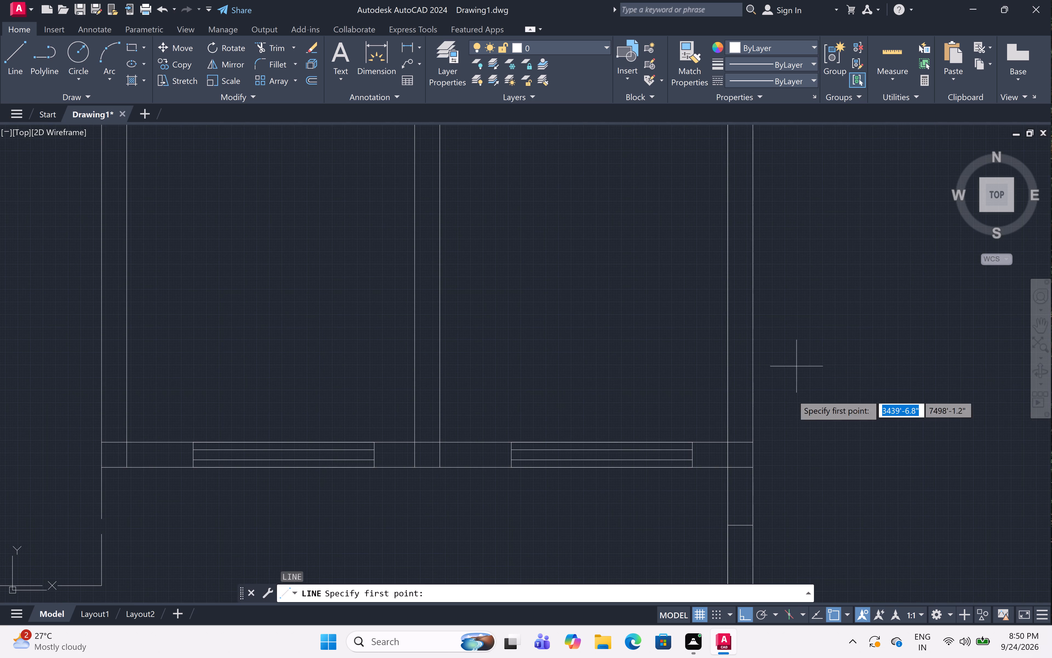
pyautogui.doubleClick(753, 445)
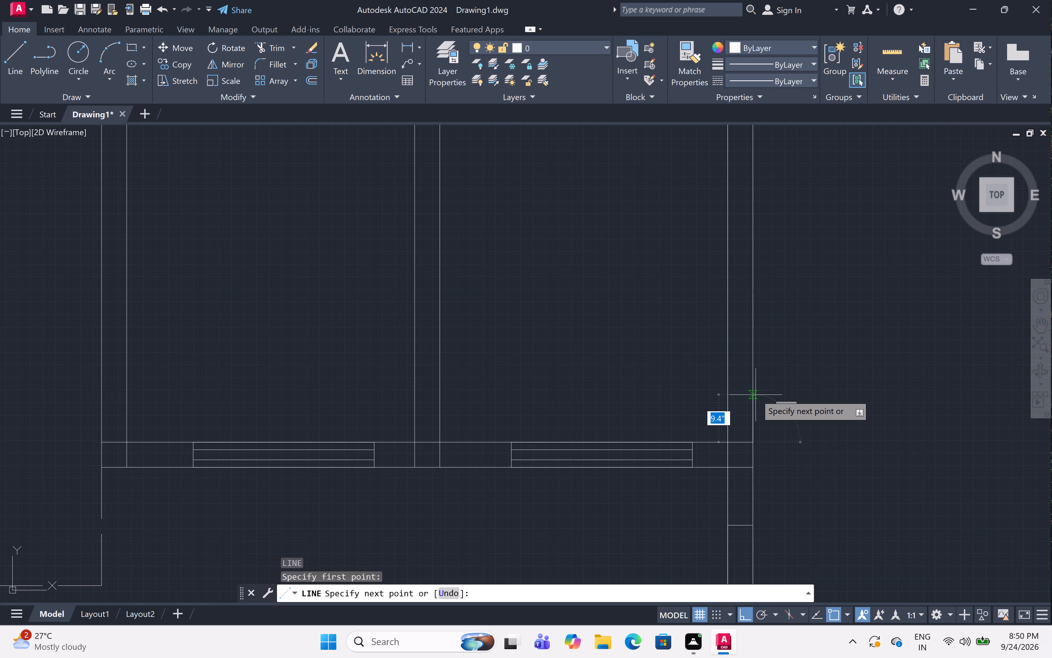
pyautogui.press('3')
pyautogui.hotkey('shift', '"')
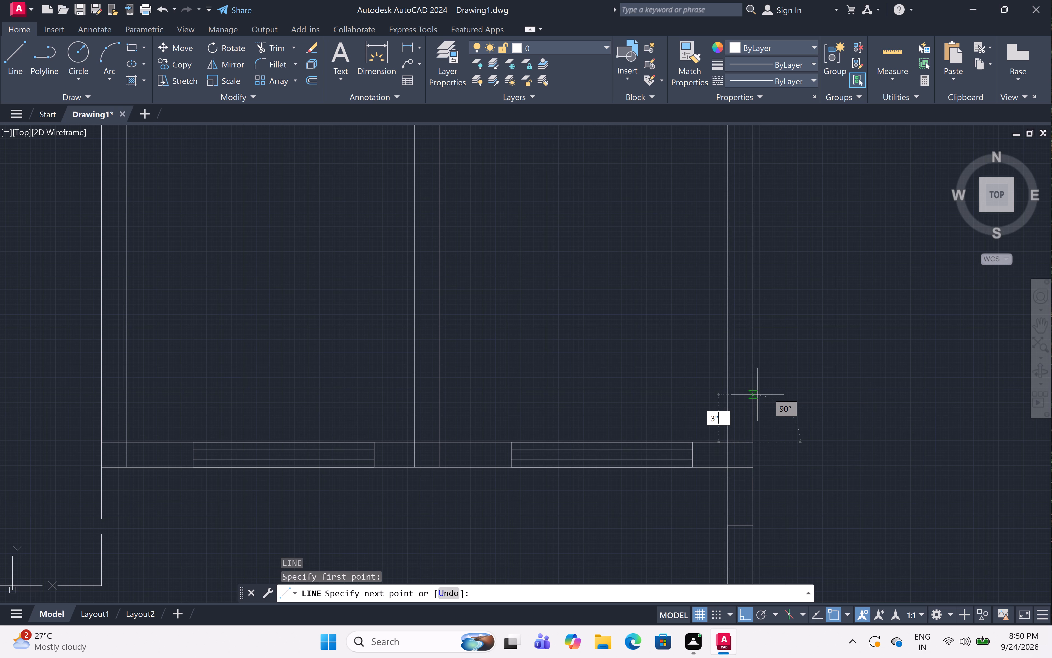
pyautogui.press('space')
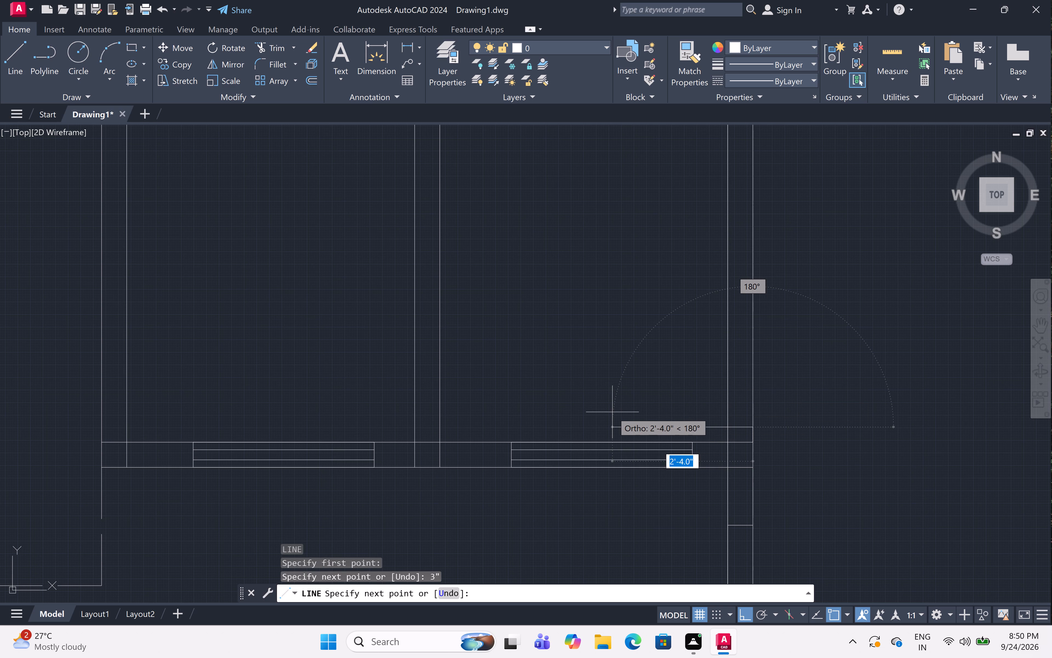
pyautogui.write("2'")
pyautogui.press('space')
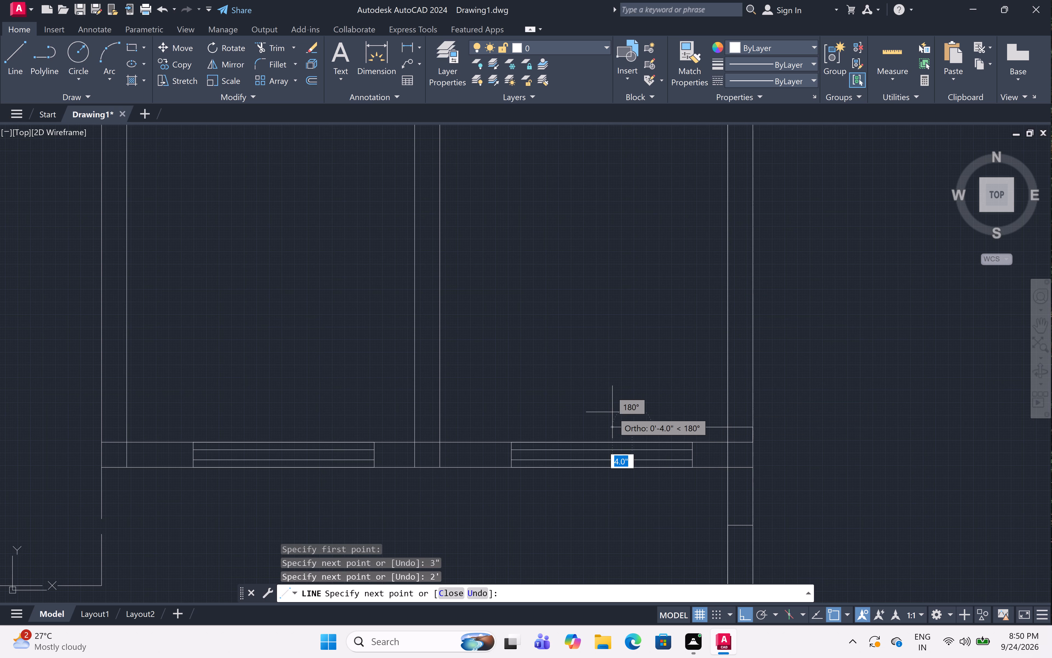
# Continue from this leaf line's base with 2' upward along the wall's outer line and a jamb line across the wall.
pyautogui.click(755, 430)
pyautogui.write("2'")
pyautogui.press('space')
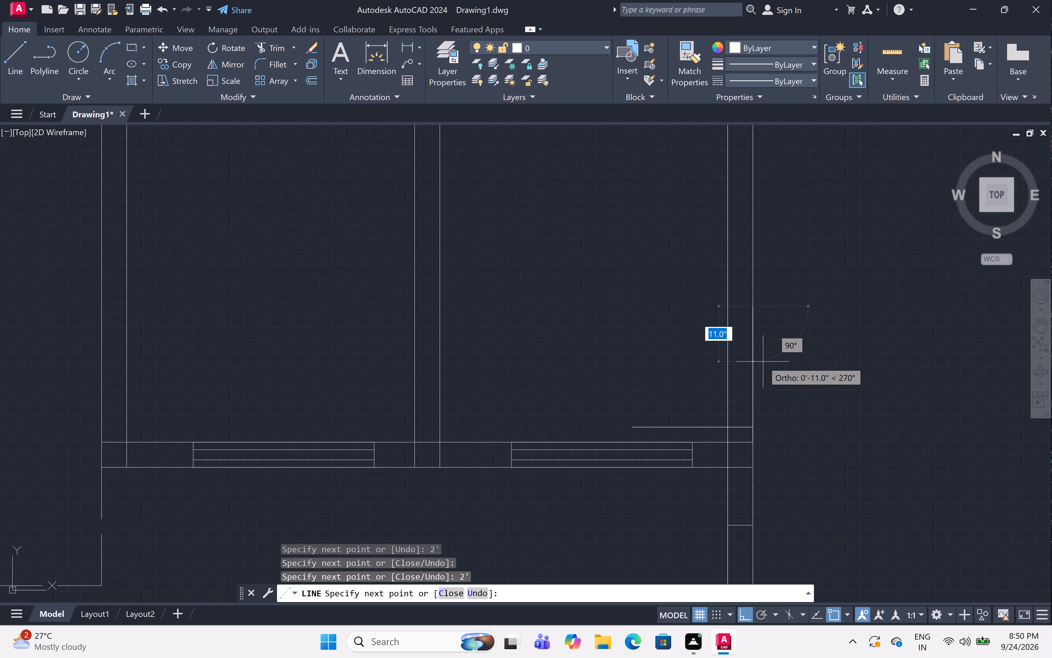
pyautogui.click(725, 308)
pyautogui.press('space')
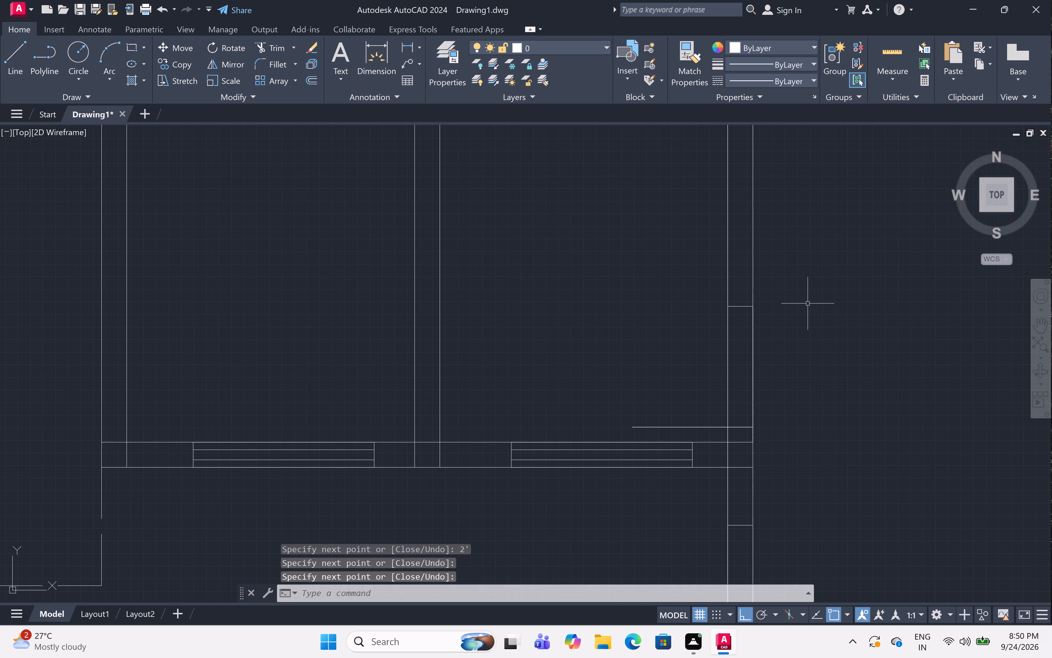
# Start the small left room's door: 3" leftward along the top wall's upper line from the partition's left line, and 2' downward.
pyautogui.scroll(-2, 808, 303)
pyautogui.moveTo(662, 249); pyautogui.dragTo(668, 333, button='middle')
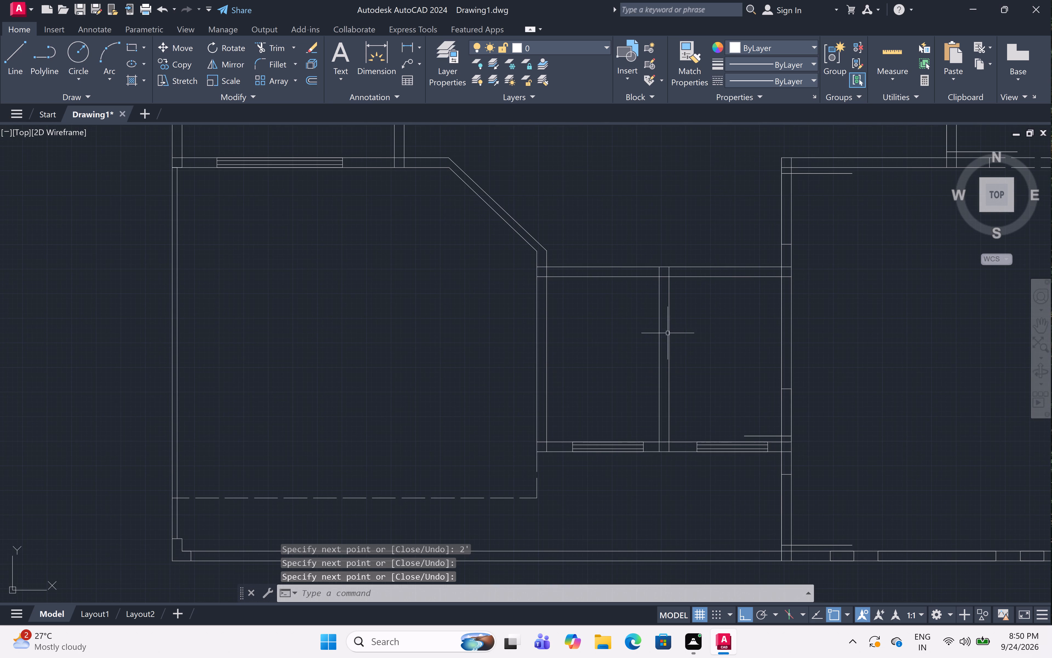
pyautogui.scroll(2, 643, 266)
pyautogui.write('l')
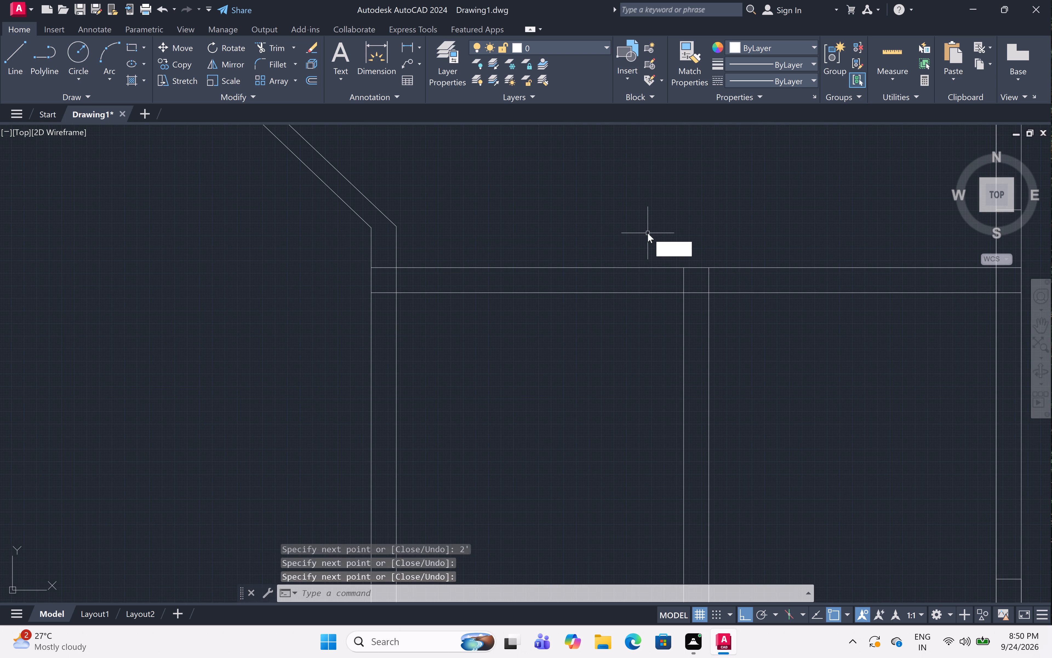
pyautogui.press('space')
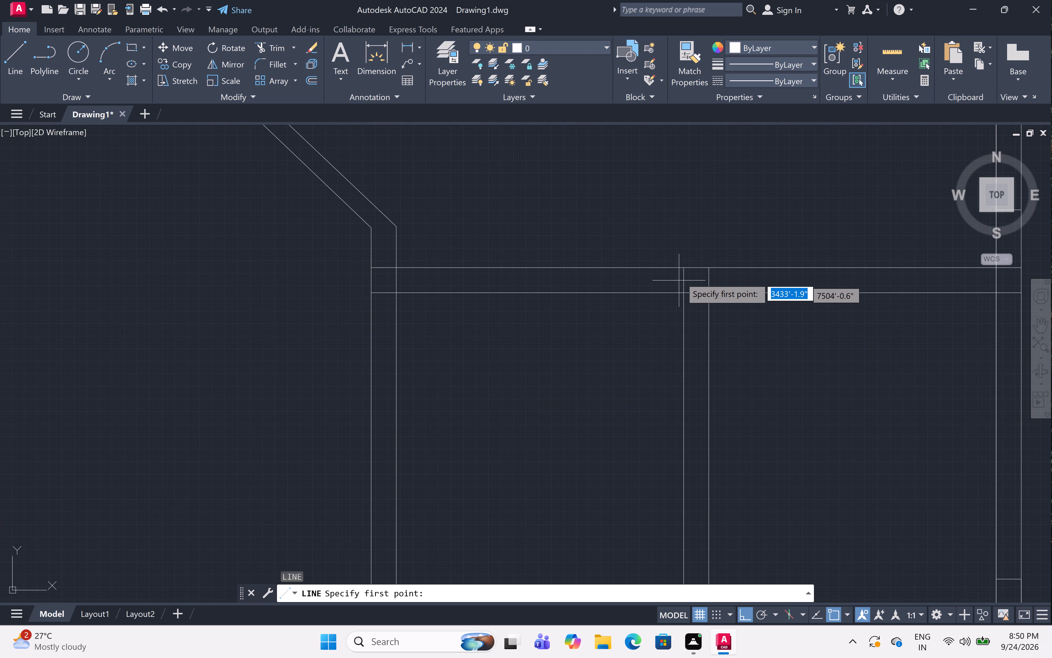
pyautogui.click(682, 270)
pyautogui.press('3')
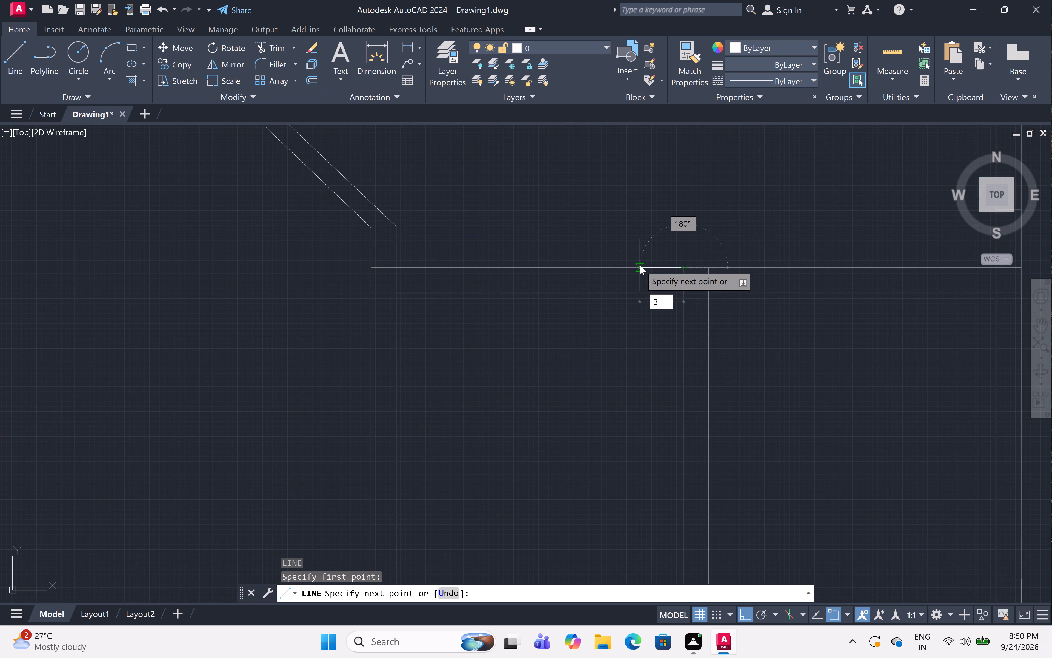
pyautogui.write('"')
pyautogui.press('space')
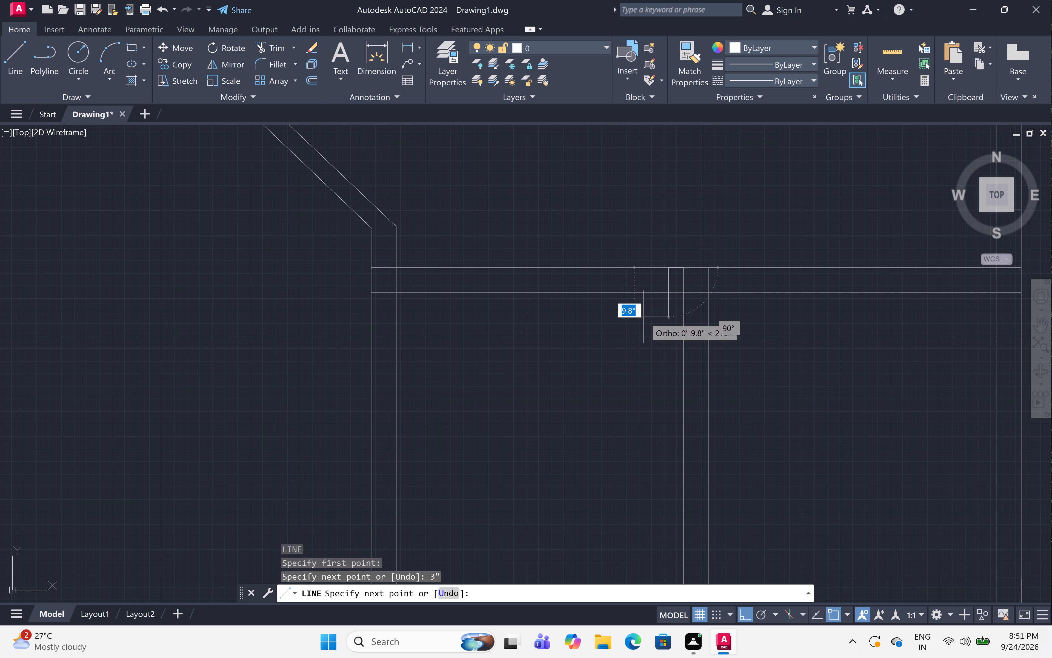
pyautogui.write("2'")
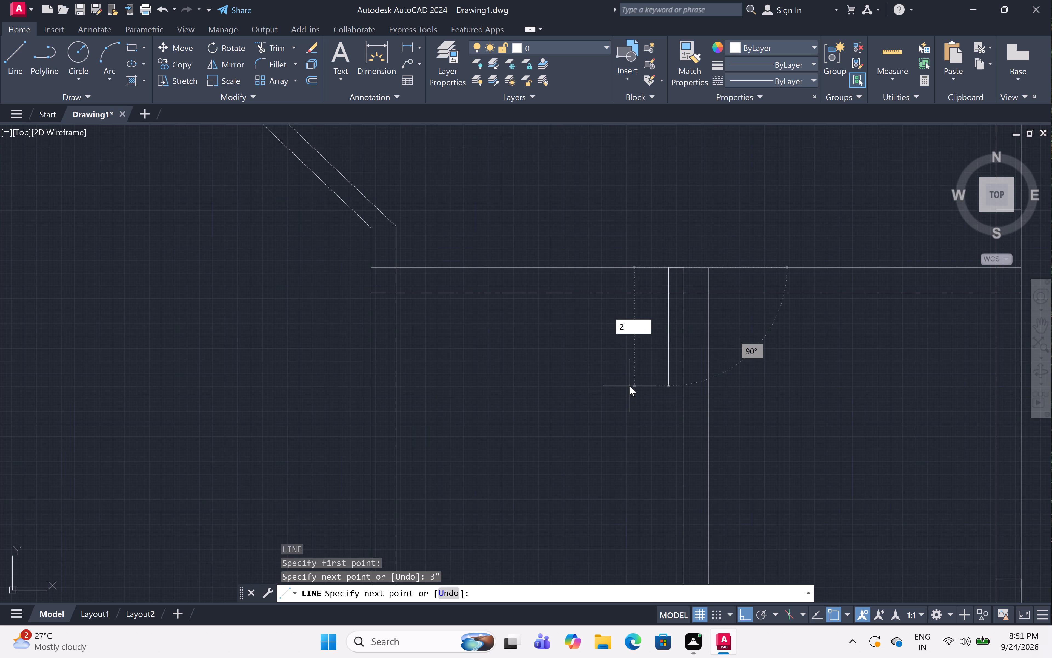
pyautogui.press('space')
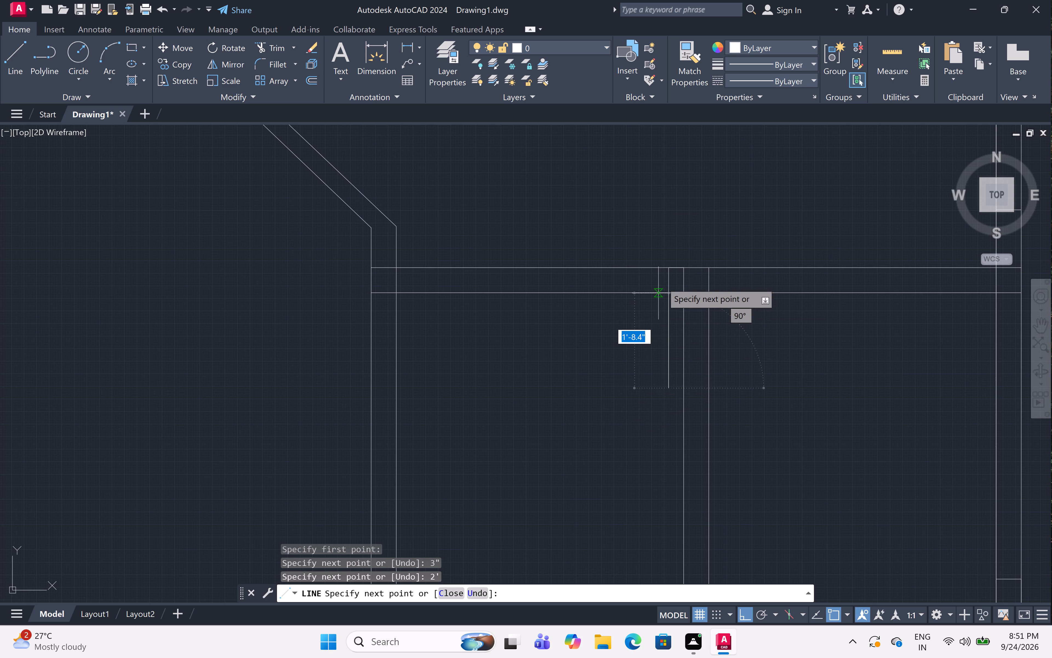
# Continue from this leaf line's base with 2' leftward along the top wall's upper line and a jamb line across the wall.
pyautogui.click(666, 268)
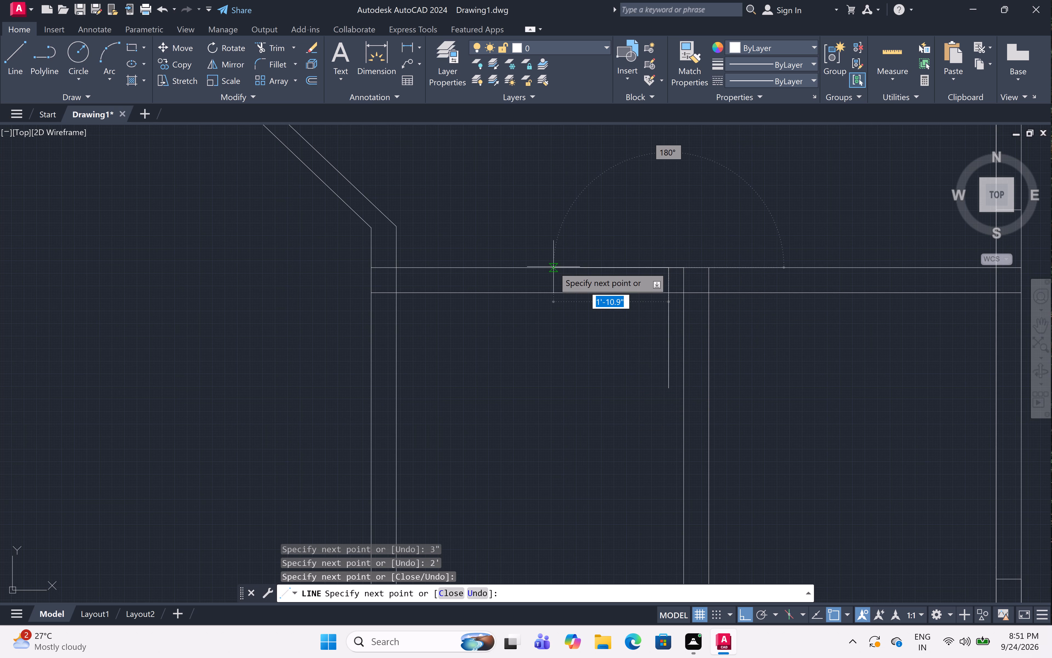
pyautogui.write("2'")
pyautogui.press('space')
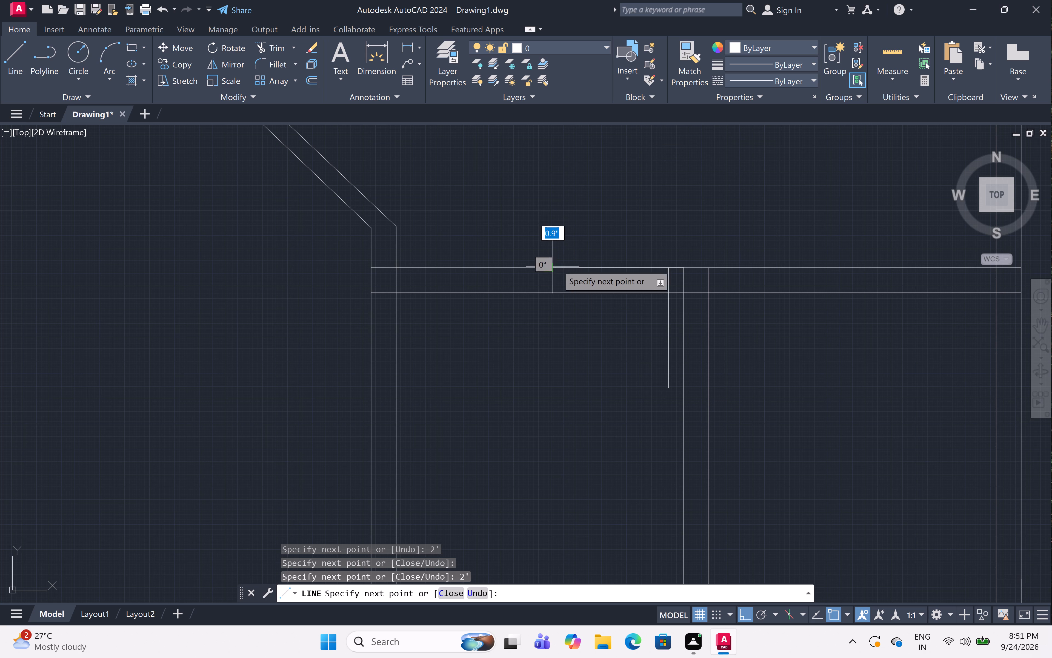
pyautogui.click(547, 295)
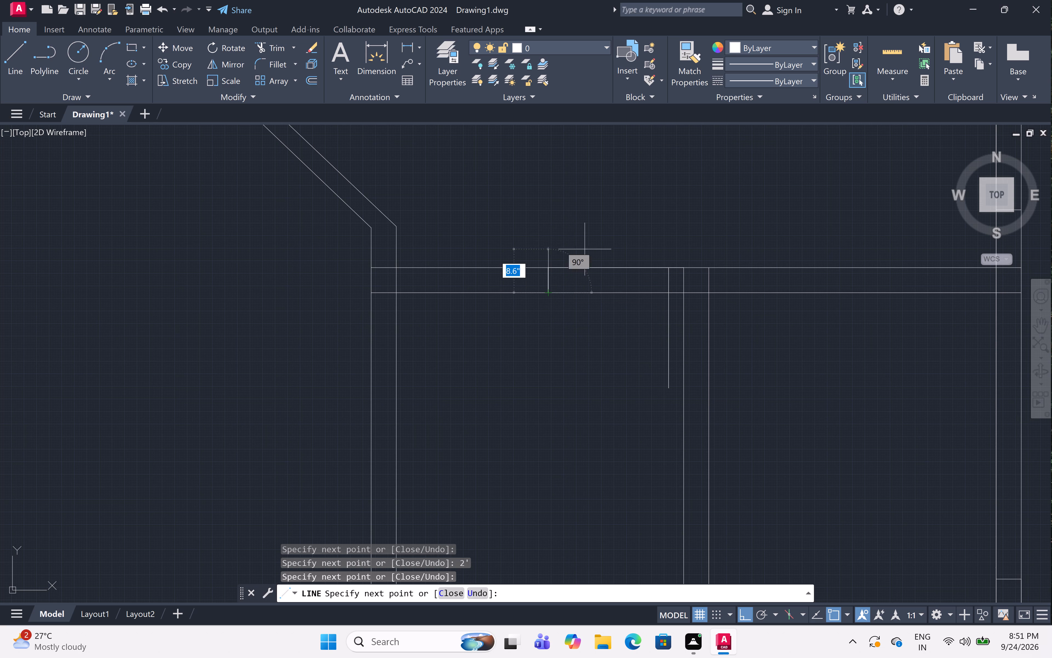
pyautogui.press('space')
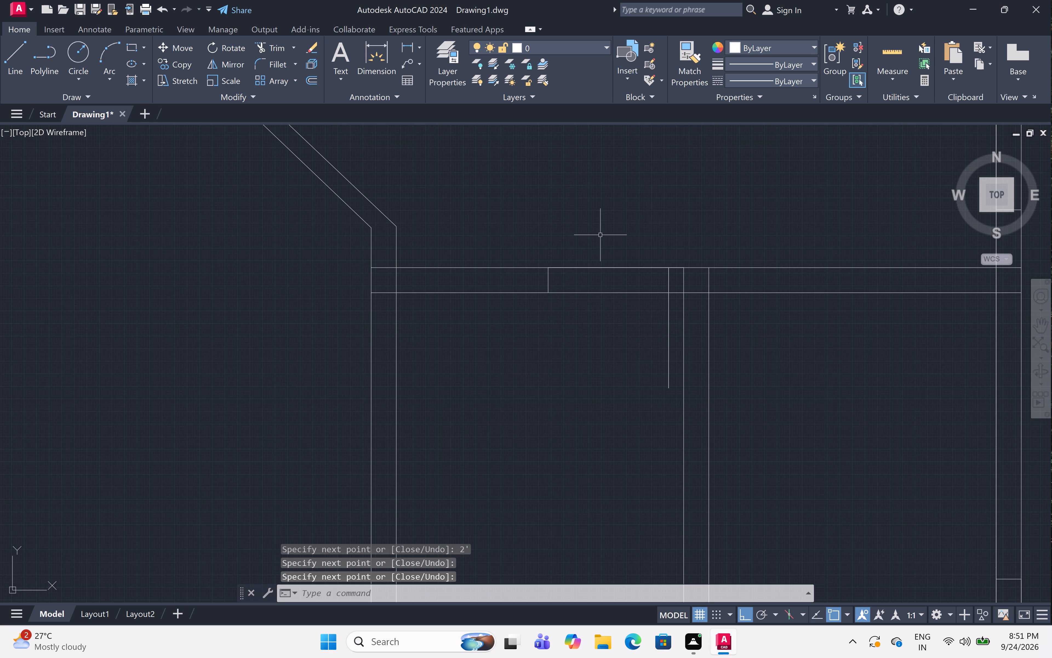
# Outline a short pier in the bottom outer wall, just left of the small rooms: 5" up, rightward along the upper line, and down.
pyautogui.scroll(-4, 601, 235)
pyautogui.moveTo(594, 226); pyautogui.dragTo(592, 229, button='middle')
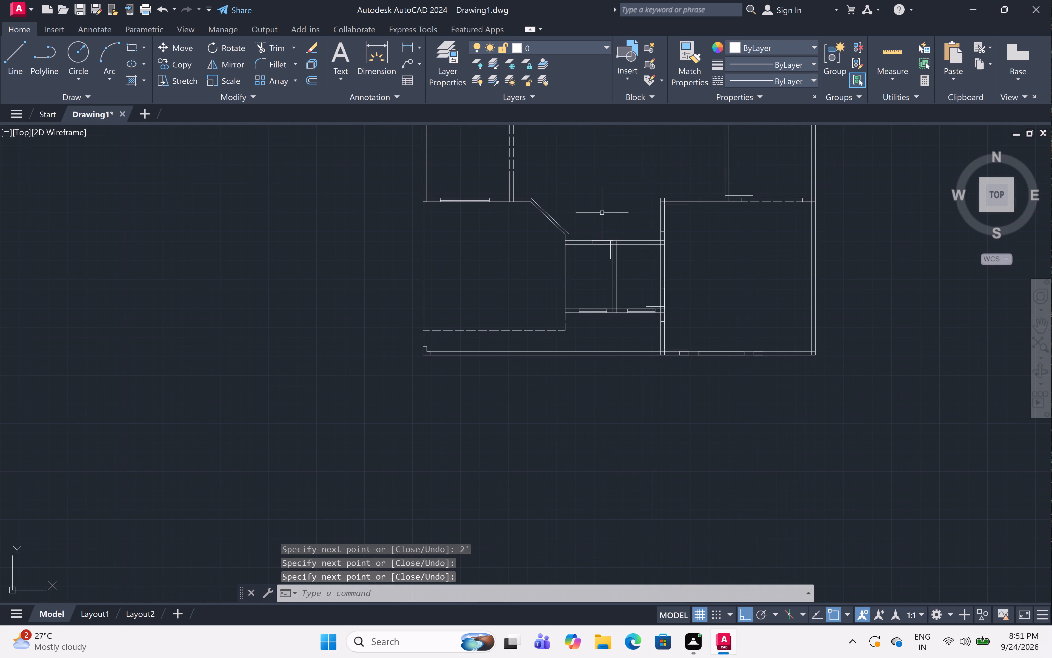
pyautogui.moveTo(592, 229); pyautogui.dragTo(590, 337, button='middle')
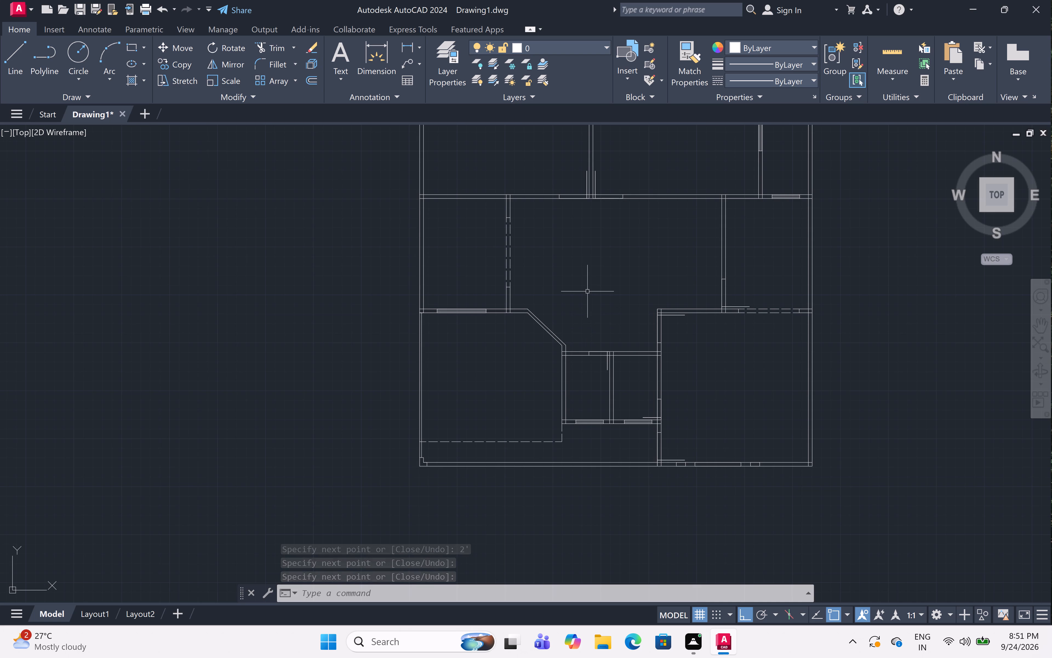
pyautogui.scroll(-1, 585, 305)
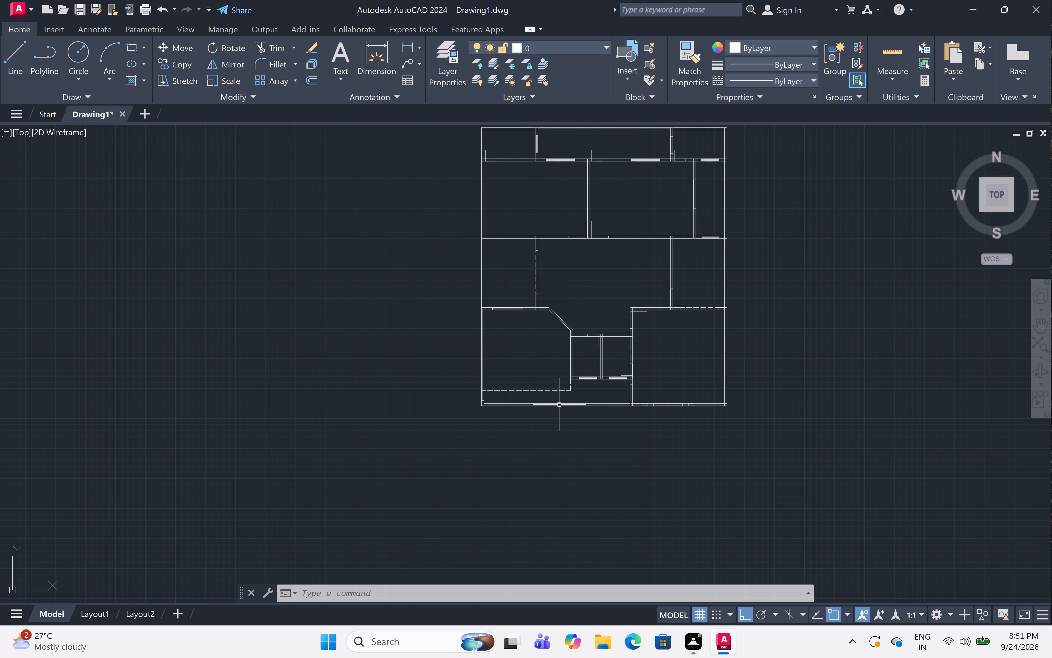
pyautogui.scroll(4, 559, 405)
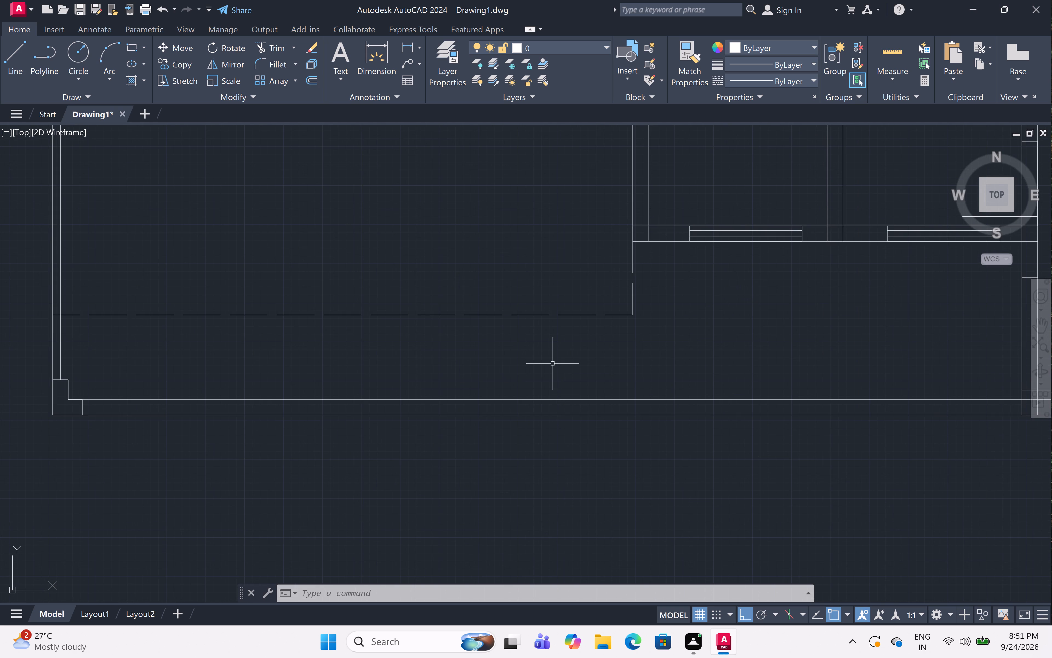
pyautogui.write('l')
pyautogui.press('space')
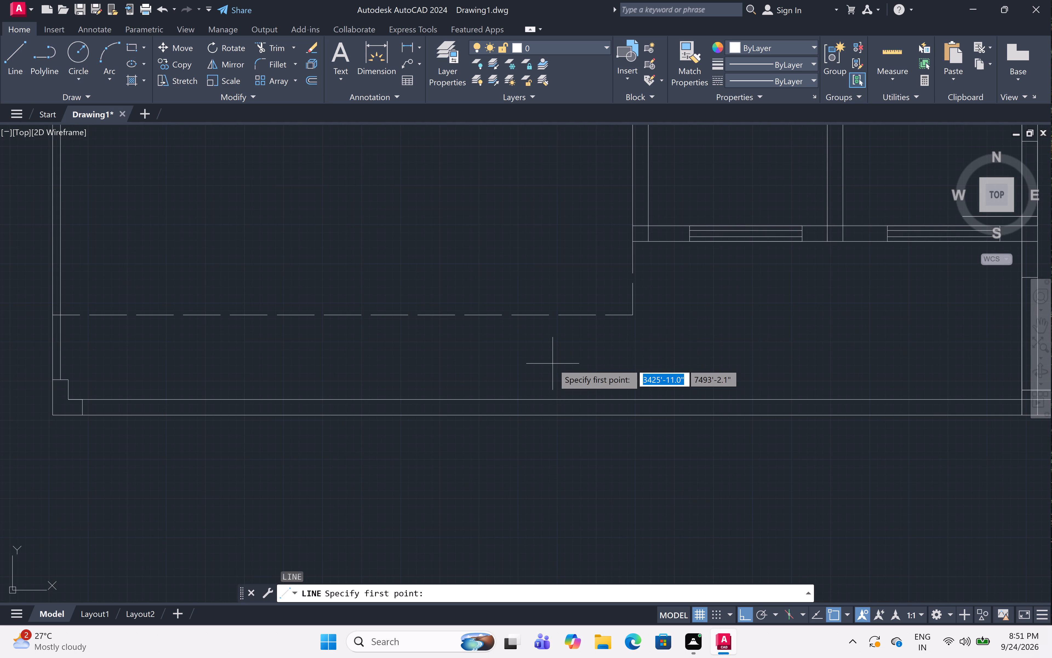
pyautogui.click(514, 416)
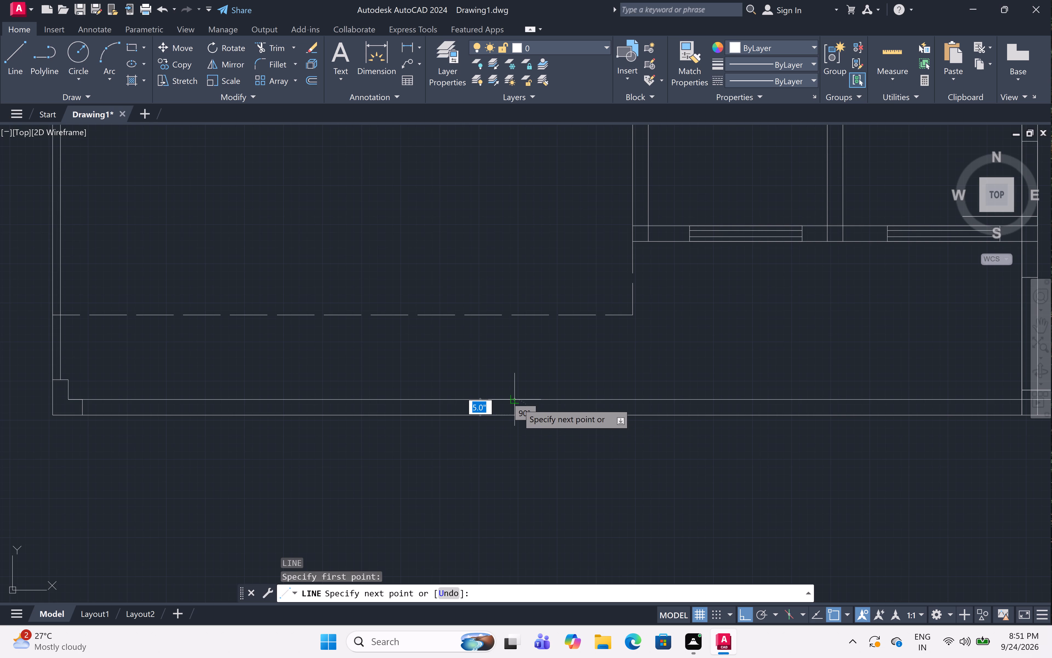
pyautogui.hotkey('ctrl', 'z')
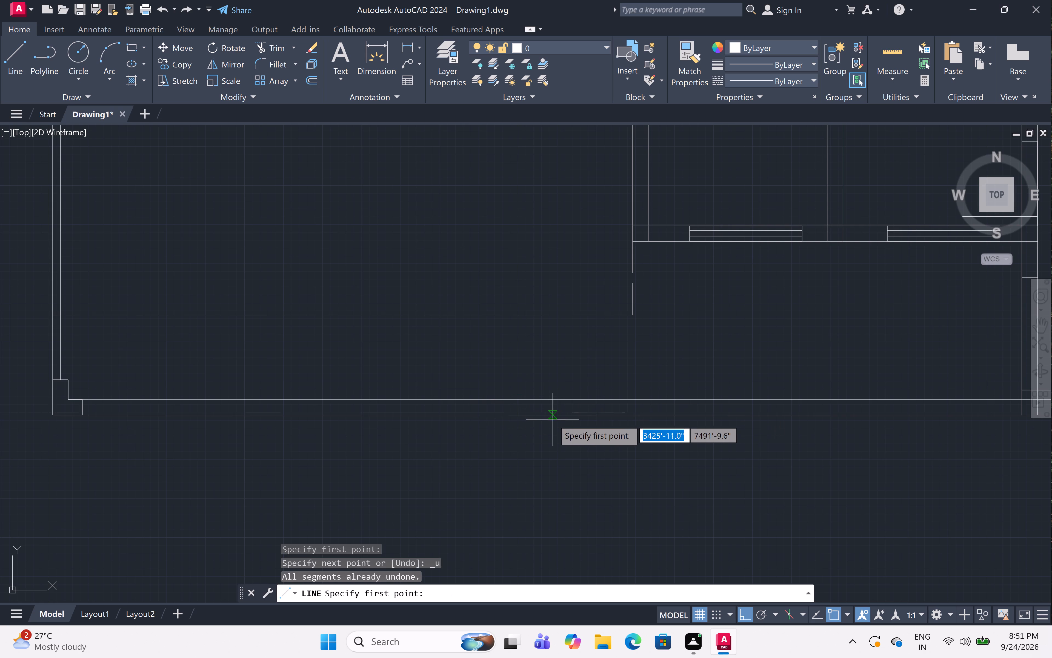
pyautogui.click(564, 415)
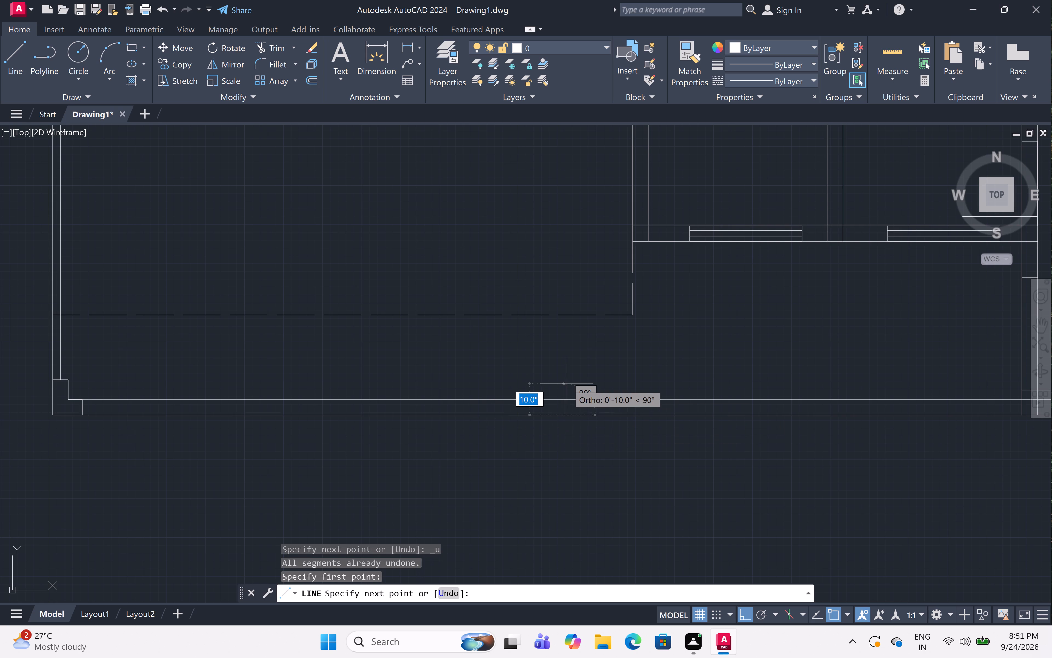
pyautogui.press('5')
pyautogui.write('"')
pyautogui.press('space')
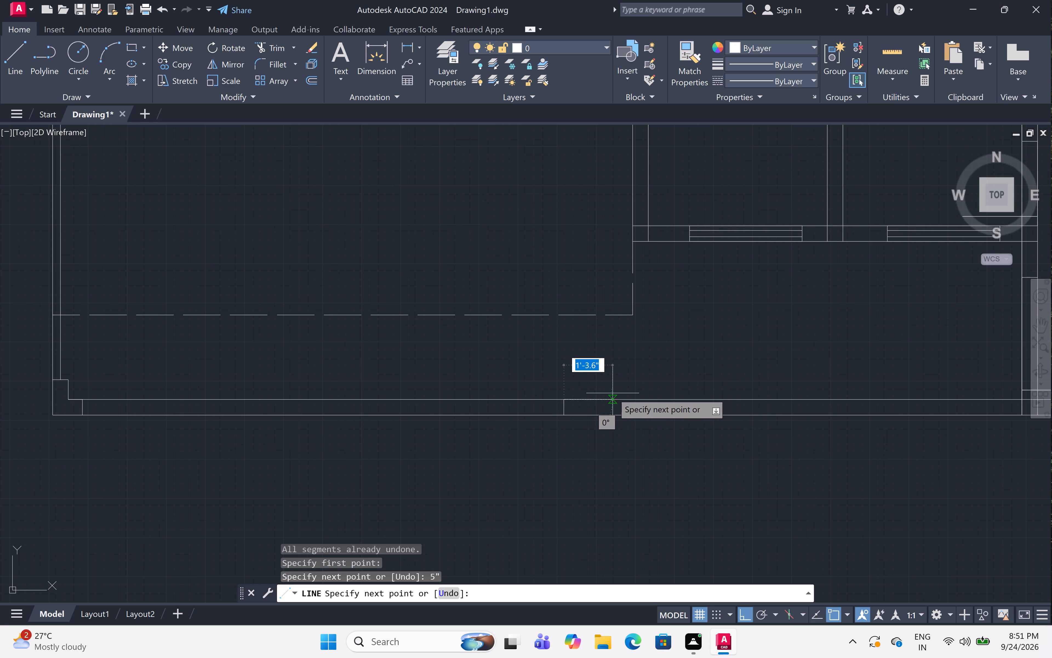
pyautogui.click(603, 394)
pyautogui.click(602, 415)
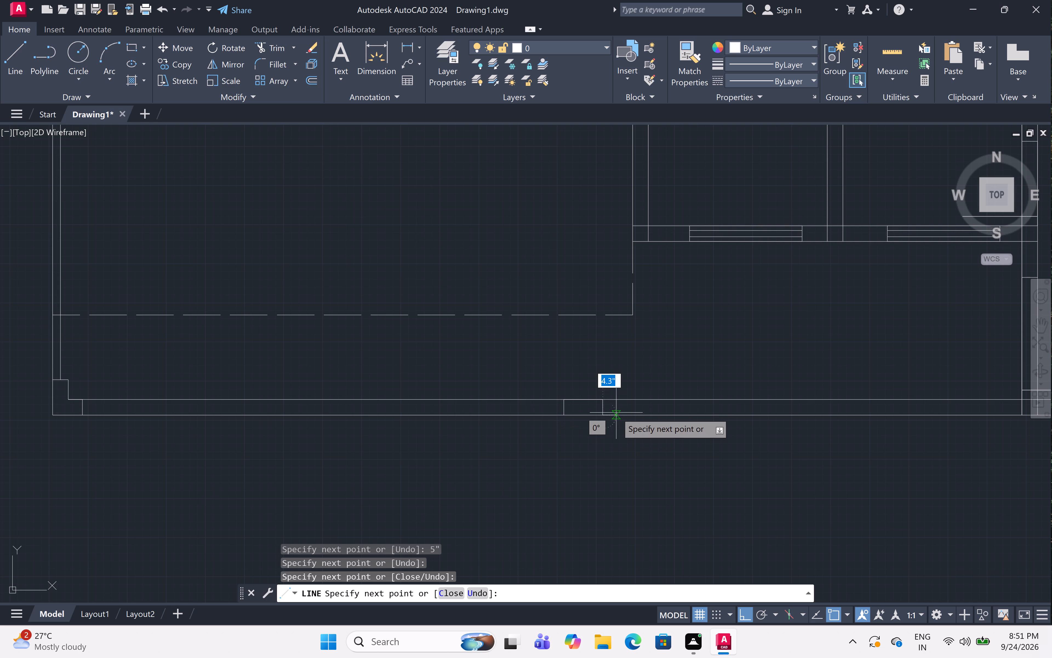
pyautogui.press('Escape')
# Draw a line about 11'-2" long from the pier's right side midpoint along the wall's middle to the lower-right room's left wall.
pyautogui.write('l')
pyautogui.press('space')
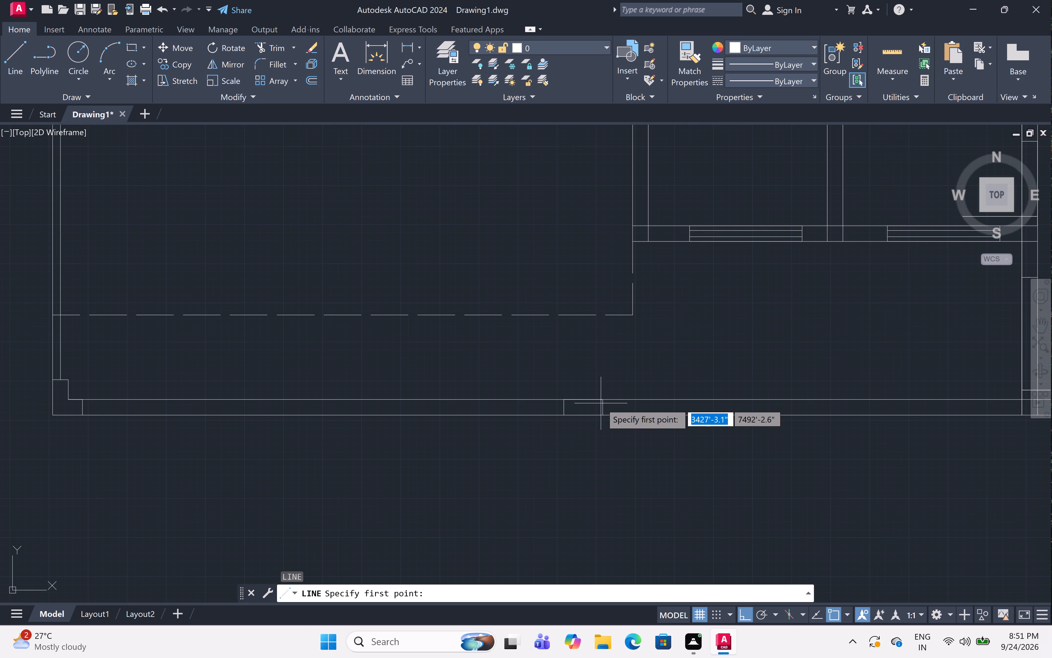
pyautogui.click(602, 407)
pyautogui.scroll(-3, 644, 407)
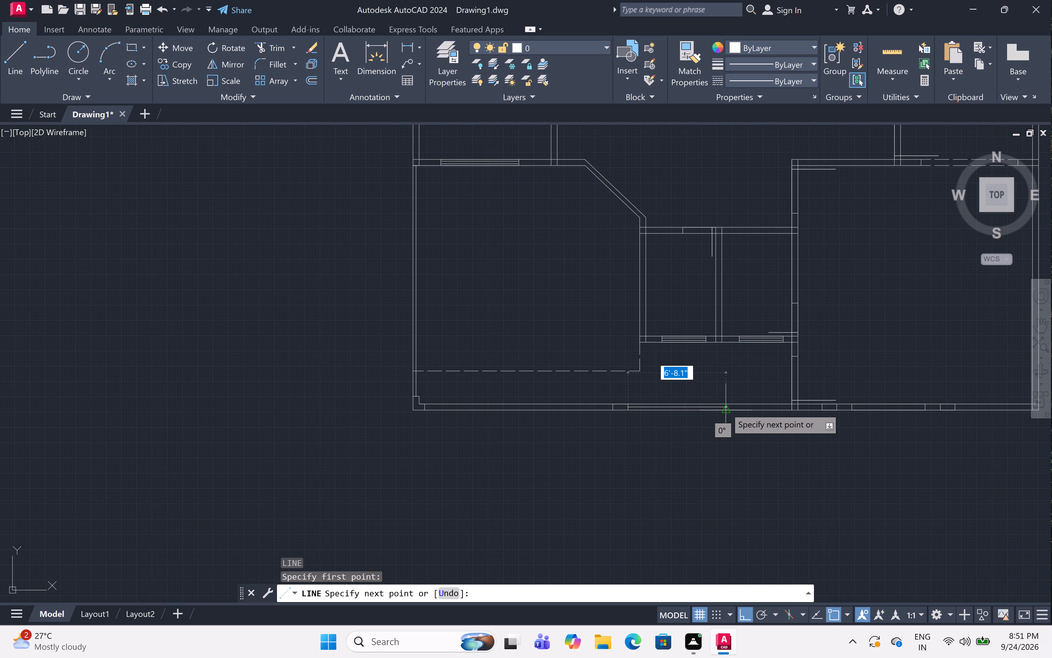
pyautogui.scroll(4, 791, 405)
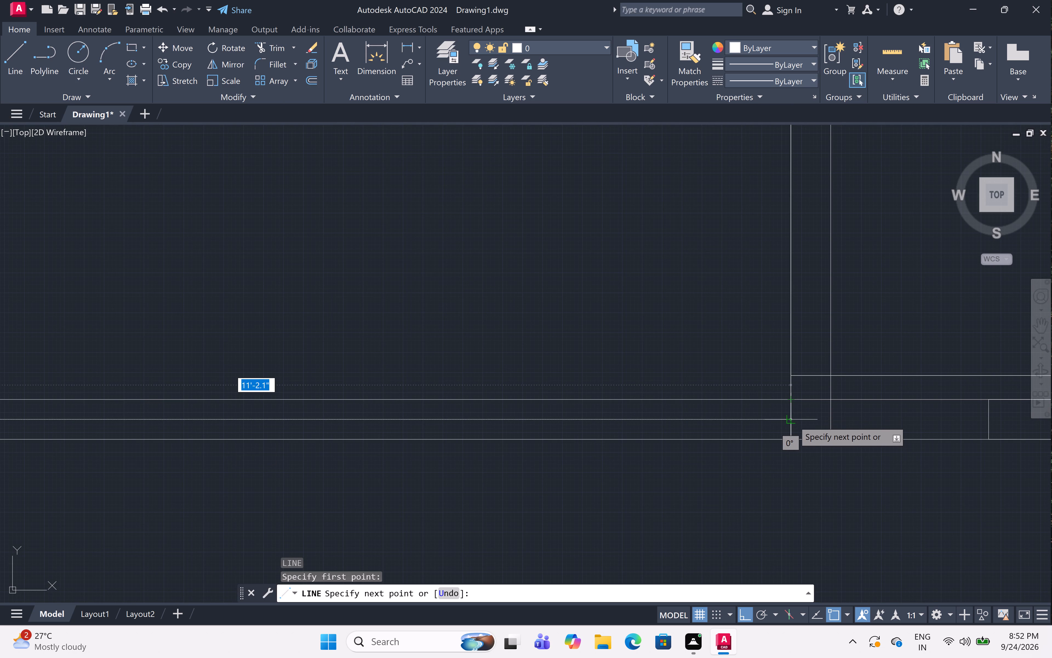
pyautogui.click(792, 421)
pyautogui.press('Escape')
# Trim the bottom outer wall's upper line between the pier and the lower-right room, and its lower line between the left corner and the pier.
pyautogui.press('t')
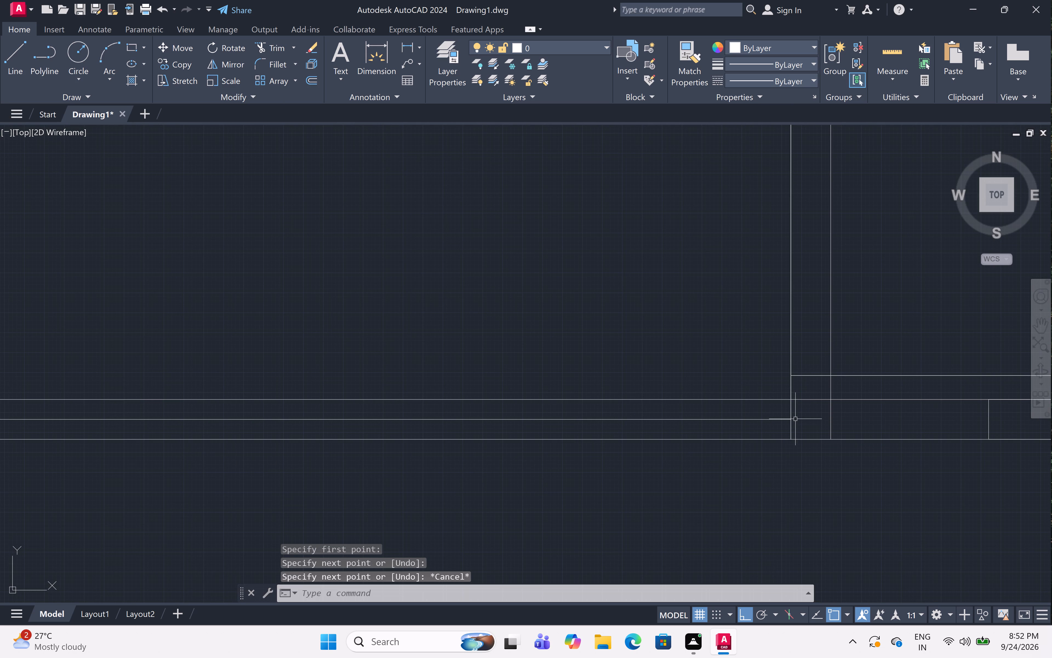
pyautogui.write('r')
pyautogui.press('space')
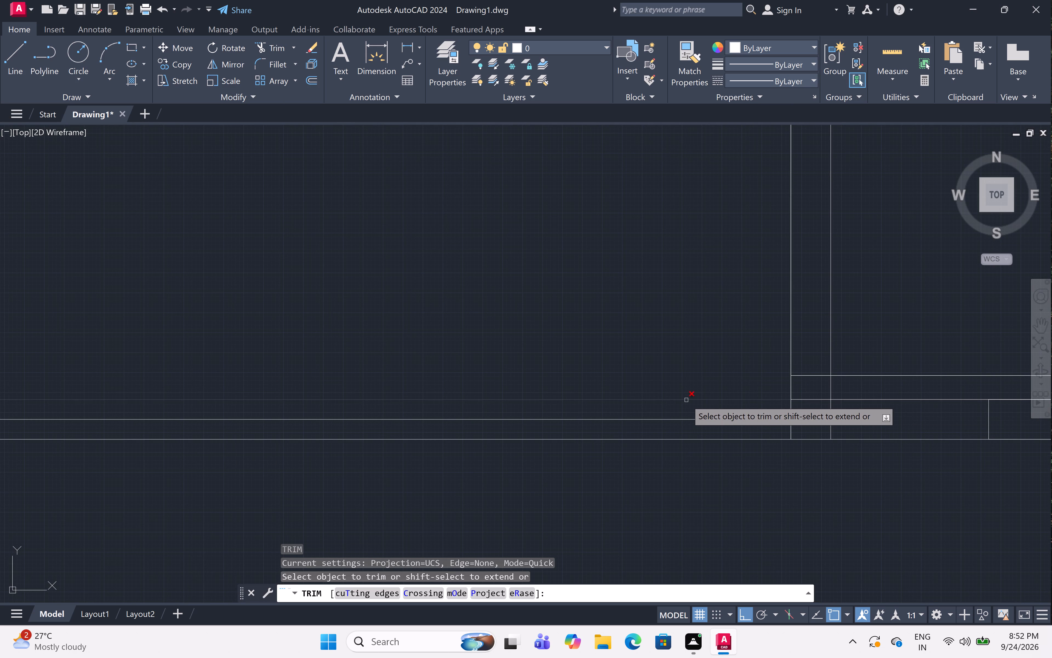
pyautogui.click(686, 400)
pyautogui.scroll(-3, 709, 371)
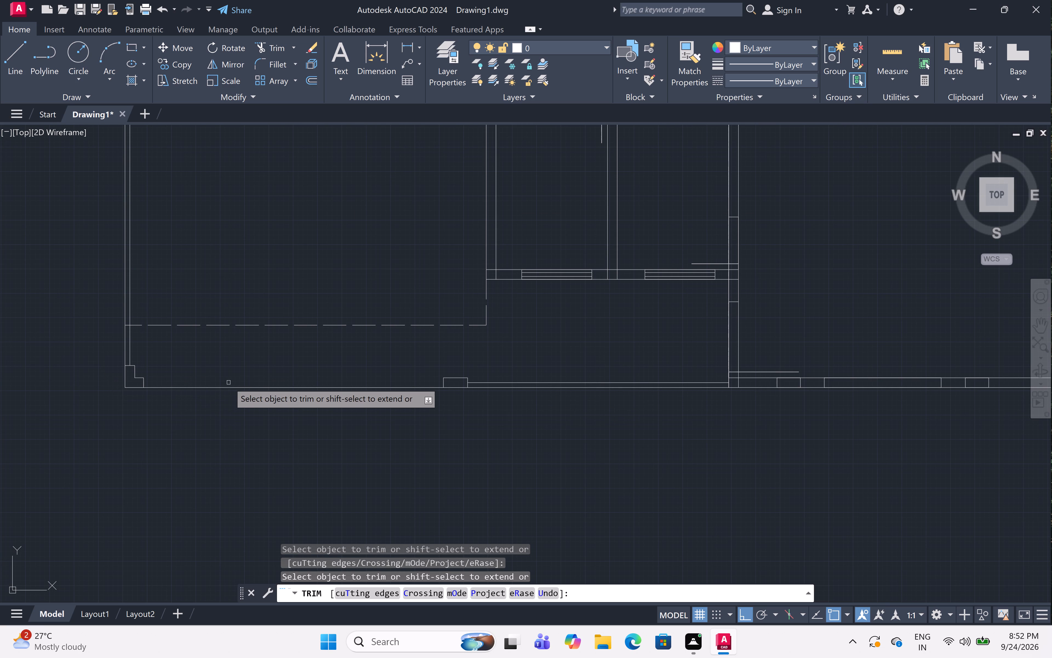
pyautogui.click(231, 388)
pyautogui.scroll(-4, 237, 382)
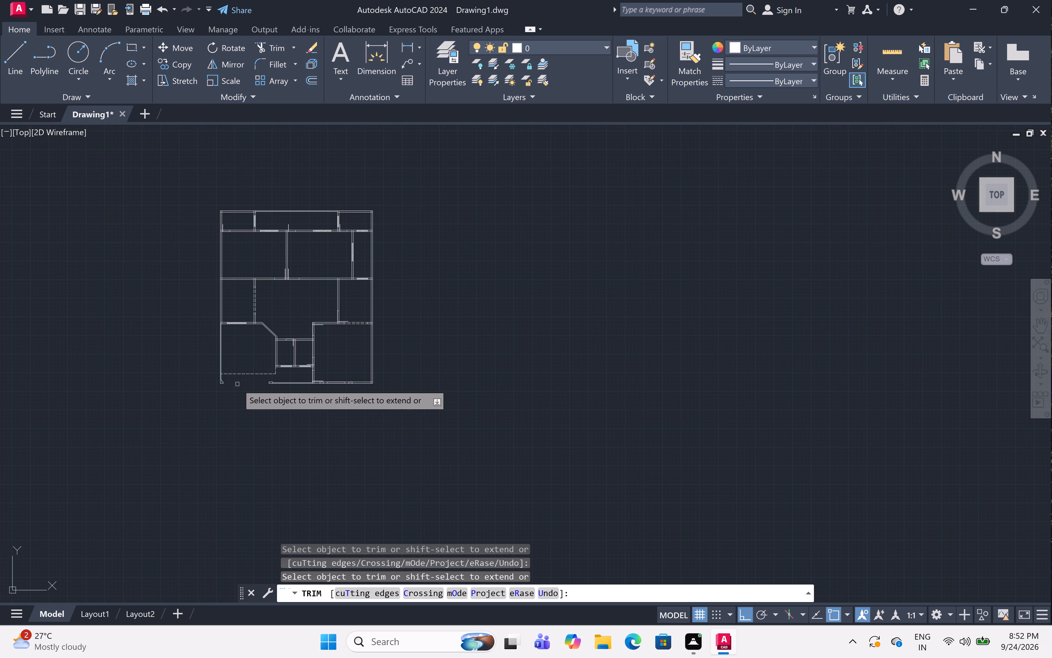
pyautogui.press('Escape')
# Offset the upper and lower lines of the left window in the lower-right room's bottom wall 1.5" inward.
pyautogui.scroll(4, 306, 401)
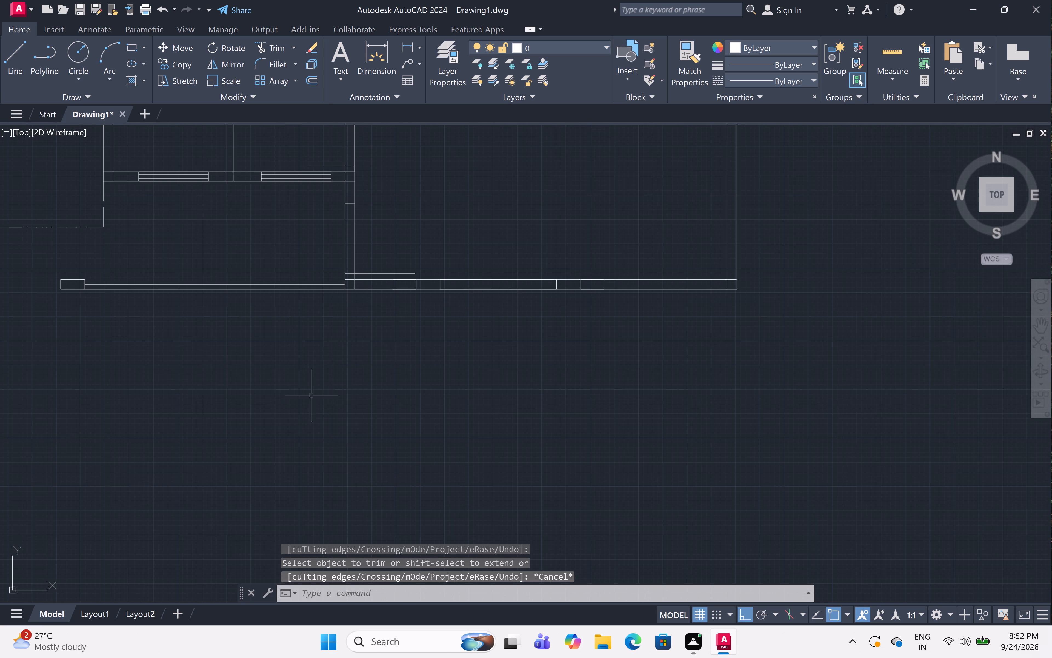
pyautogui.moveTo(417, 214); pyautogui.dragTo(428, 250, button='middle')
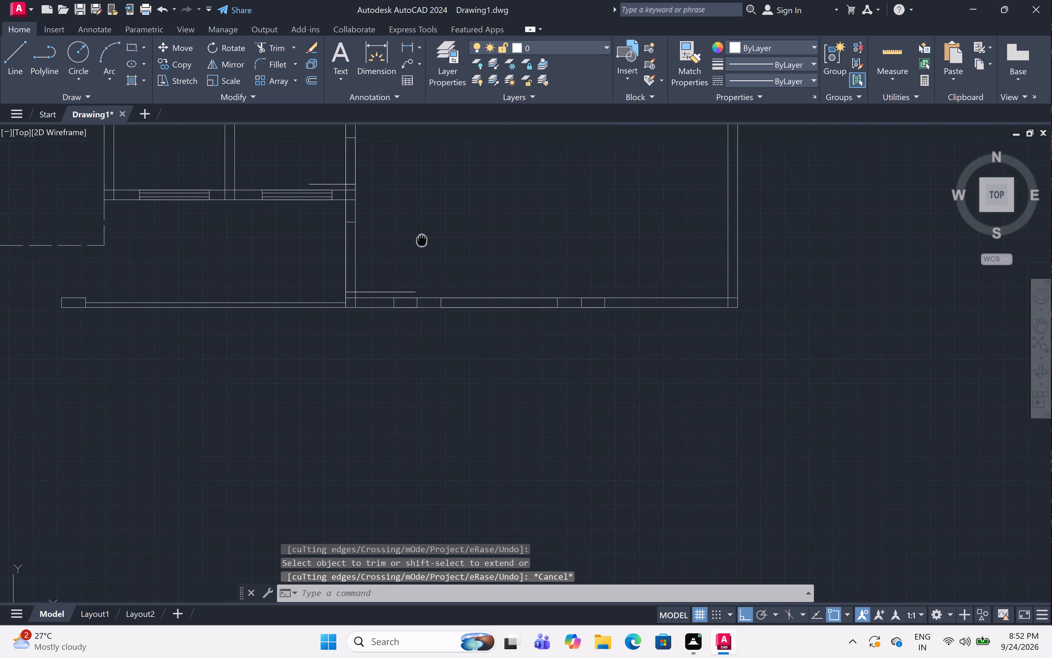
pyautogui.moveTo(428, 250); pyautogui.dragTo(491, 280, button='middle')
pyautogui.scroll(-2, 496, 272)
pyautogui.moveTo(501, 254); pyautogui.dragTo(547, 292, button='middle')
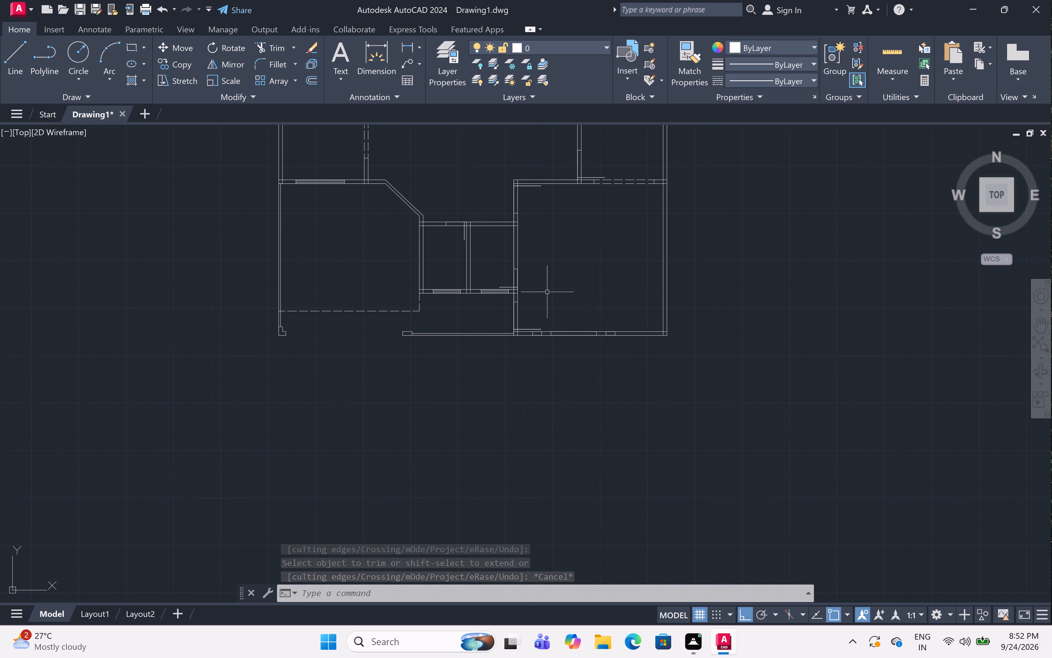
pyautogui.scroll(4, 580, 334)
pyautogui.write('off')
pyautogui.press('space')
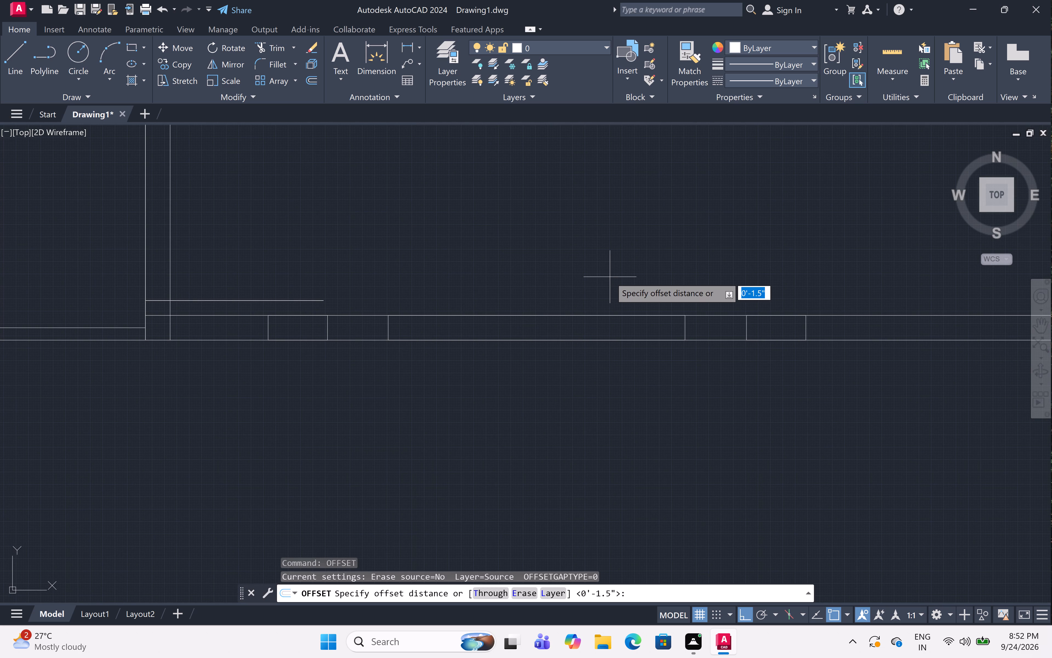
pyautogui.press('space')
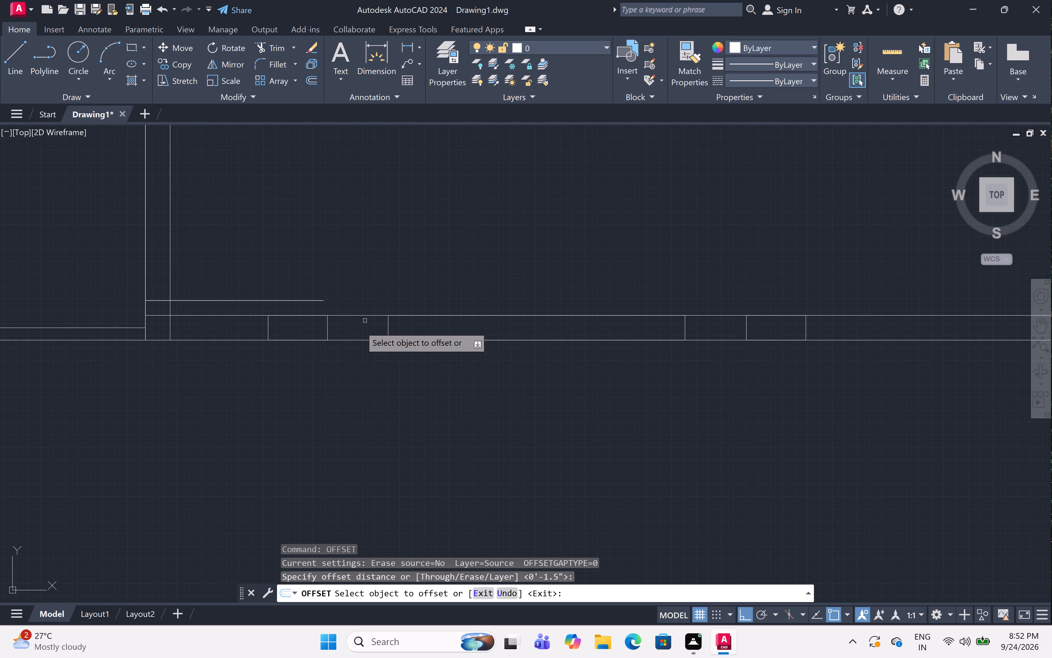
pyautogui.click(301, 316)
pyautogui.click(300, 354)
pyautogui.doubleClick(297, 341)
pyautogui.click(316, 298)
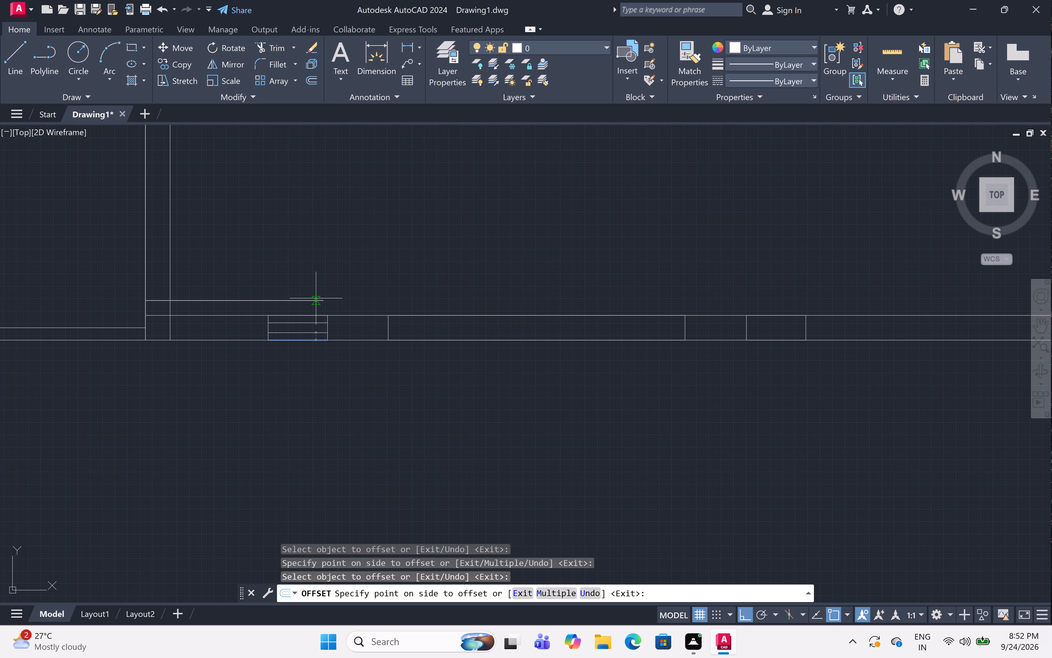
# Offset the upper and lower lines of the wide middle window in the same bottom wall 1.5" inward.
pyautogui.scroll(-2, 329, 296)
pyautogui.scroll(2, 449, 318)
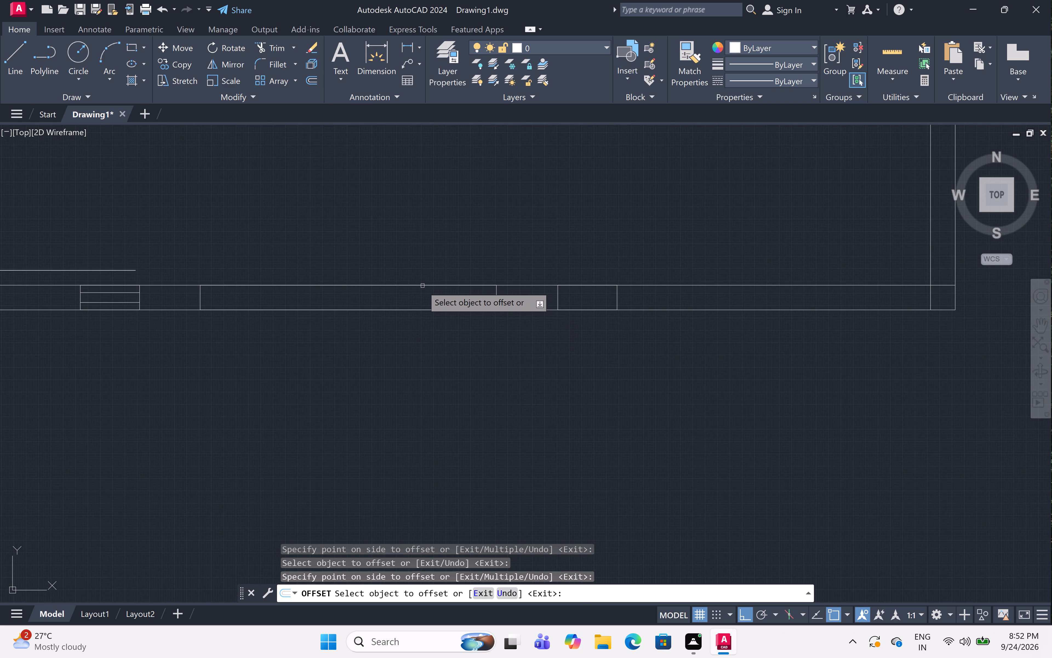
pyautogui.click(422, 285)
pyautogui.click(412, 316)
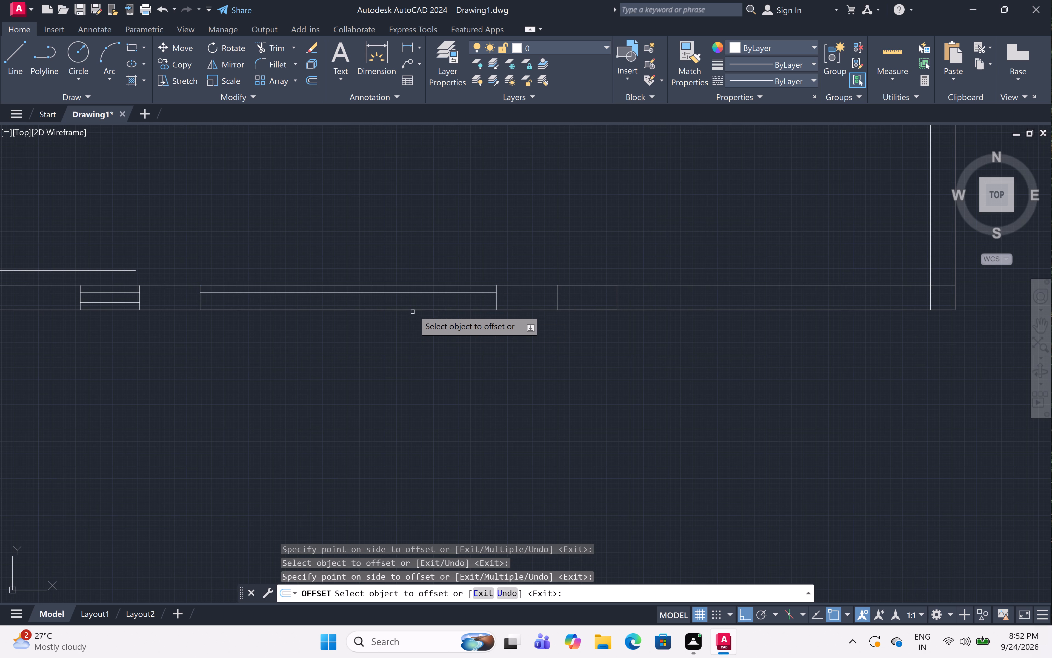
pyautogui.click(413, 309)
pyautogui.click(421, 273)
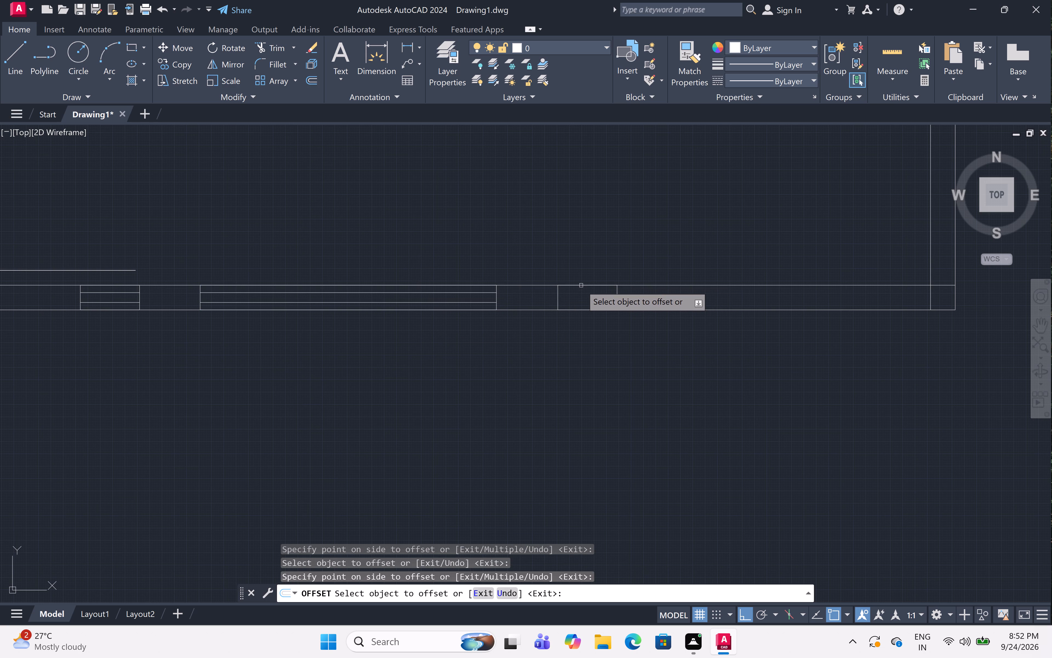
# Offset the upper and lower lines of the right window in the same bottom wall 1.5" inward.
pyautogui.doubleClick(581, 285)
pyautogui.click(575, 306)
pyautogui.click(576, 311)
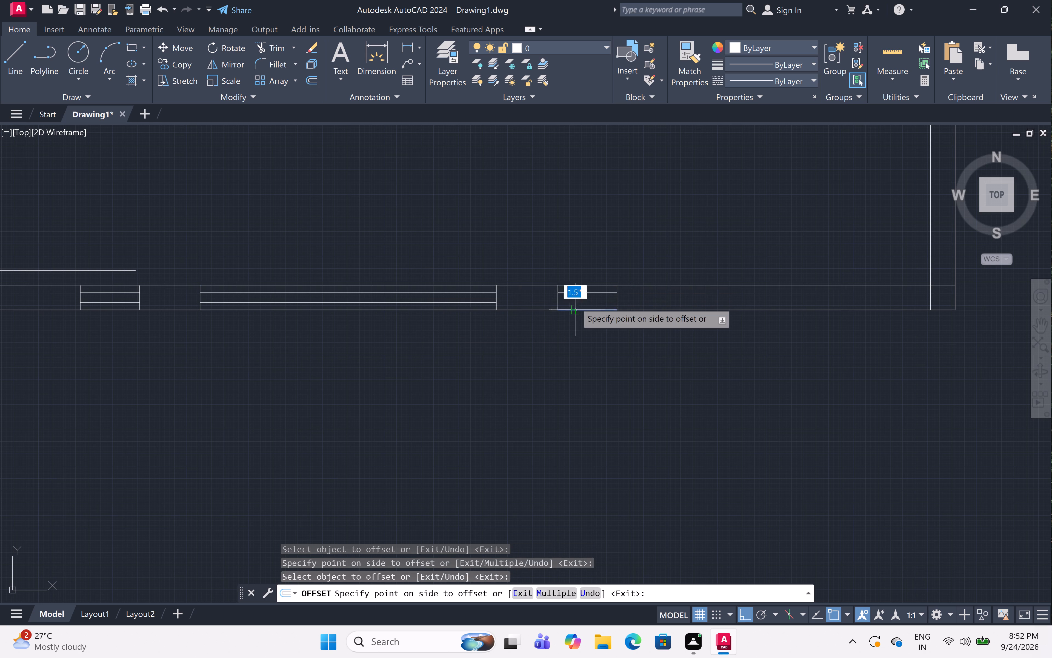
pyautogui.doubleClick(575, 297)
pyautogui.scroll(-3, 588, 268)
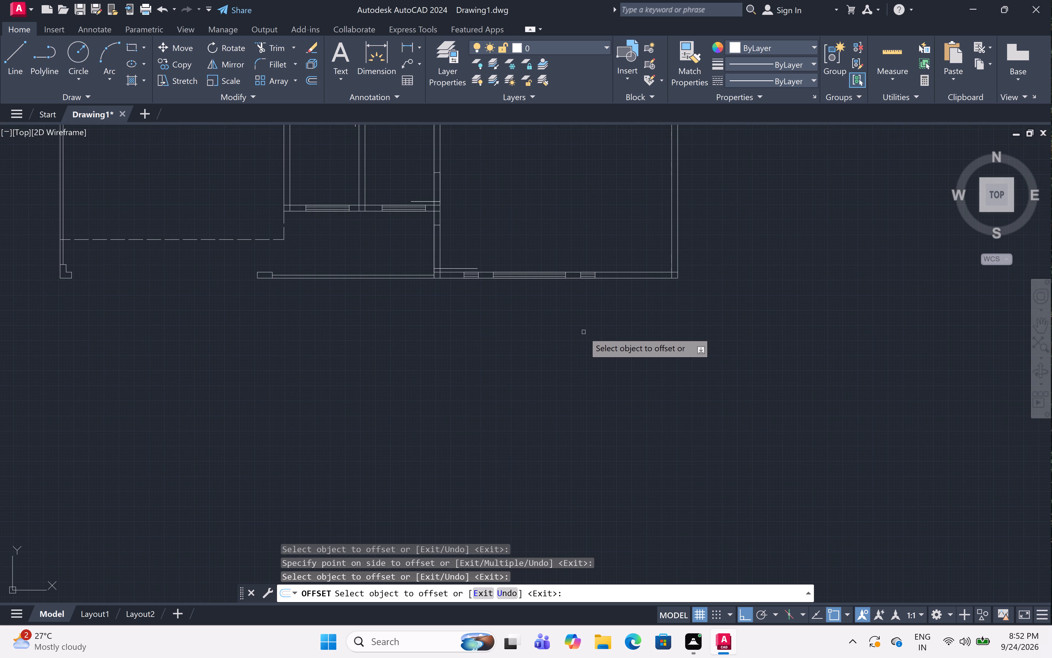
pyautogui.press('Escape')
# Select the horizontal lines and end lines of the three windows in the lower-right room's bottom wall, working from the left window to the right.
pyautogui.scroll(-1, 596, 315)
pyautogui.moveTo(520, 337); pyautogui.dragTo(607, 348, button='middle')
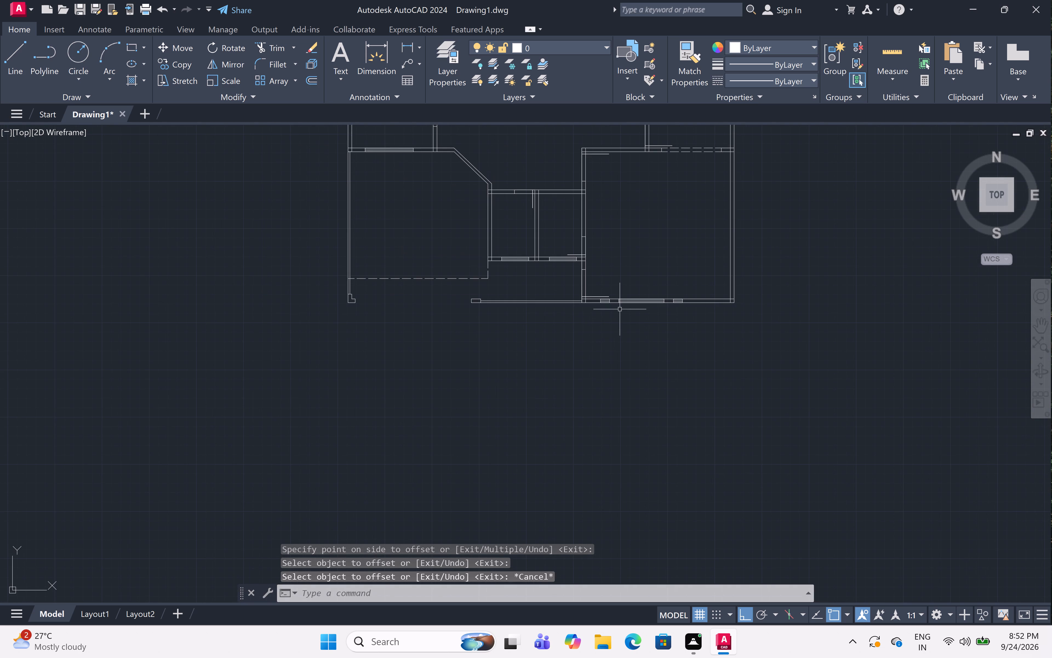
pyautogui.scroll(4, 623, 300)
pyautogui.scroll(1, 488, 306)
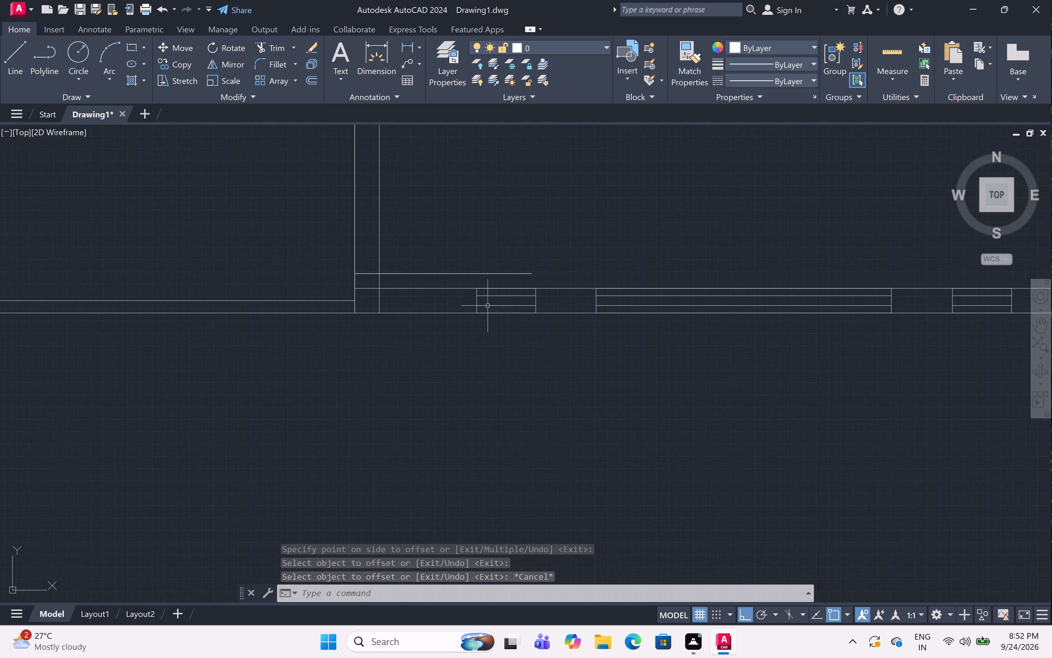
pyautogui.click(513, 279)
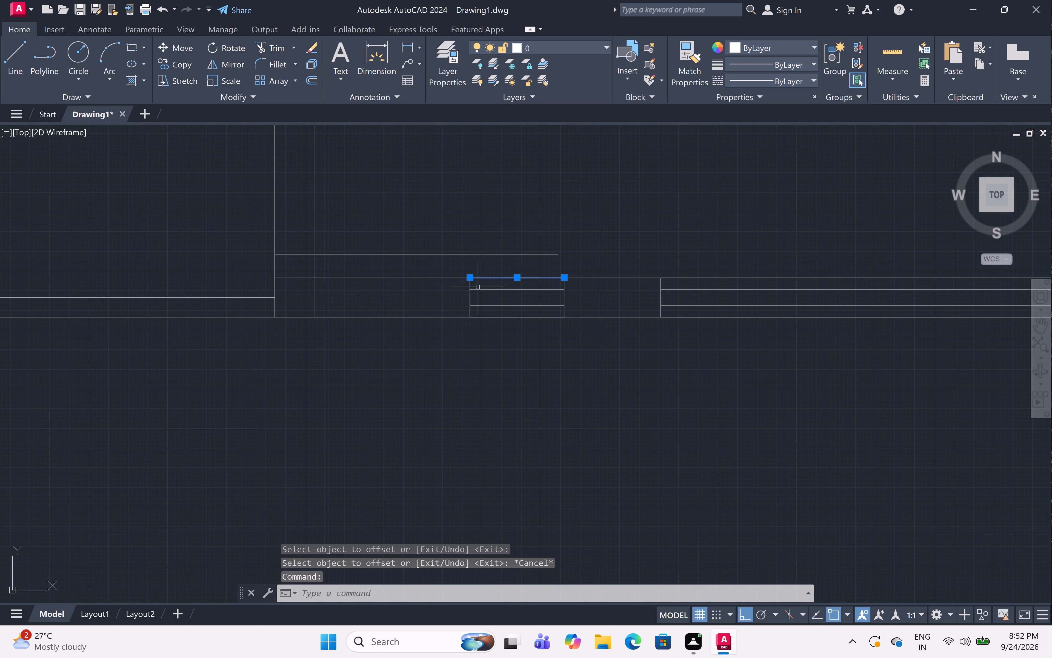
pyautogui.click(469, 289)
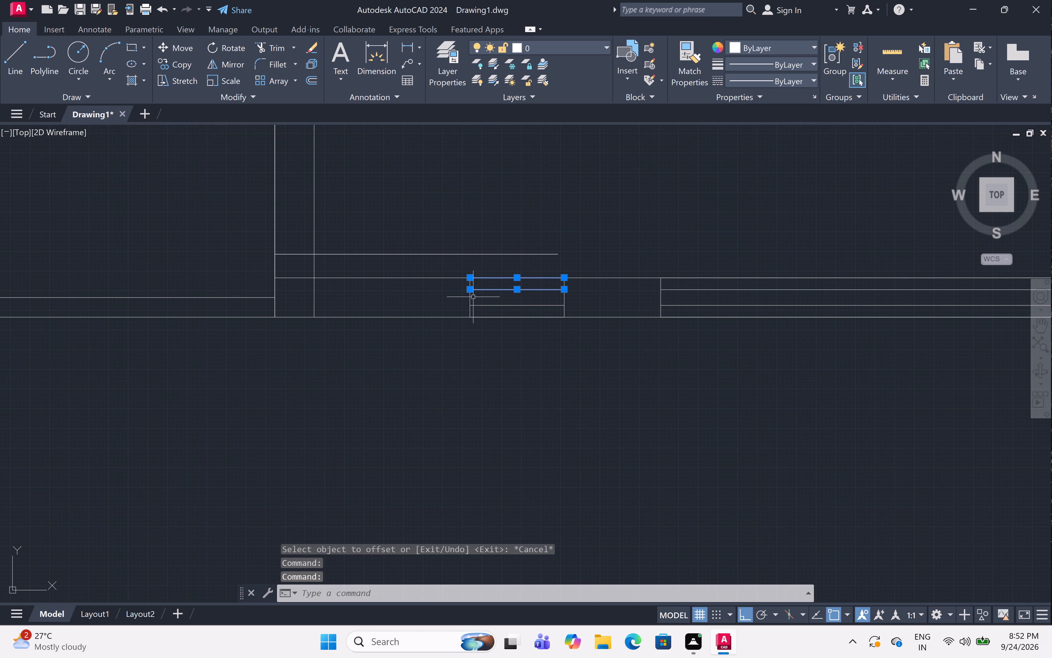
pyautogui.click(481, 305)
pyautogui.click(484, 315)
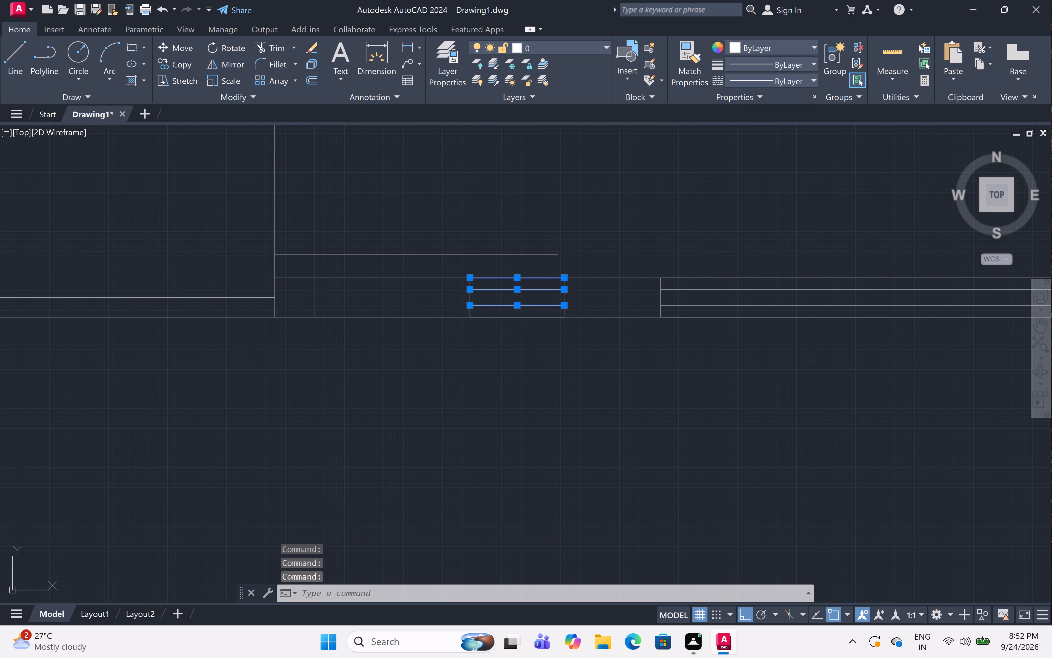
pyautogui.scroll(4, 472, 301)
pyautogui.click(454, 279)
pyautogui.scroll(-5, 456, 283)
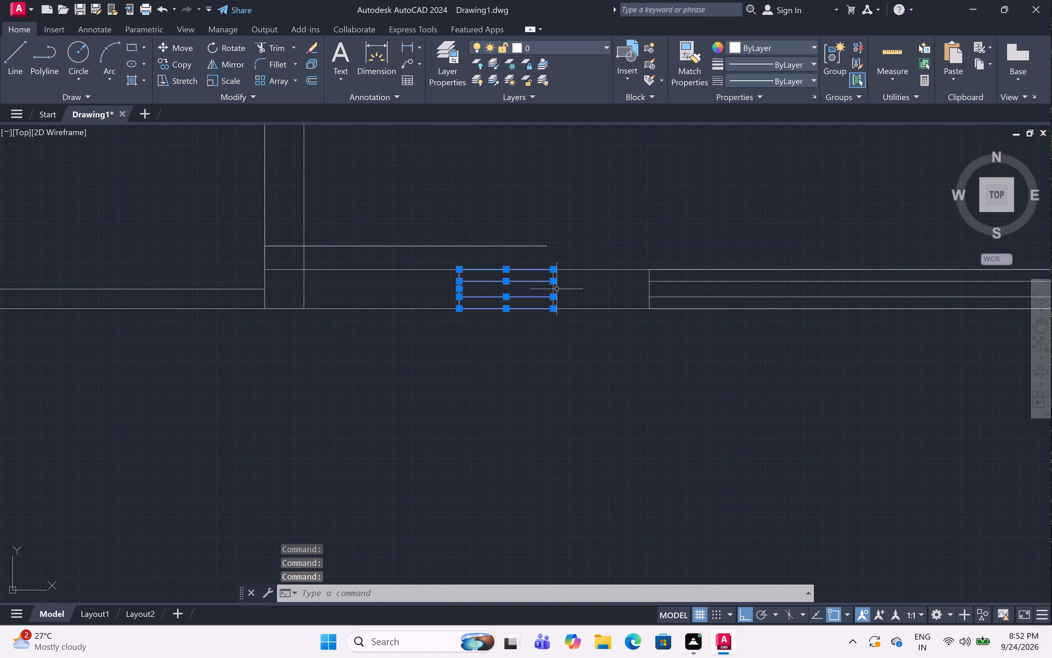
pyautogui.scroll(5, 556, 290)
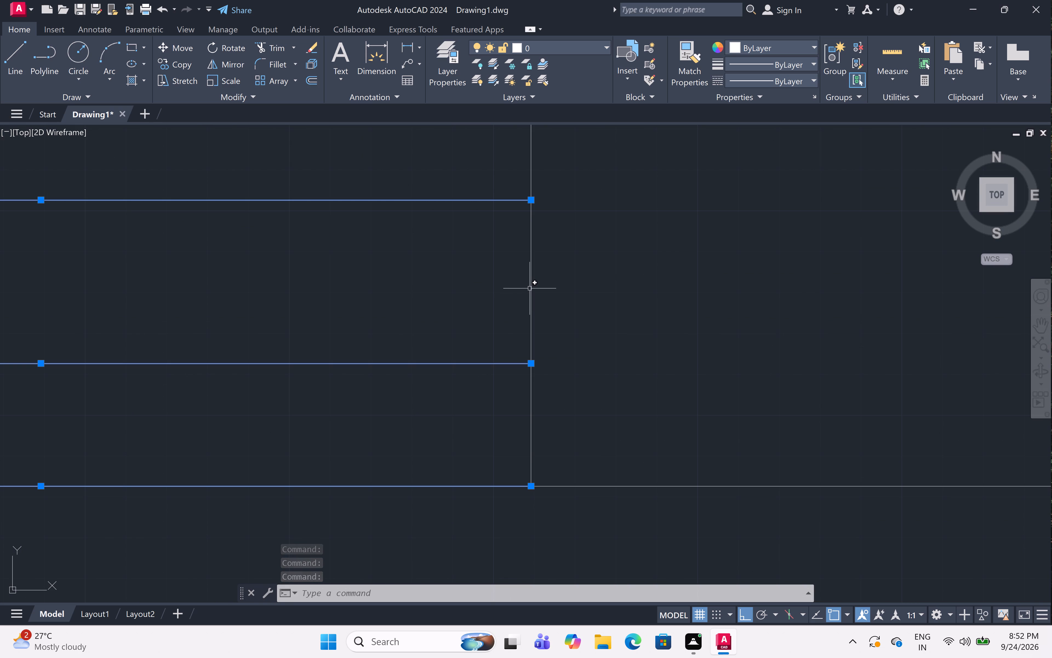
pyautogui.click(531, 288)
pyautogui.scroll(-6, 535, 286)
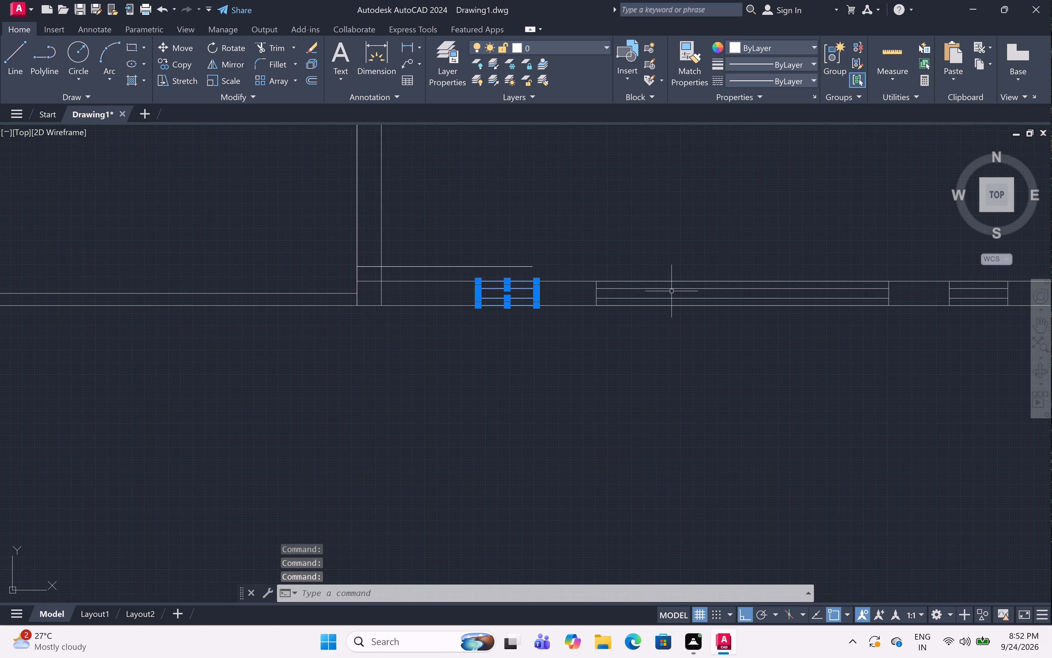
pyautogui.scroll(3, 713, 290)
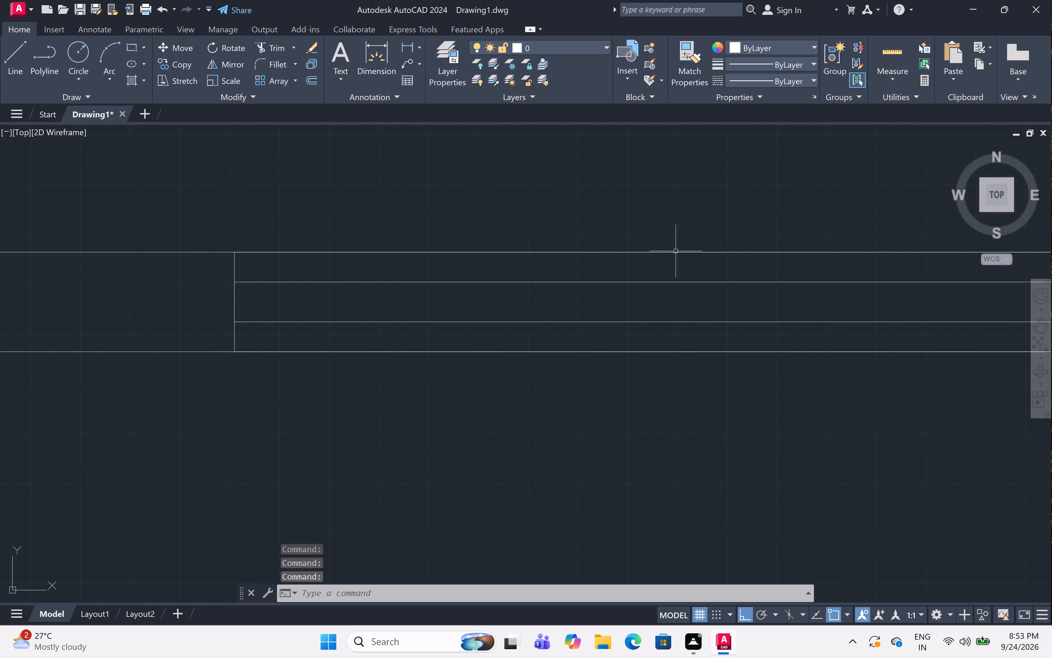
pyautogui.click(676, 252)
pyautogui.click(669, 283)
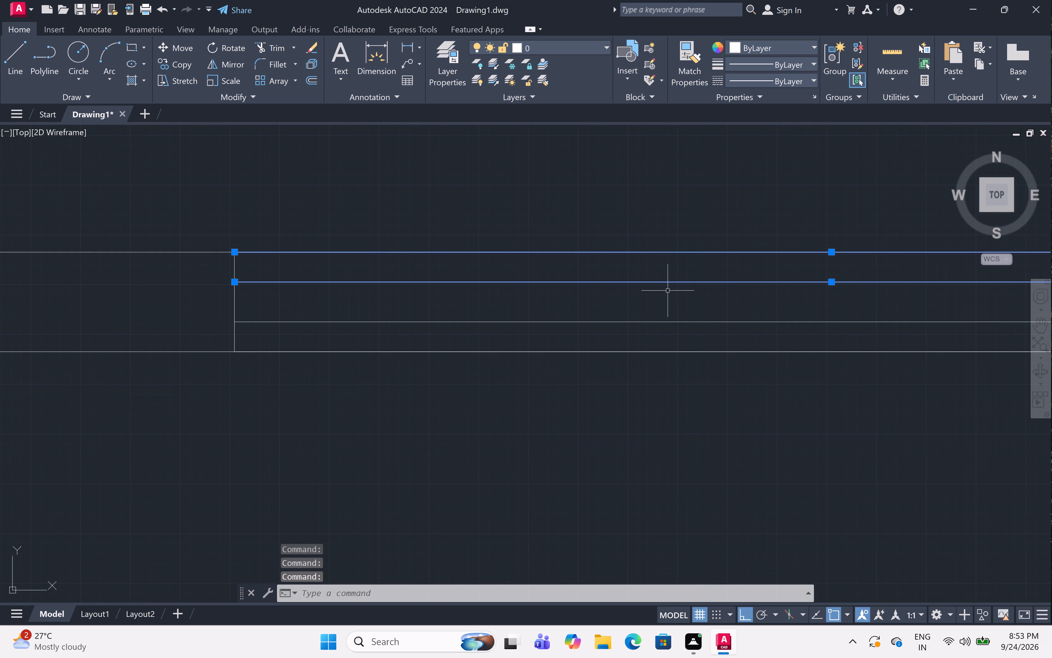
pyautogui.click(661, 323)
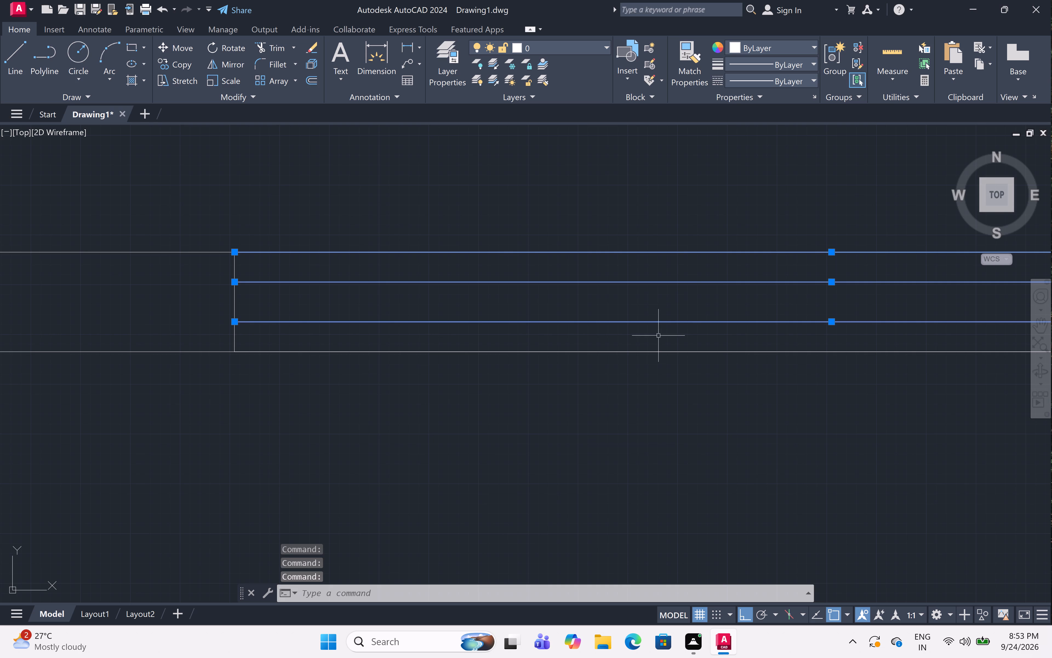
pyautogui.click(655, 353)
pyautogui.scroll(-4, 684, 311)
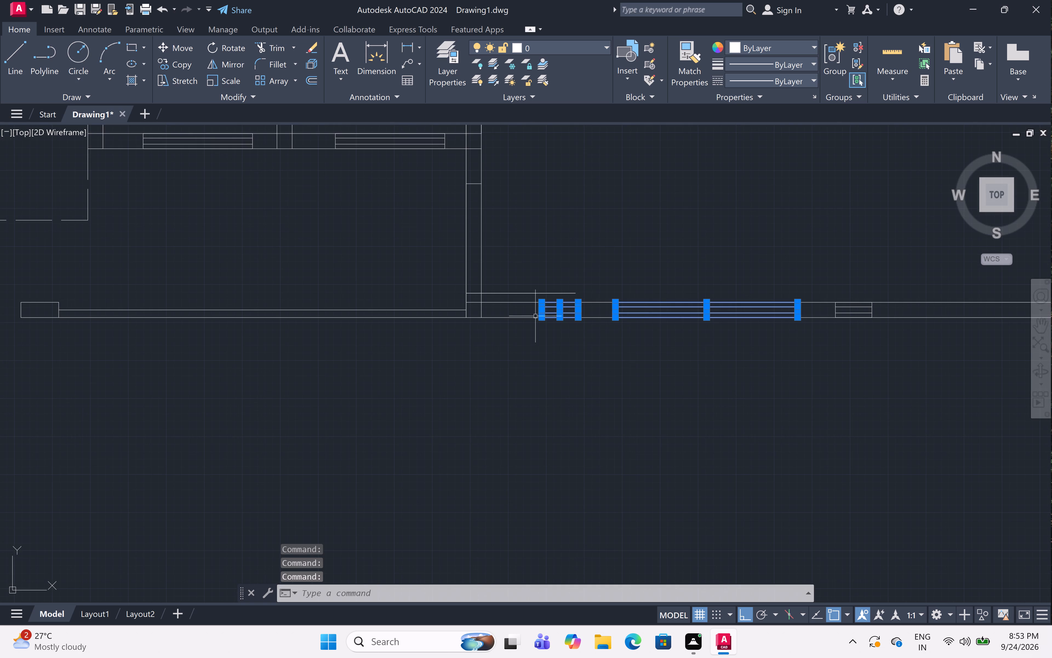
pyautogui.scroll(5, 612, 311)
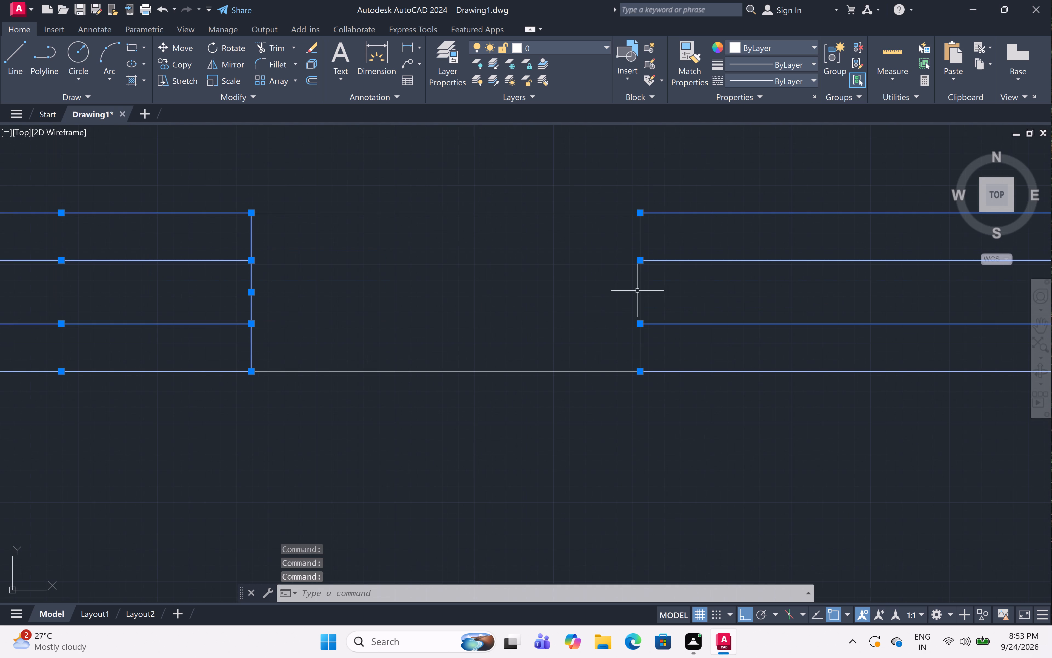
pyautogui.click(640, 293)
pyautogui.scroll(-5, 641, 291)
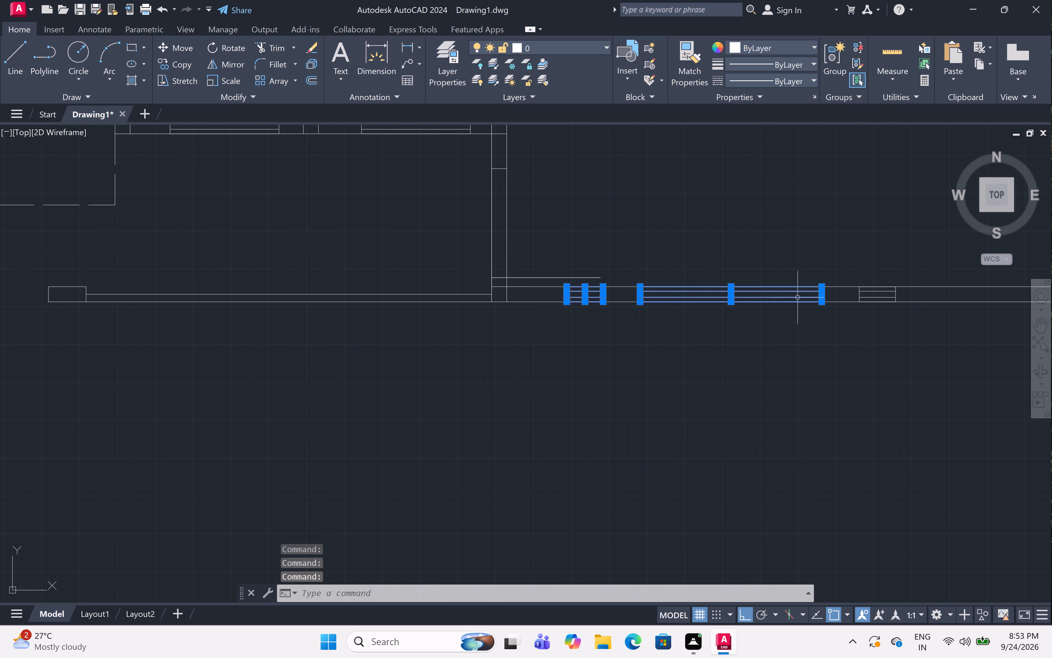
pyautogui.scroll(5, 824, 296)
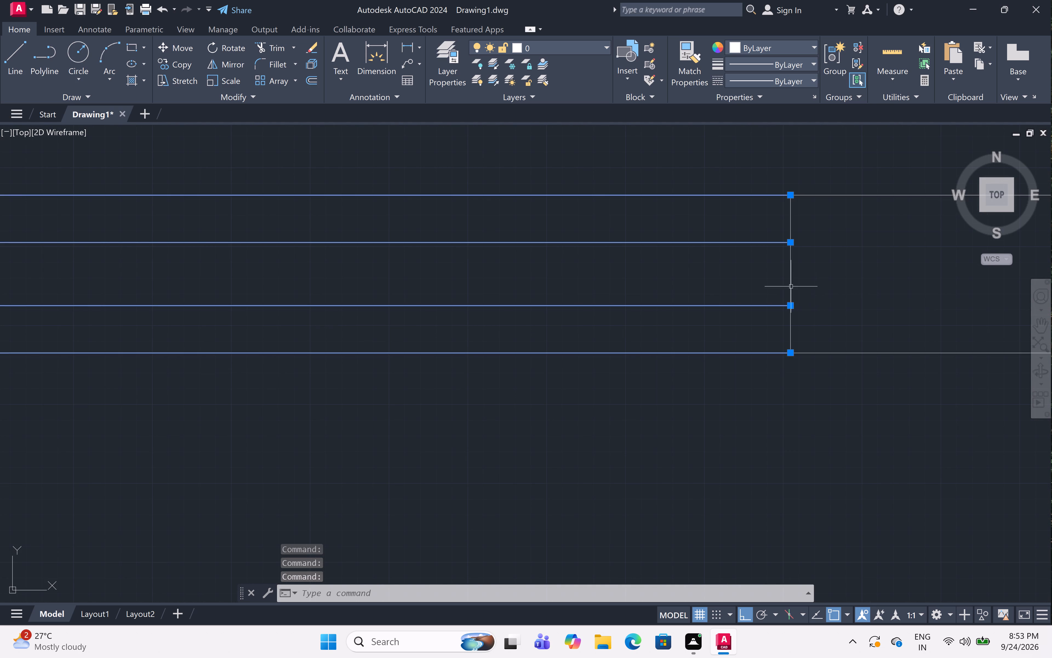
pyautogui.click(790, 280)
pyautogui.scroll(-5, 798, 279)
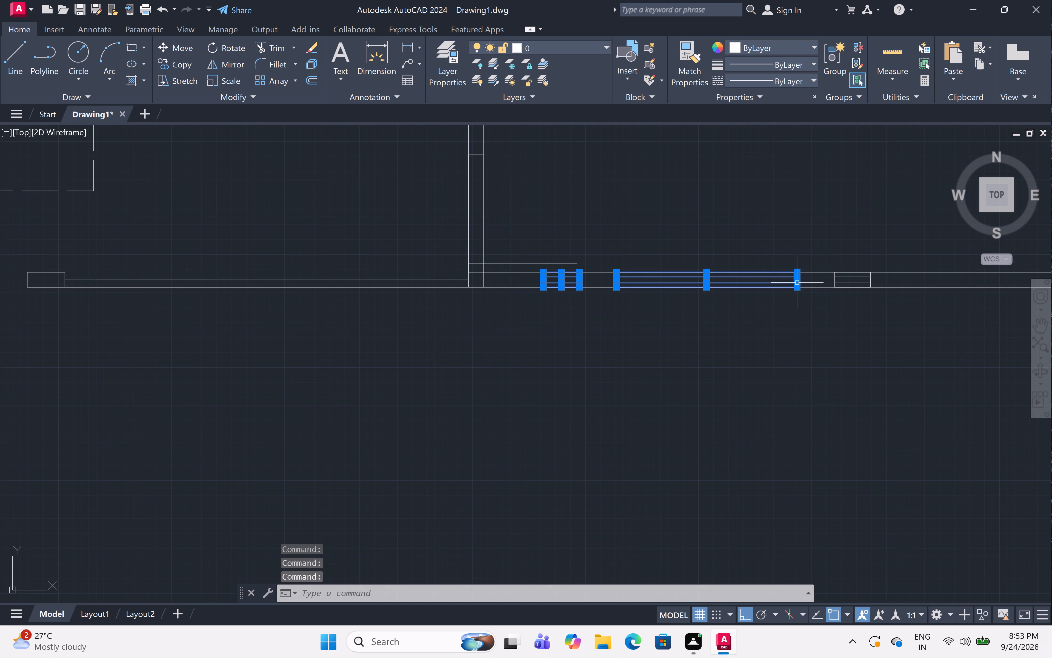
pyautogui.scroll(5, 858, 277)
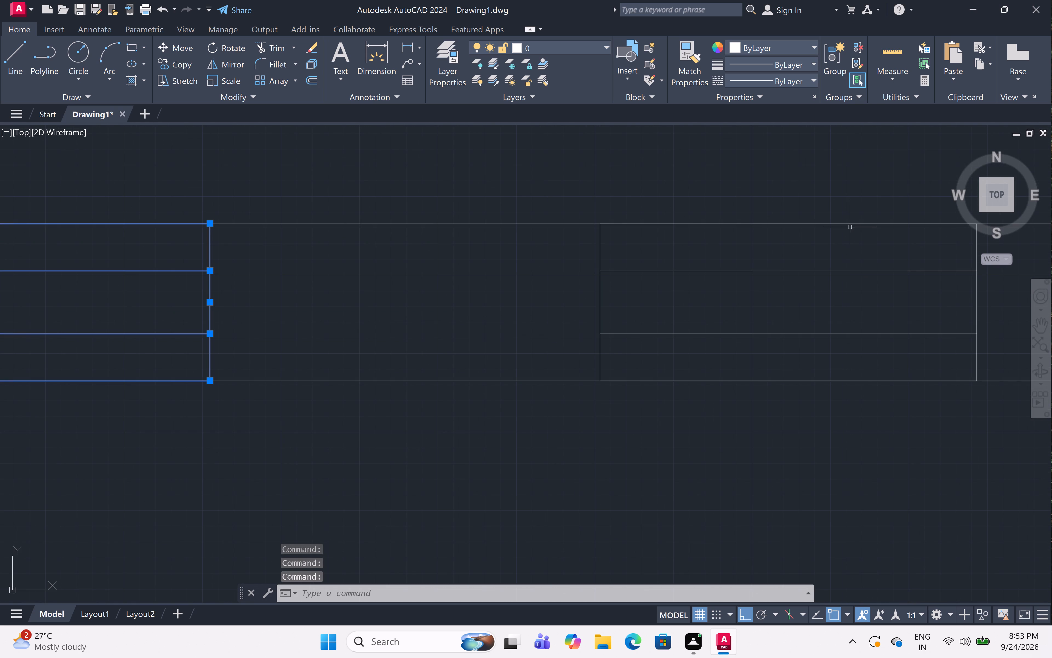
pyautogui.doubleClick(841, 223)
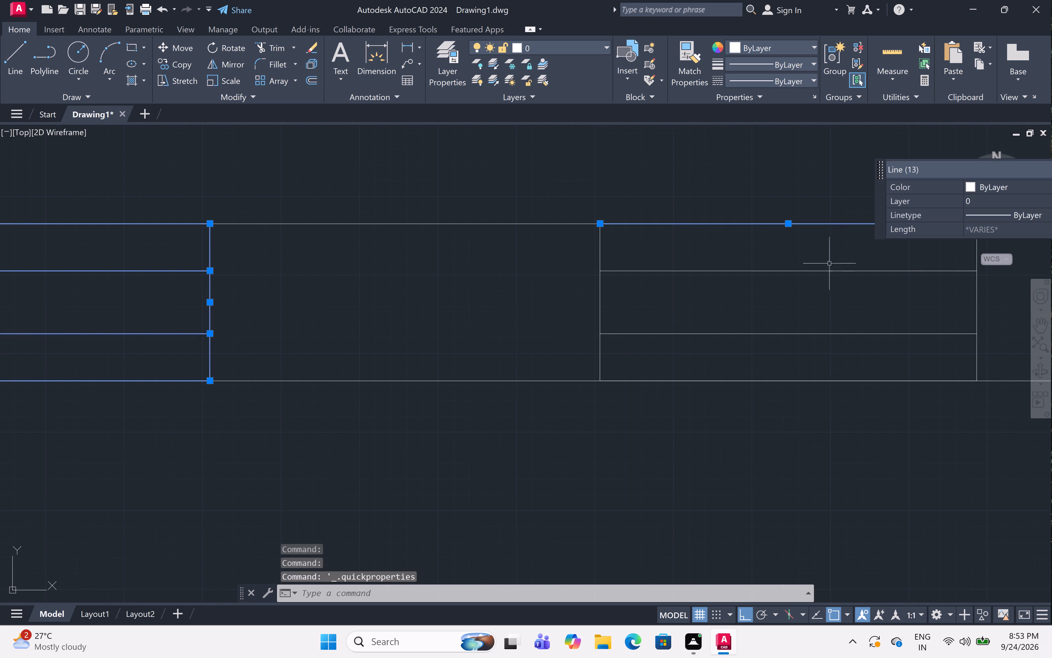
pyautogui.click(820, 270)
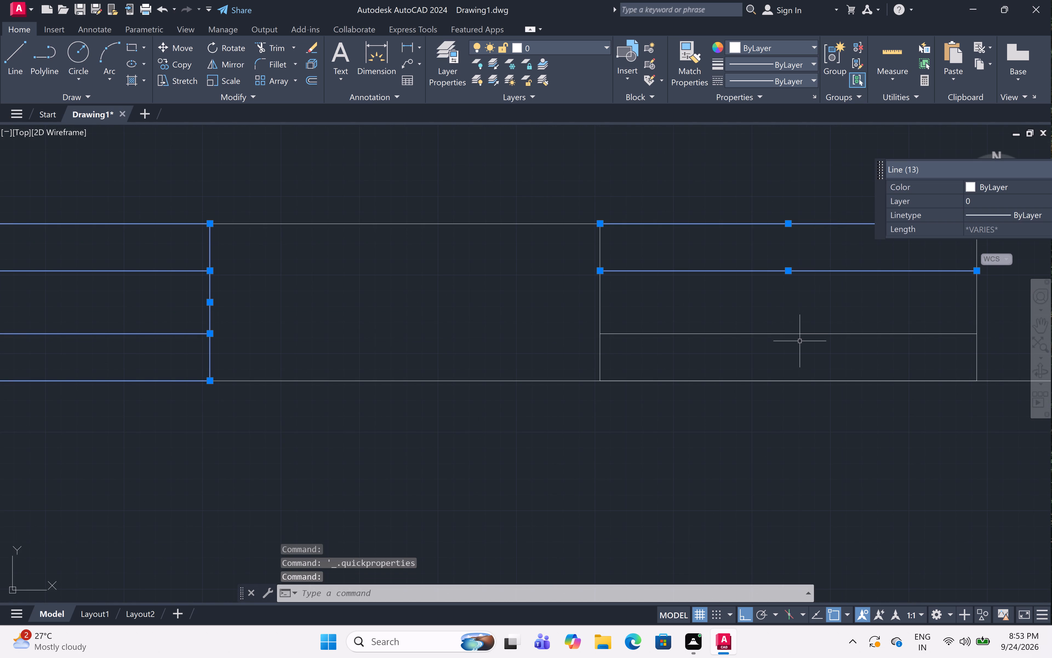
pyautogui.click(798, 335)
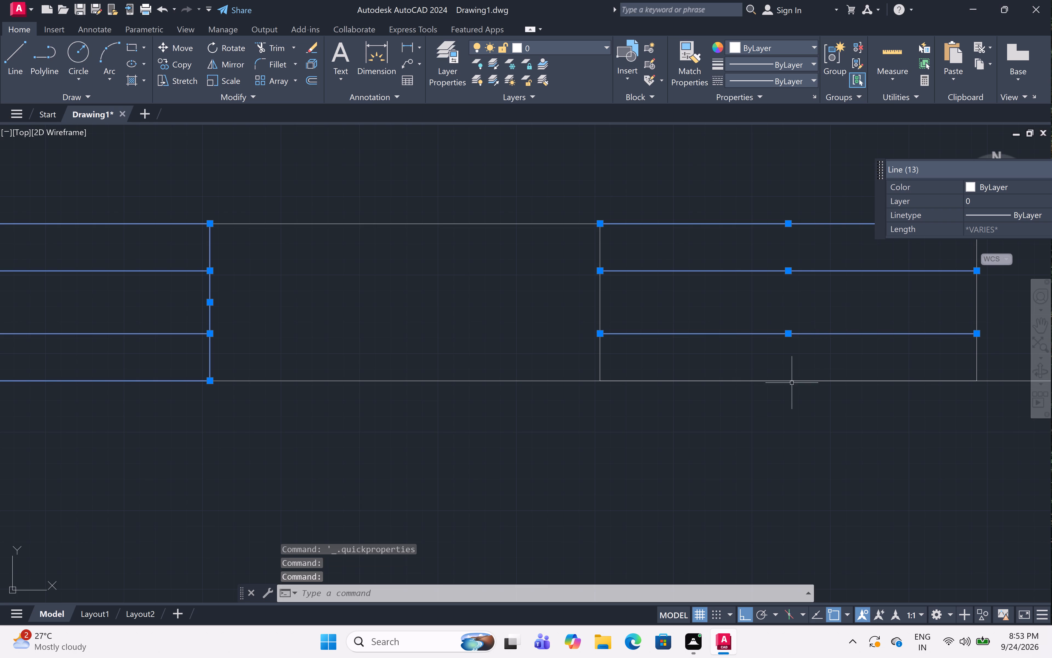
# Finish selecting the right window's bottom line and two end lines, then move all three bottom-wall windows about 2'-1.1" horizontally toward the outer right wall.
pyautogui.click(792, 380)
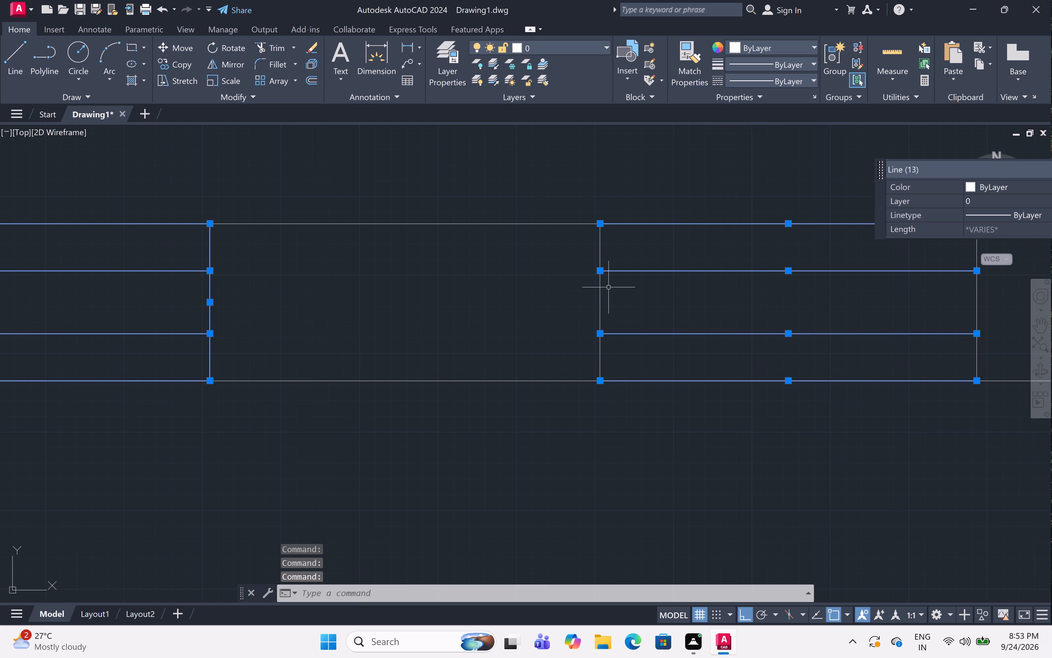
pyautogui.click(599, 298)
pyautogui.scroll(-4, 525, 302)
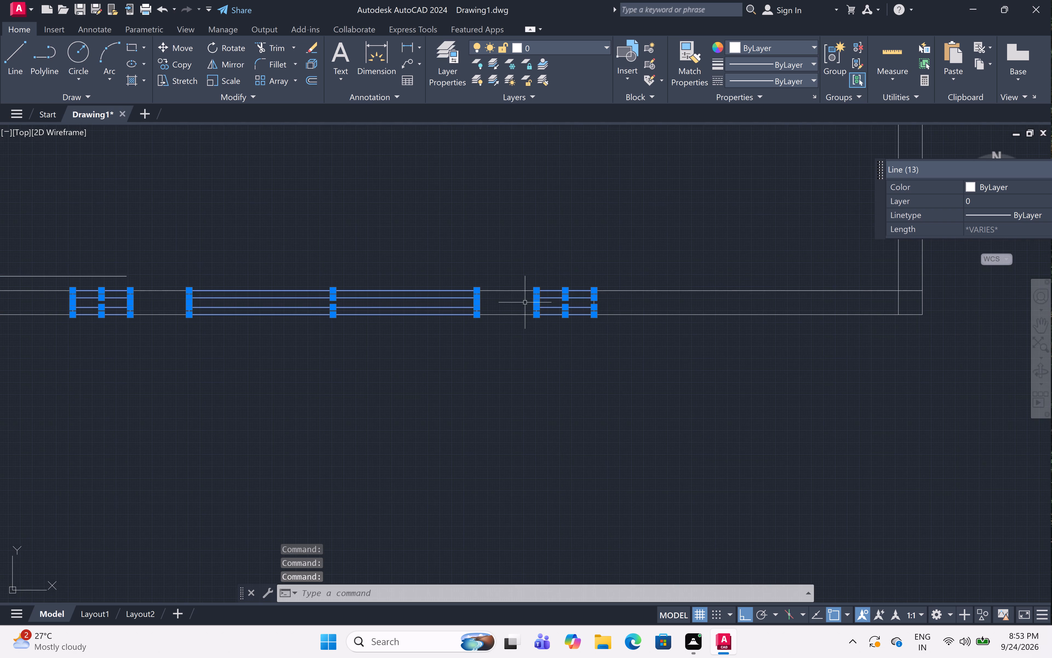
pyautogui.scroll(5, 597, 300)
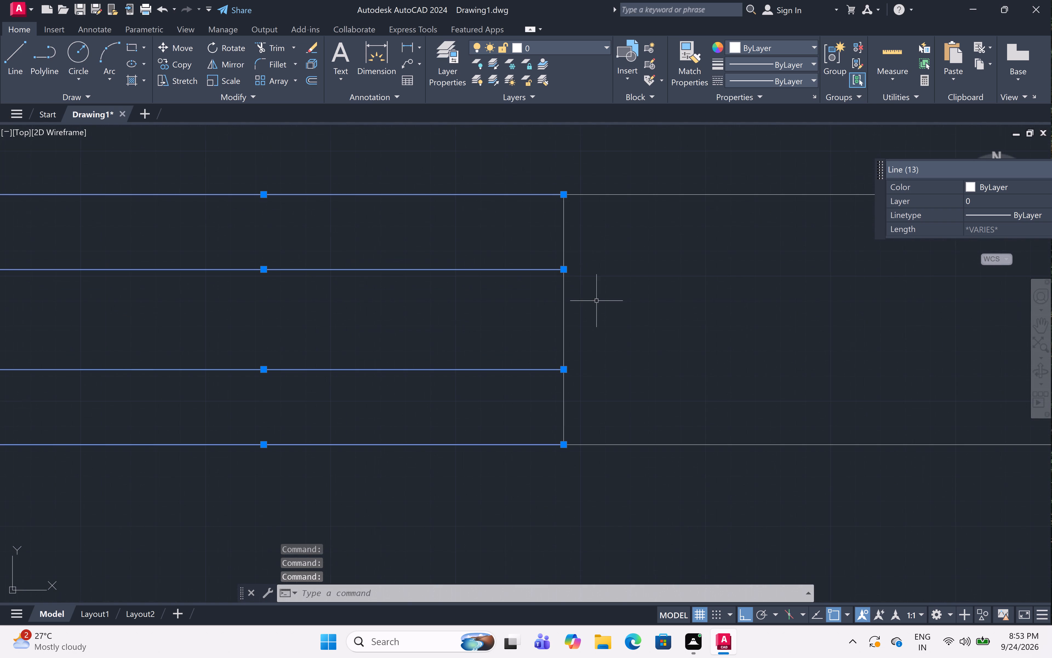
pyautogui.click(564, 304)
pyautogui.scroll(-5, 566, 308)
pyautogui.scroll(-1, 586, 318)
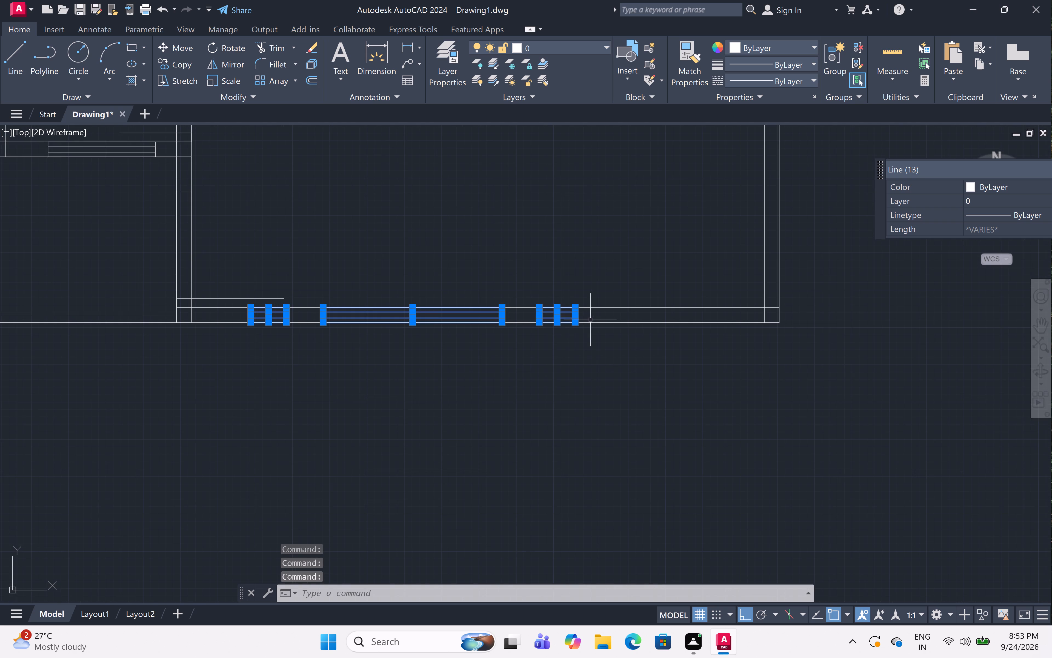
pyautogui.press('m')
pyautogui.press('space')
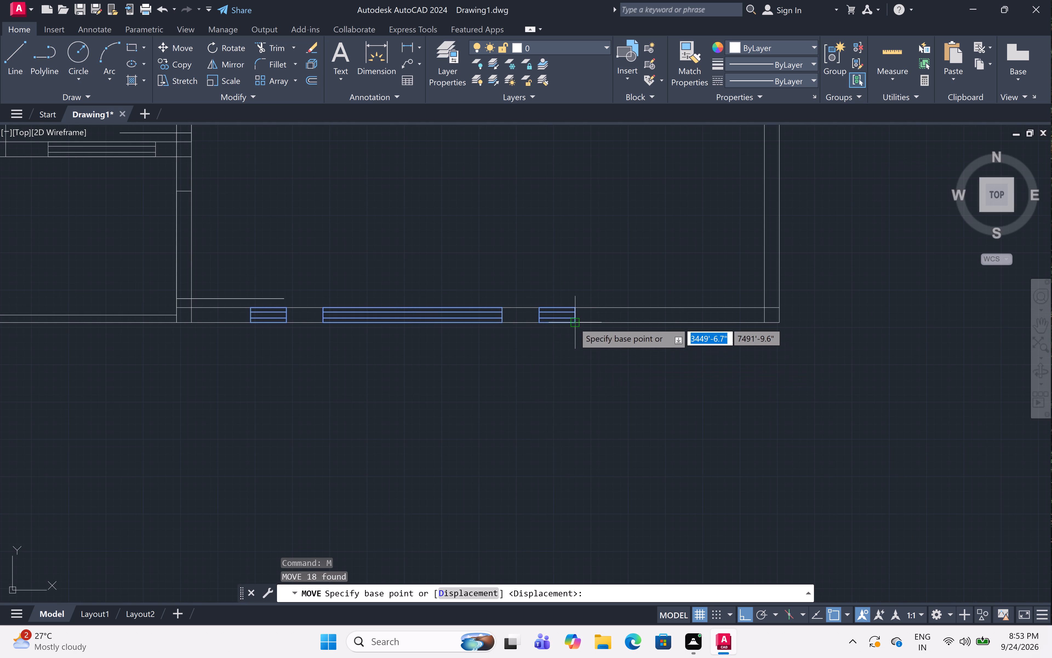
pyautogui.doubleClick(574, 322)
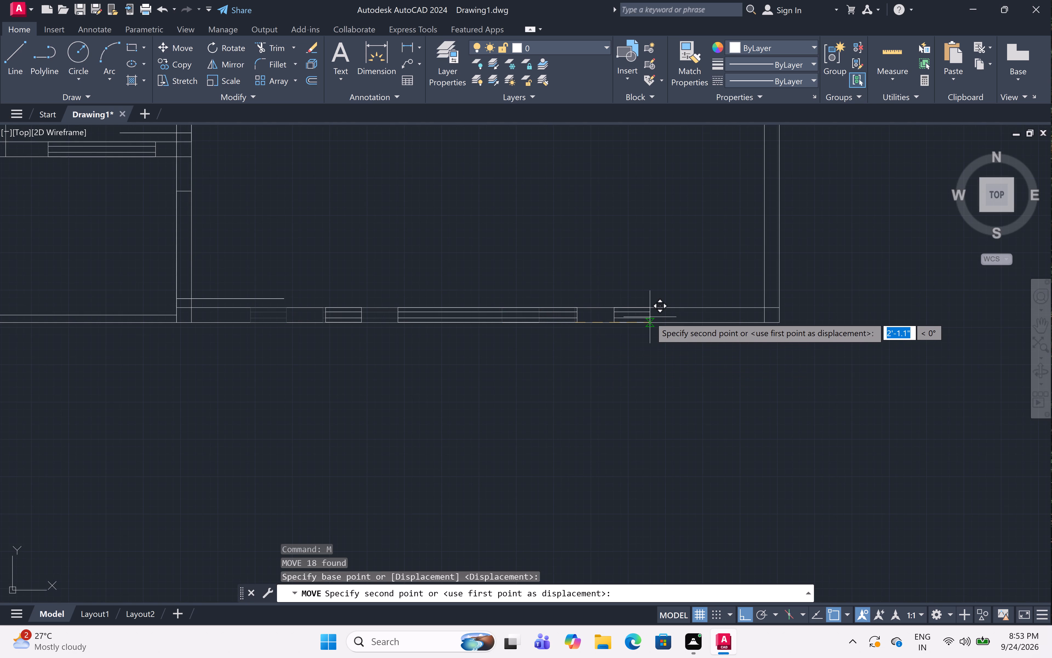
pyautogui.click(651, 317)
# Draw a diagonal line inside the lower-left room, from its top wall's inner line to its right wall, roughly parallel to the diagonal wall.
pyautogui.scroll(-2, 659, 252)
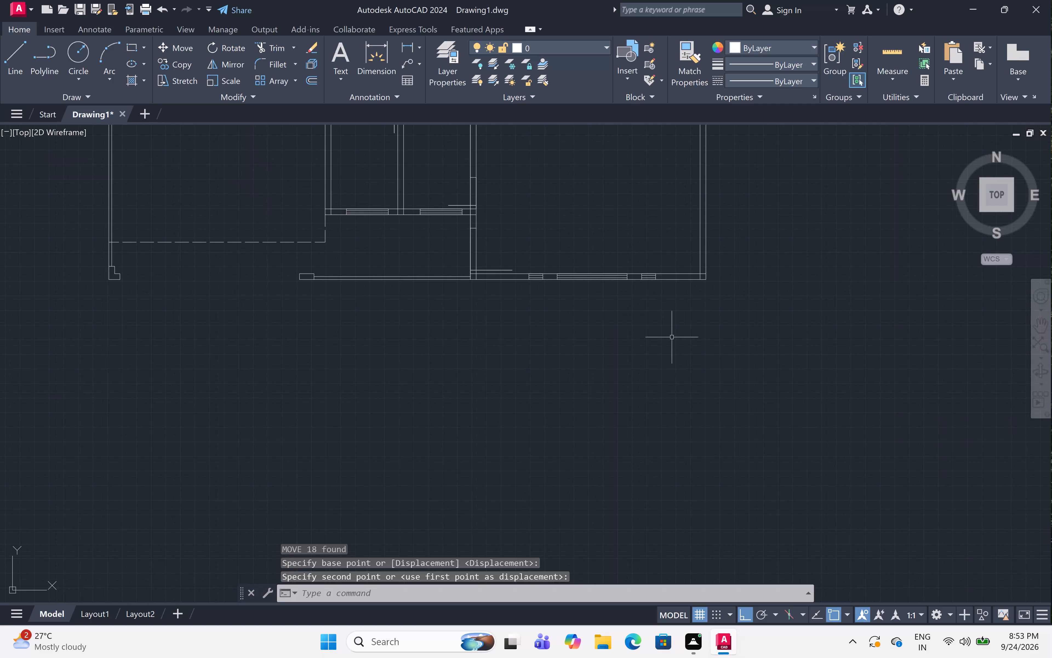
pyautogui.scroll(-2, 678, 325)
pyautogui.moveTo(669, 334); pyautogui.dragTo(716, 358, button='middle')
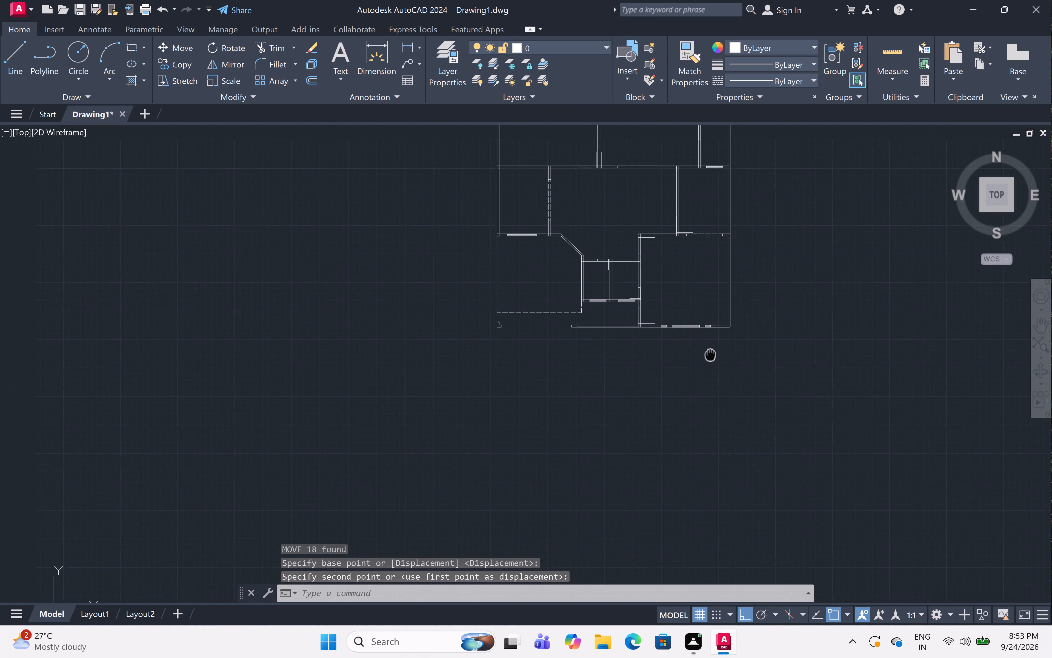
pyautogui.moveTo(716, 358); pyautogui.dragTo(747, 396, button='middle')
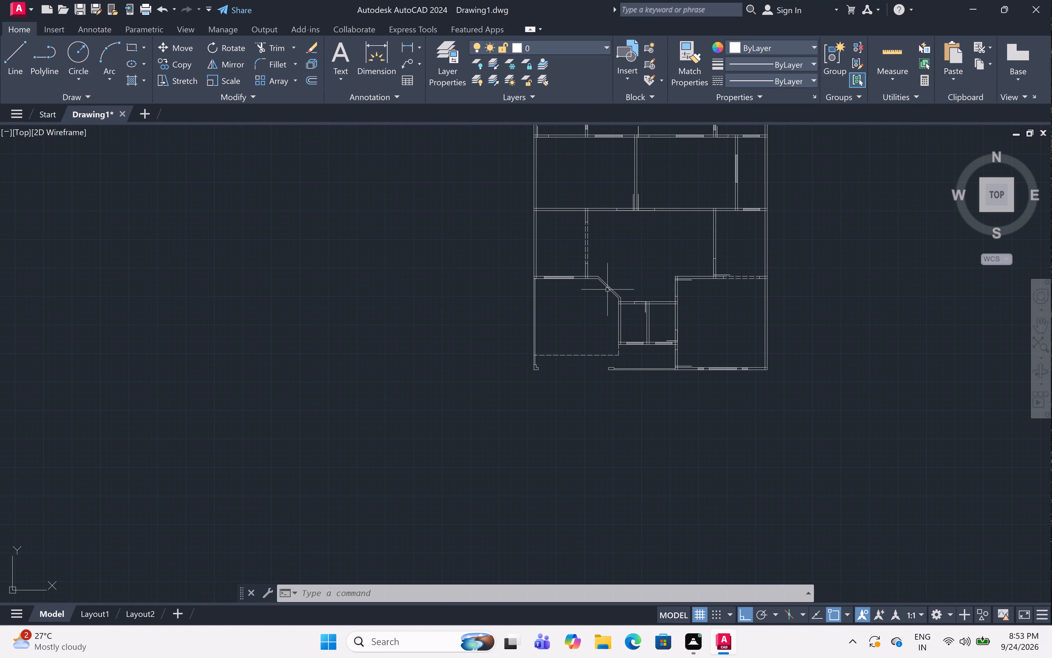
pyautogui.scroll(5, 581, 288)
pyautogui.press('l')
pyautogui.press('space')
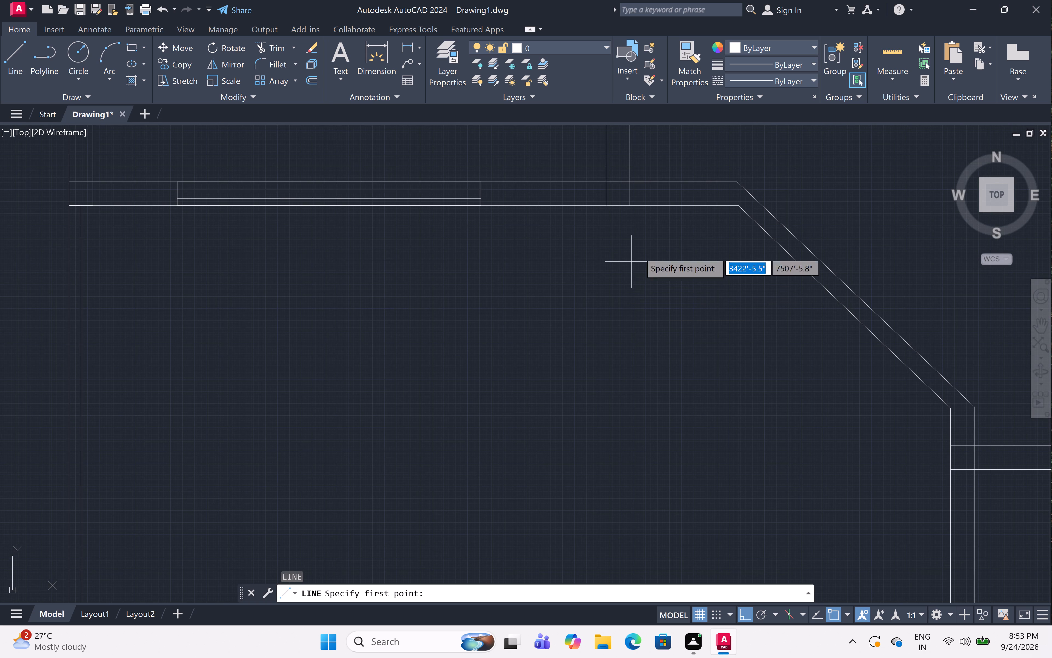
pyautogui.click(642, 207)
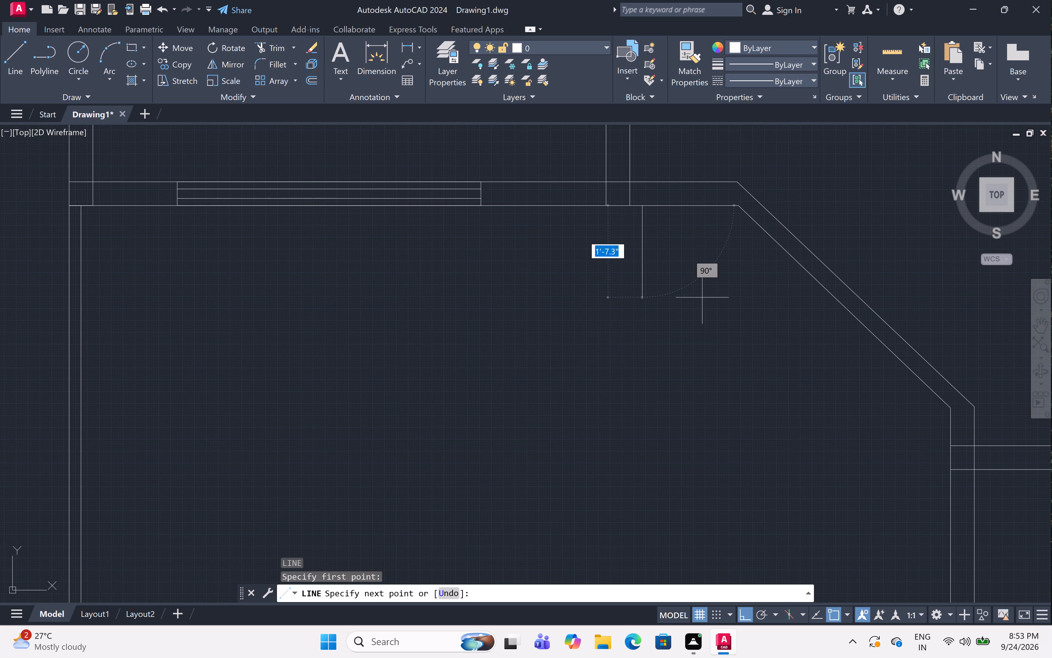
pyautogui.click(948, 509)
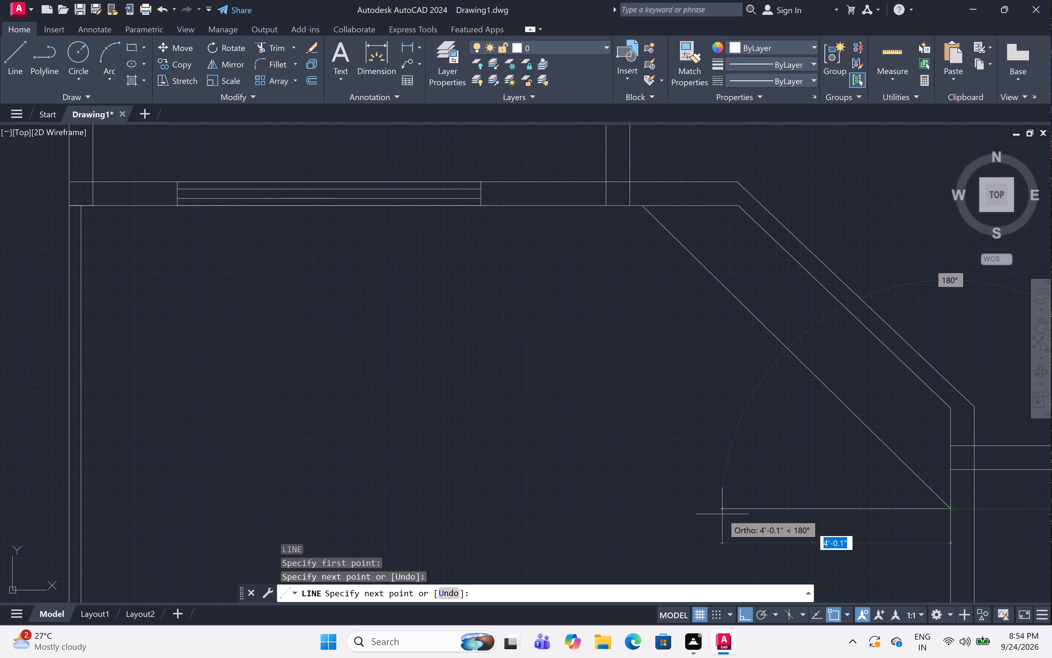
pyautogui.press('Escape')
# From the diagonal wall's upper inner corner, draw a line 3" along the wall, a 3' segment outward at about 45°, and return to the wall.
pyautogui.moveTo(733, 450); pyautogui.dragTo(638, 473, button='middle')
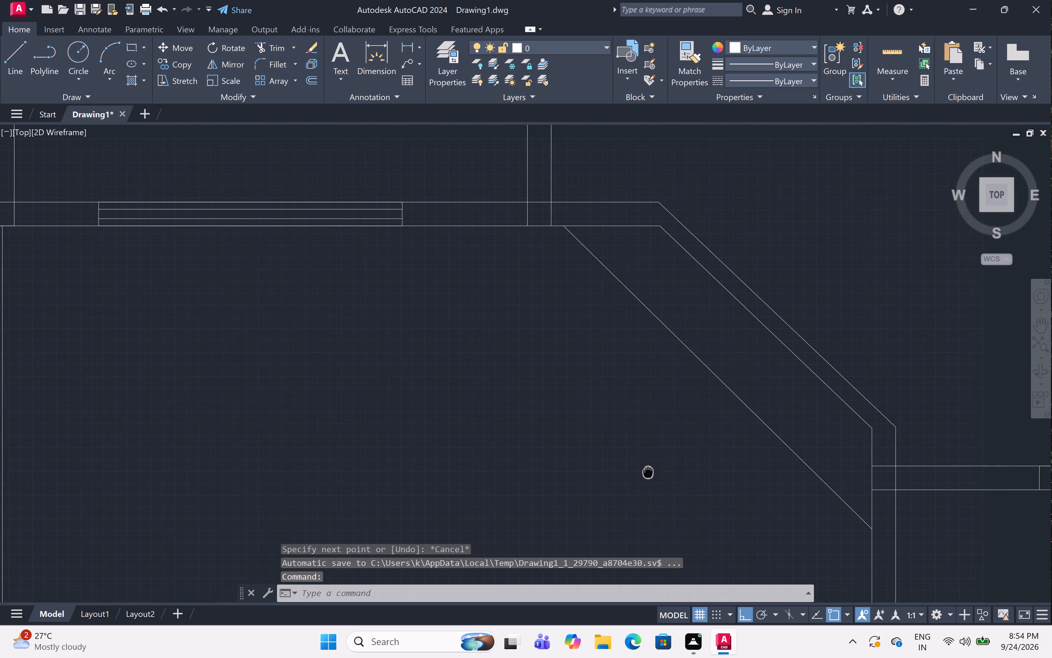
pyautogui.moveTo(638, 473); pyautogui.dragTo(616, 478, button='middle')
pyautogui.write('l')
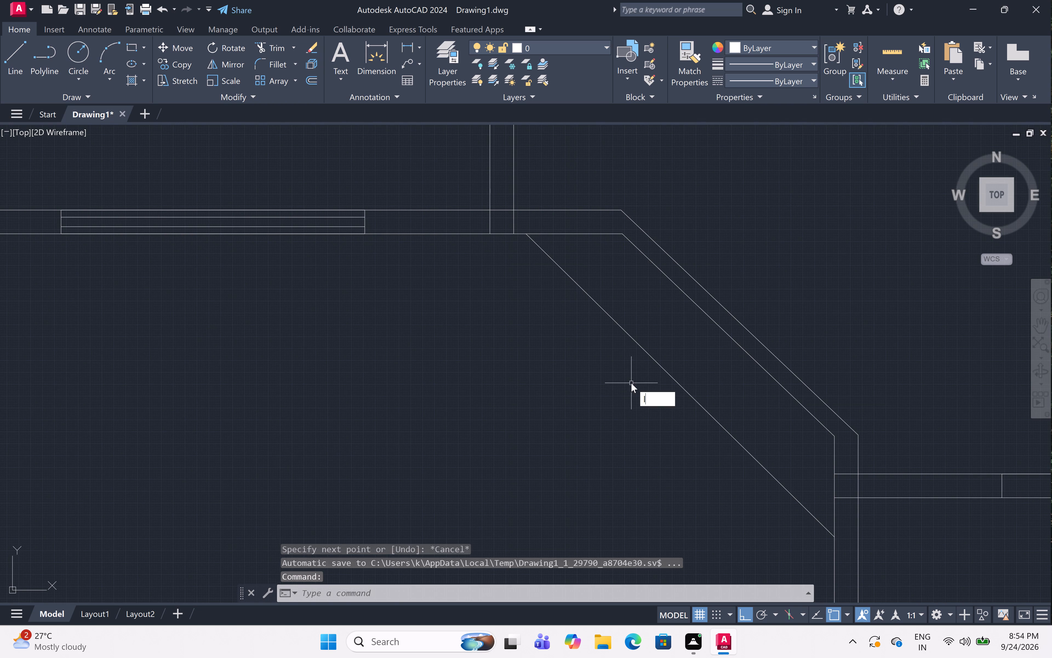
pyautogui.press('space')
pyautogui.click(619, 234)
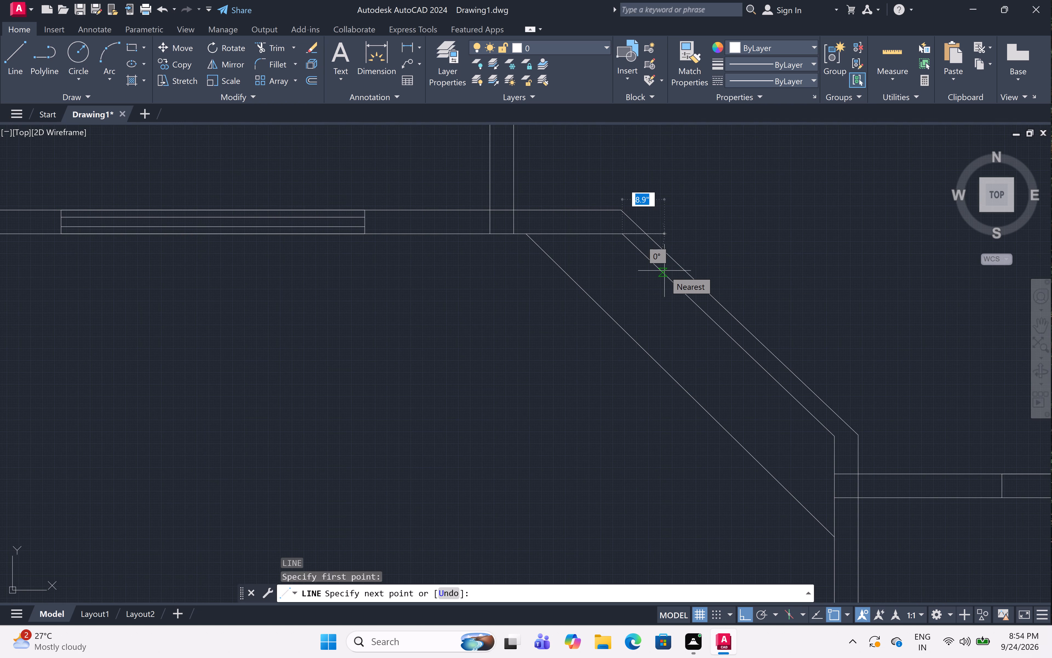
pyautogui.press('F8')
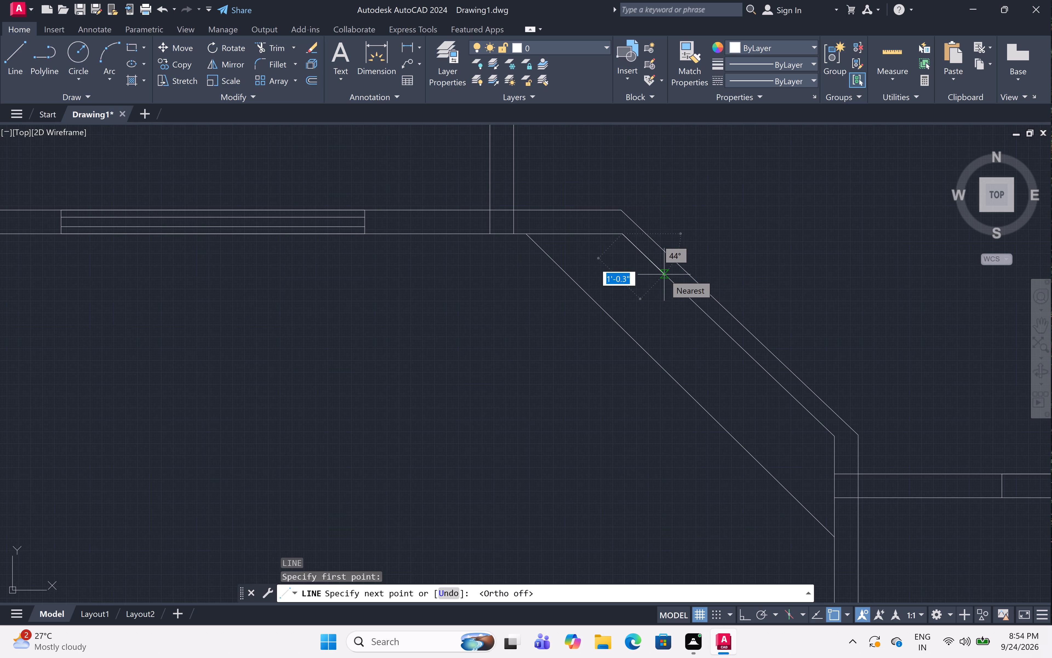
pyautogui.press('3')
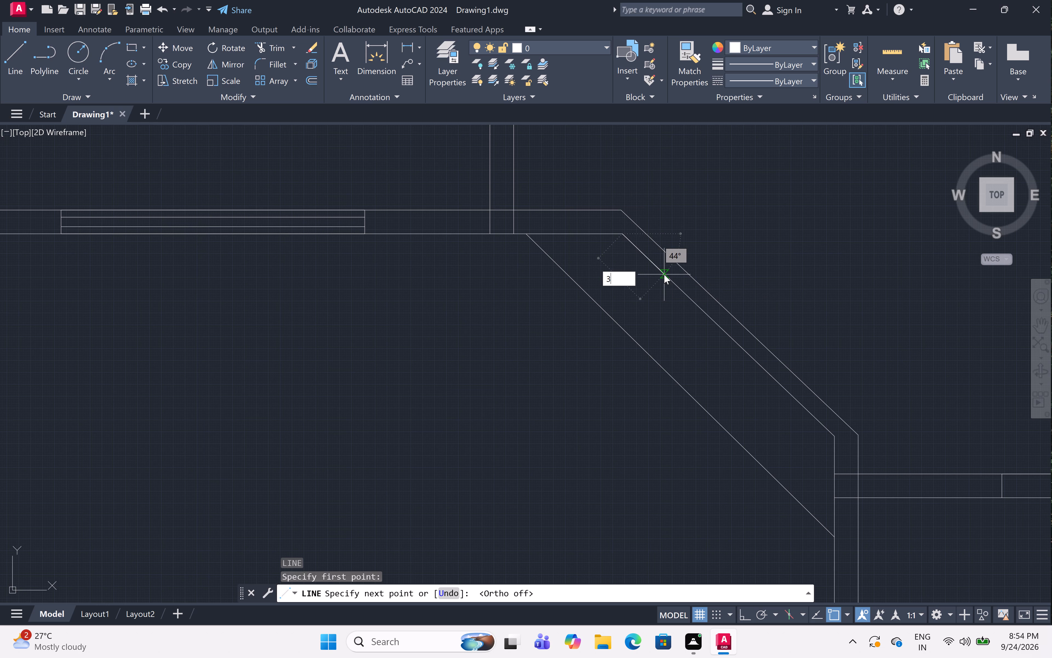
pyautogui.write('"')
pyautogui.press('space')
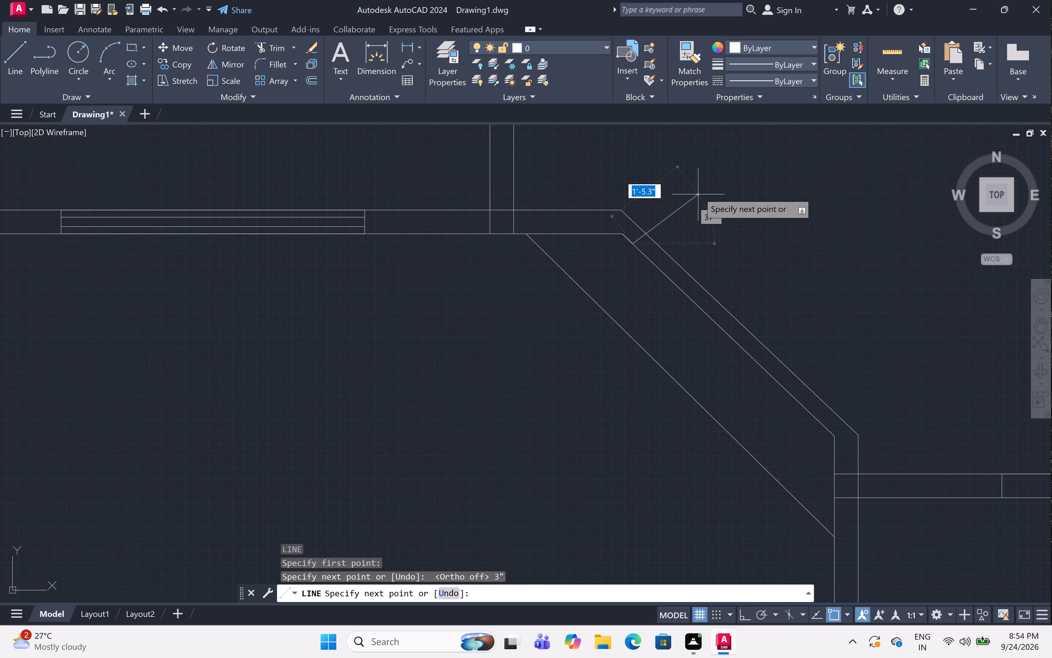
pyautogui.press('F8')
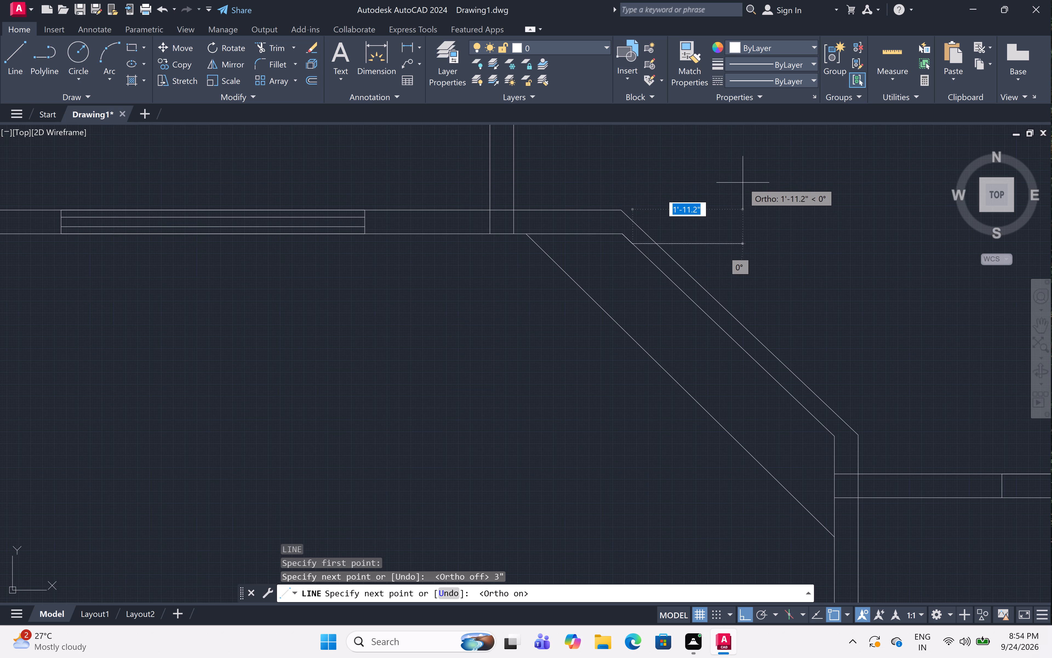
pyautogui.press('F8')
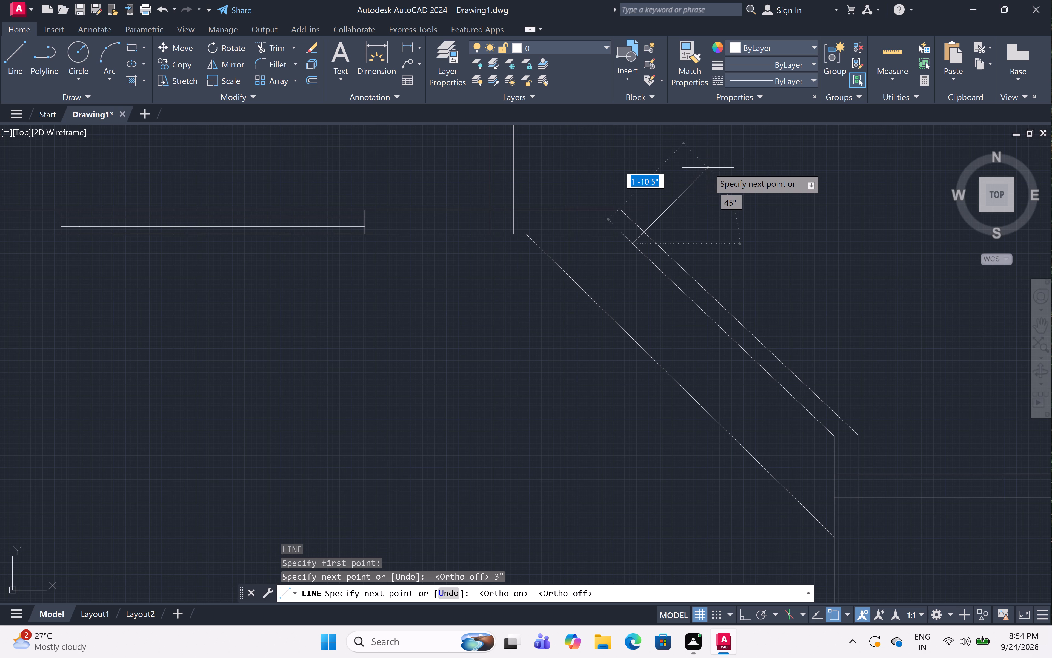
pyautogui.press('3')
pyautogui.press("'")
pyautogui.press('space')
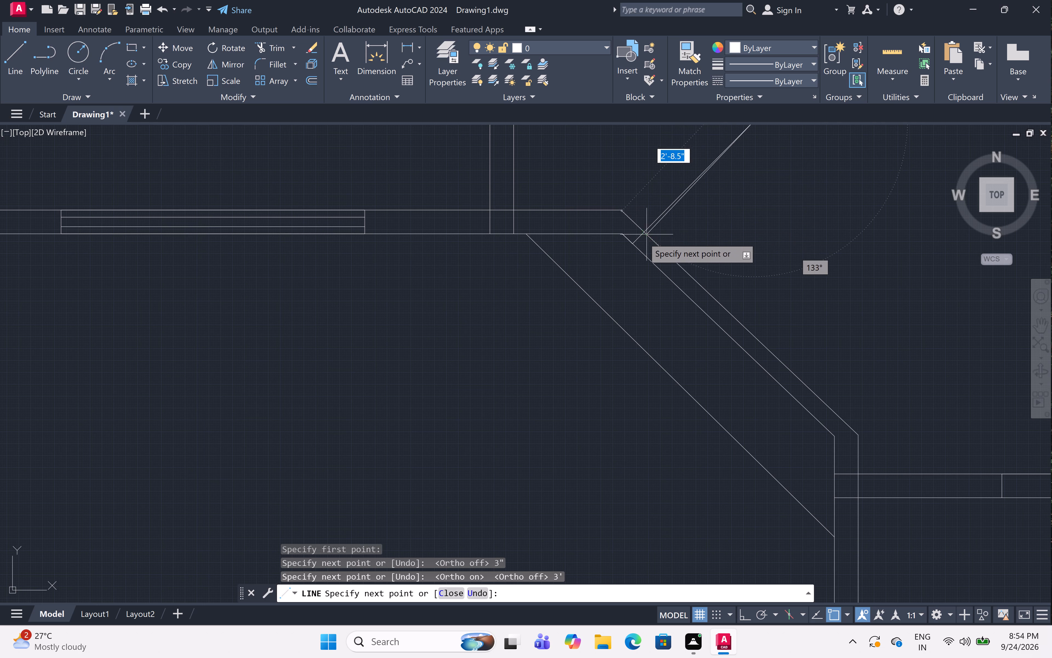
pyautogui.click(634, 243)
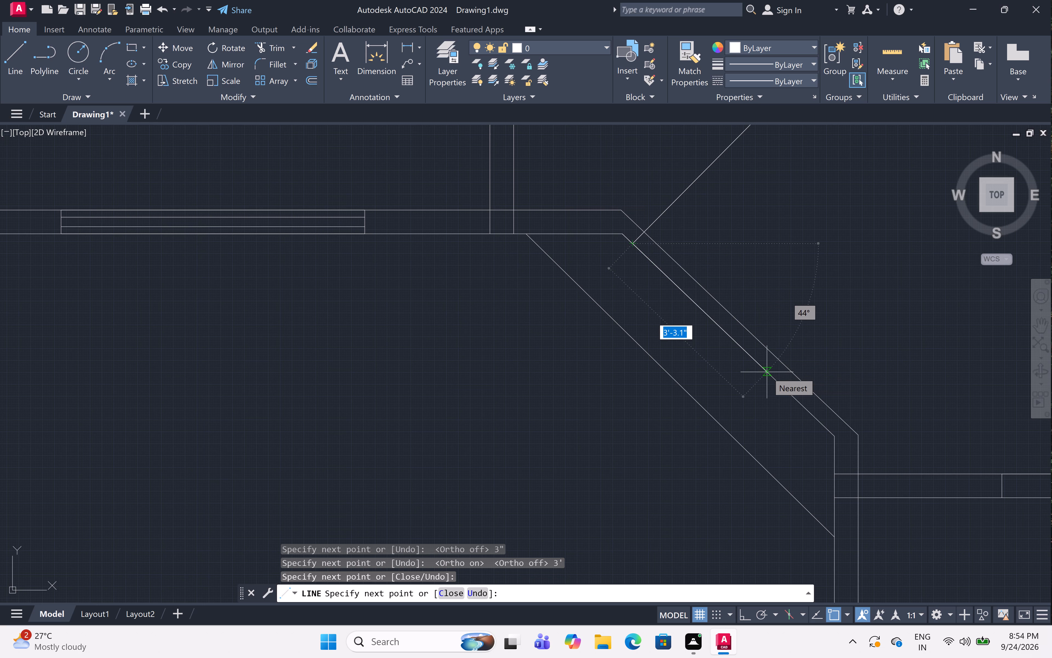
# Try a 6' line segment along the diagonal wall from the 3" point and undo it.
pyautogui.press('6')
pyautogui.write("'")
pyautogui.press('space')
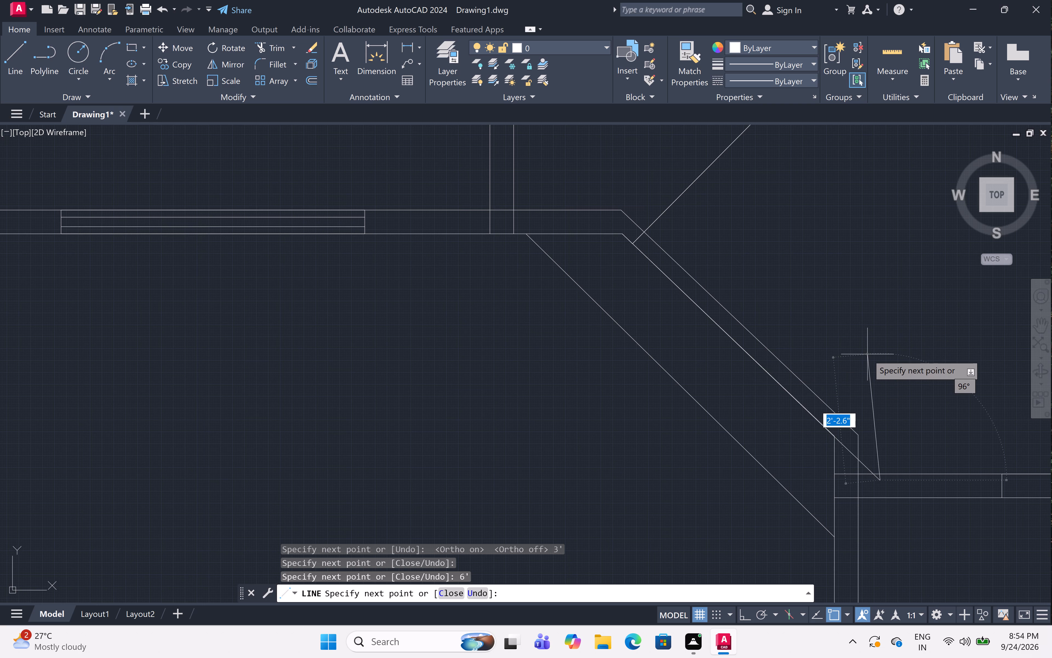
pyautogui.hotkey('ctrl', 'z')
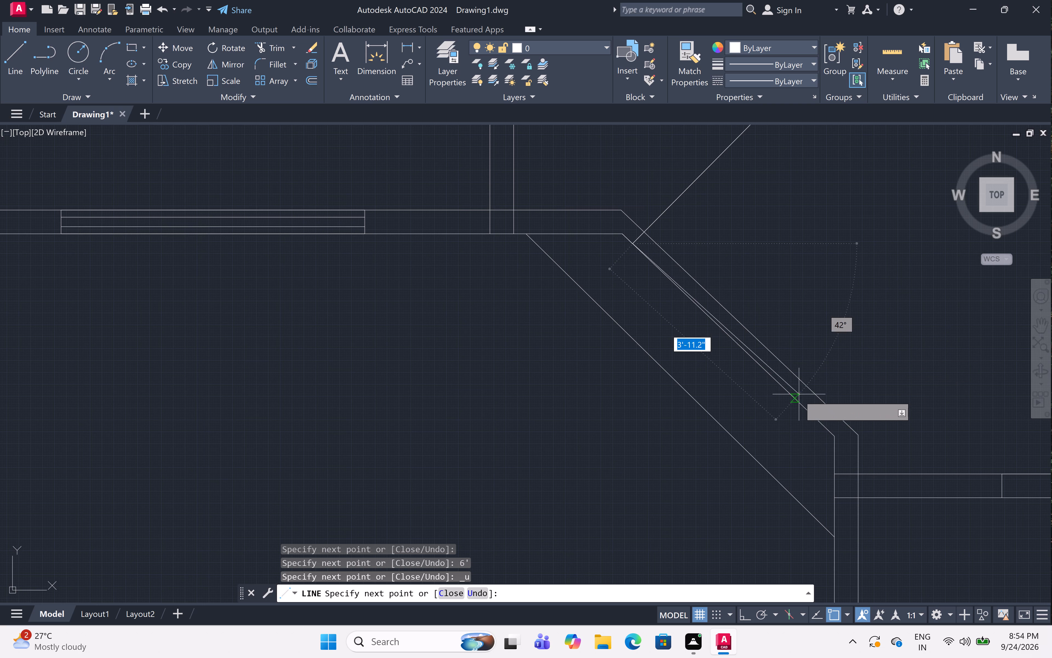
# Draw a 4' line along the diagonal wall from the 3" point, a 2' segment outward at about 46°, and return to the wall.
pyautogui.press('4')
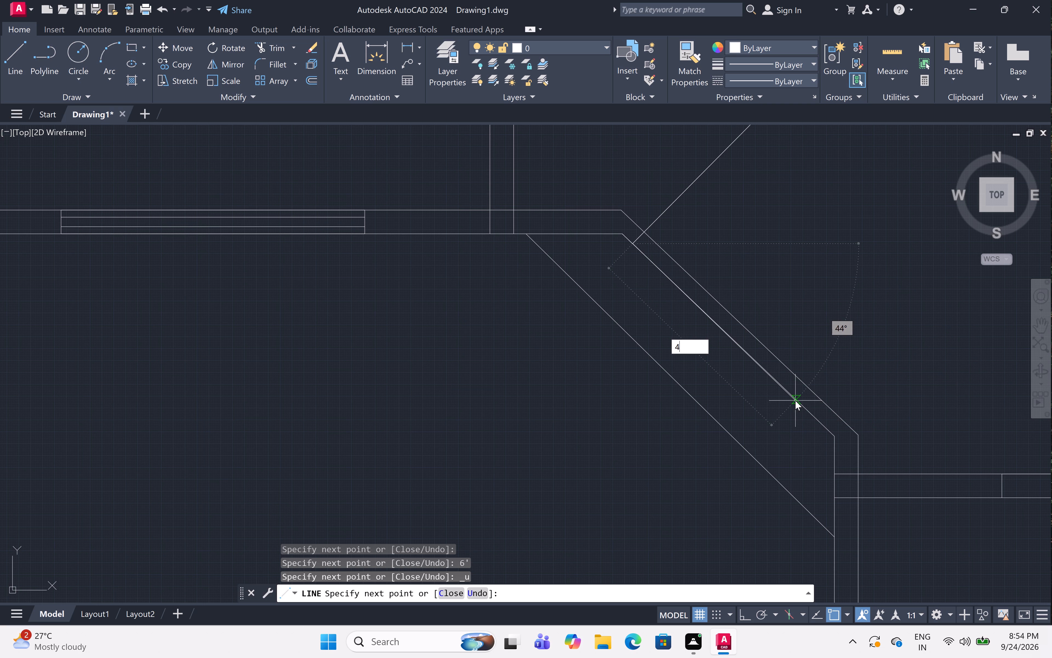
pyautogui.press("'")
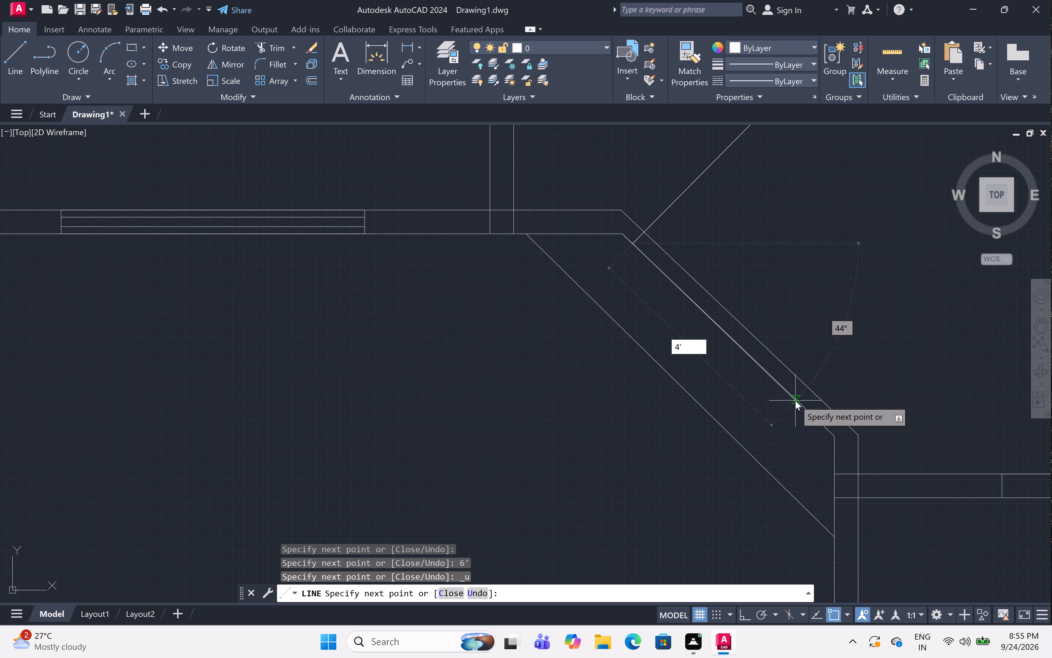
pyautogui.press('space')
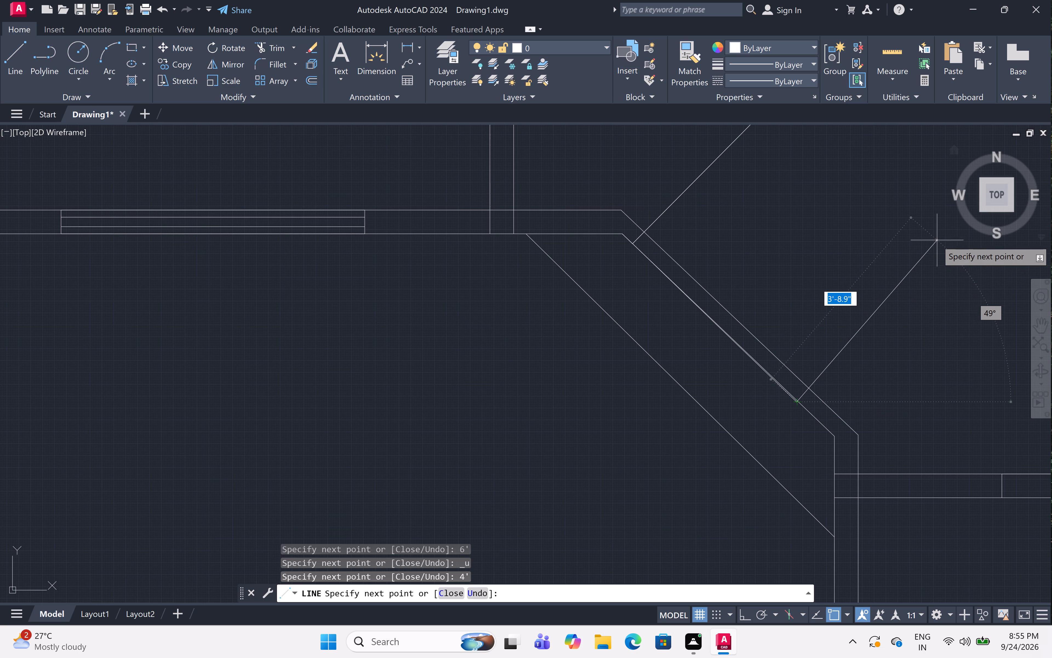
pyautogui.moveTo(928, 247); pyautogui.dragTo(923, 280, button='middle')
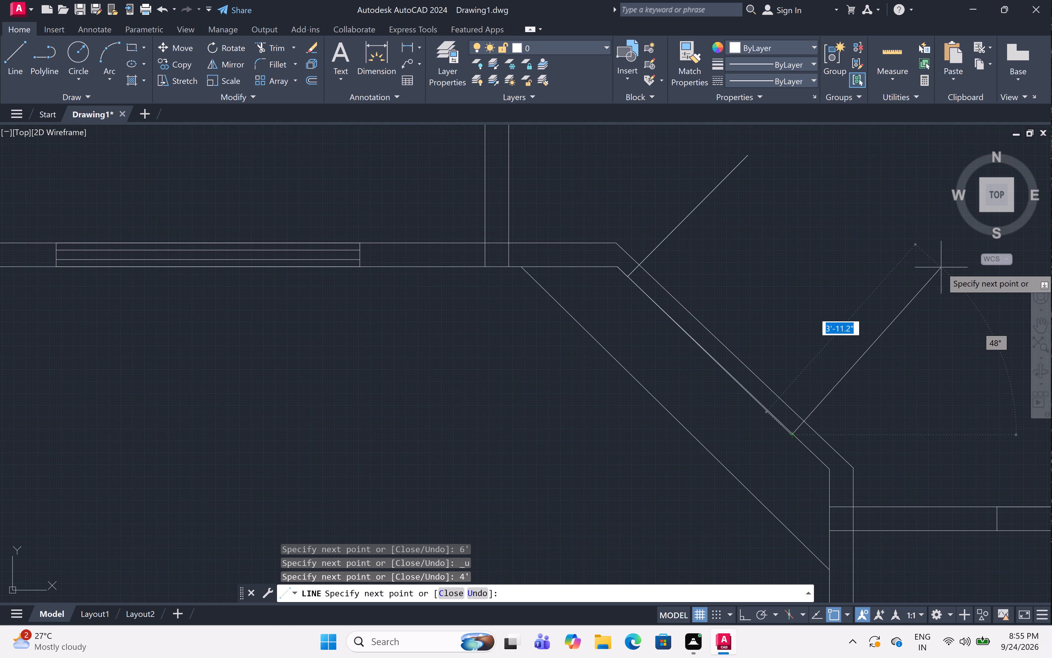
pyautogui.press('2')
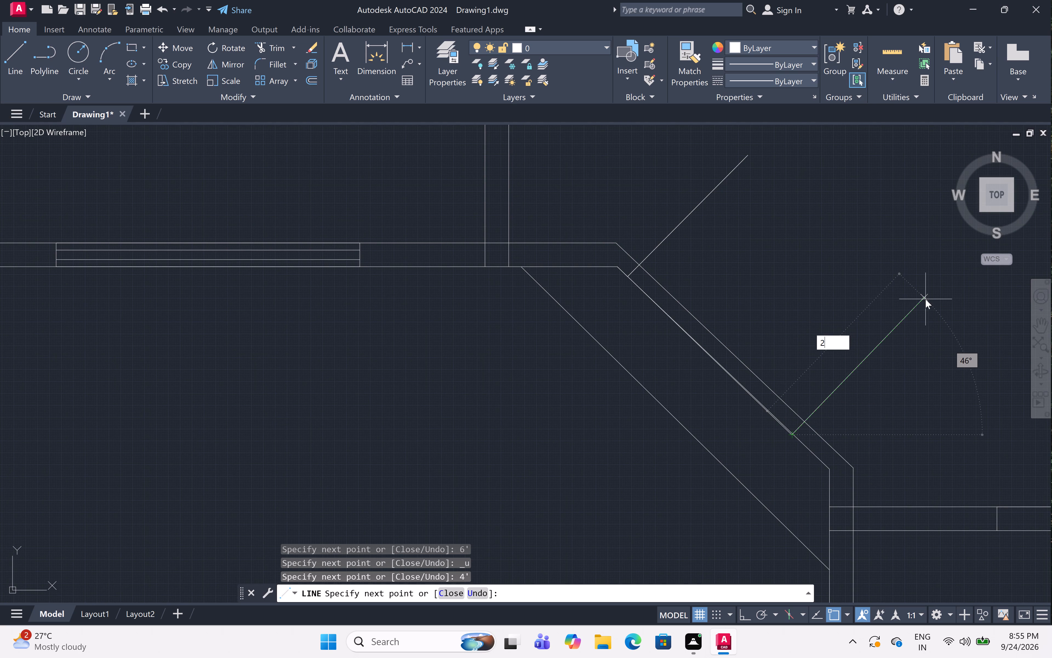
pyautogui.press("'")
pyautogui.press('space')
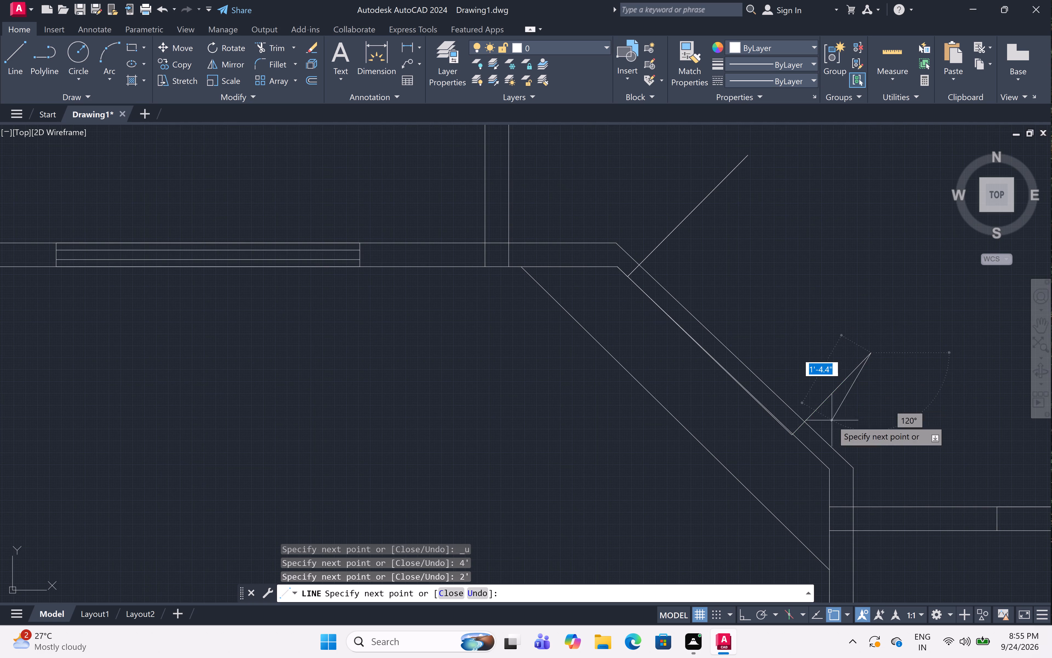
pyautogui.scroll(4, 786, 436)
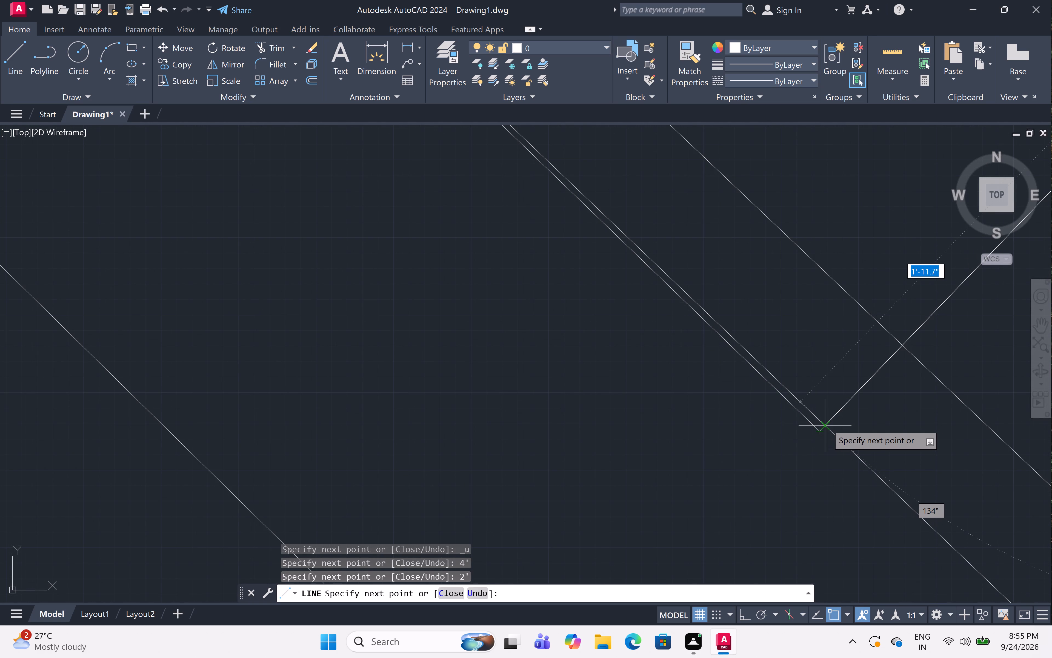
pyautogui.click(827, 424)
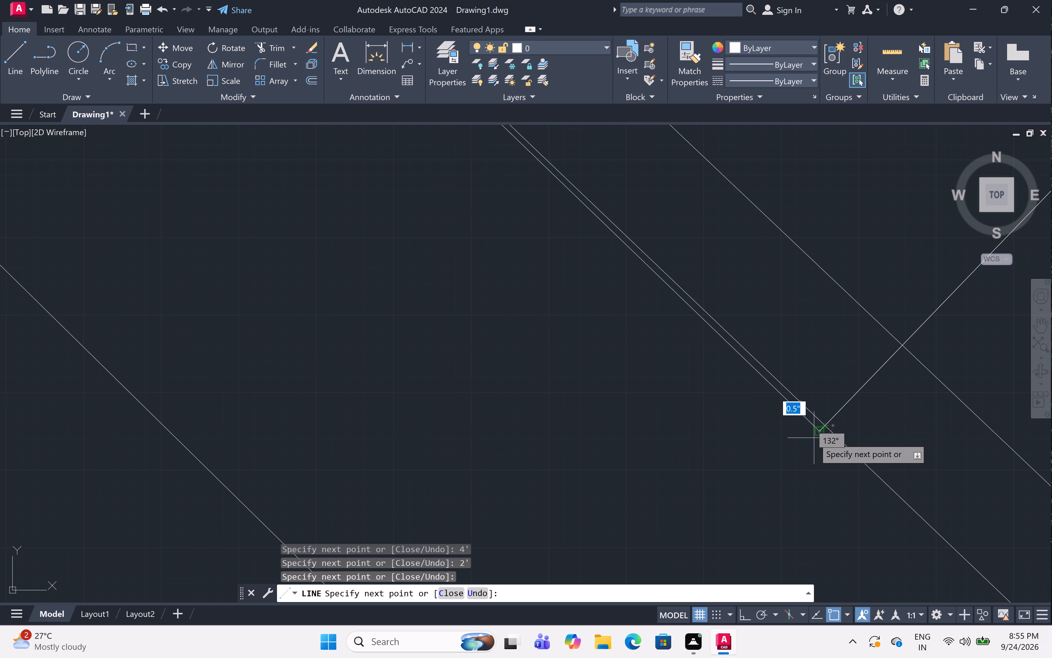
pyautogui.press('Escape')
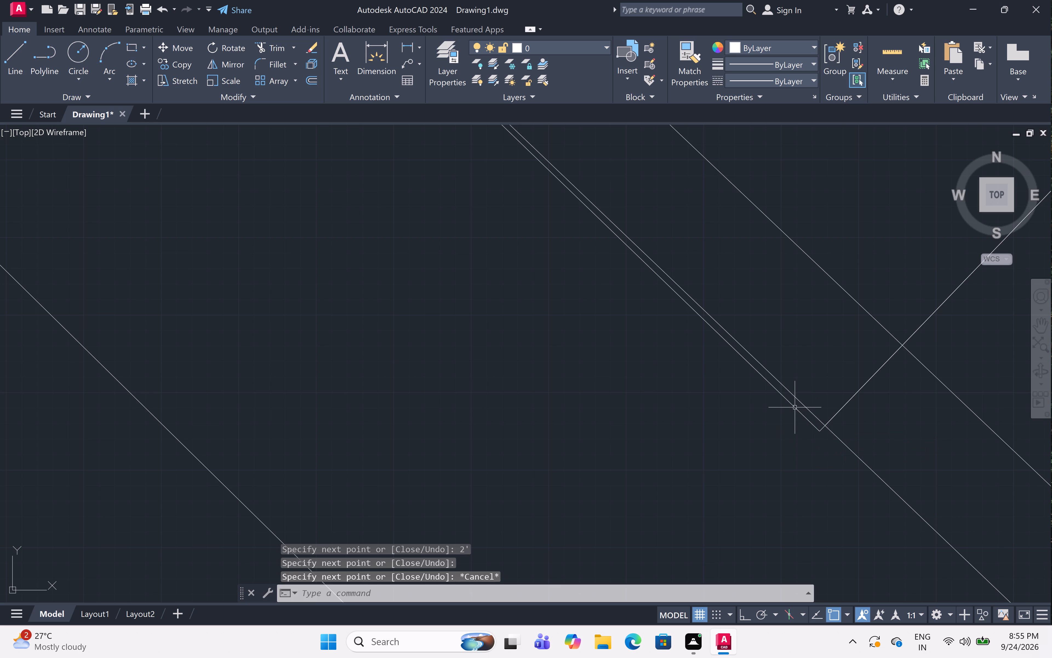
# Stretch the lower end of the 4' line onto the point where the 2' outward segment meets the diagonal wall's inner line.
pyautogui.click(794, 407)
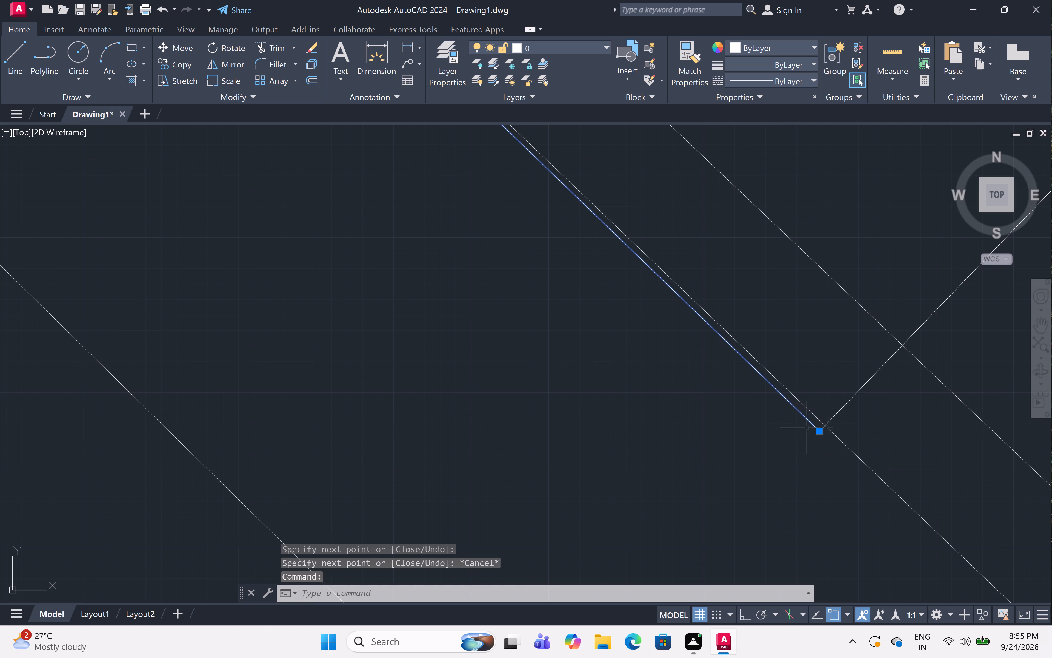
pyautogui.click(817, 430)
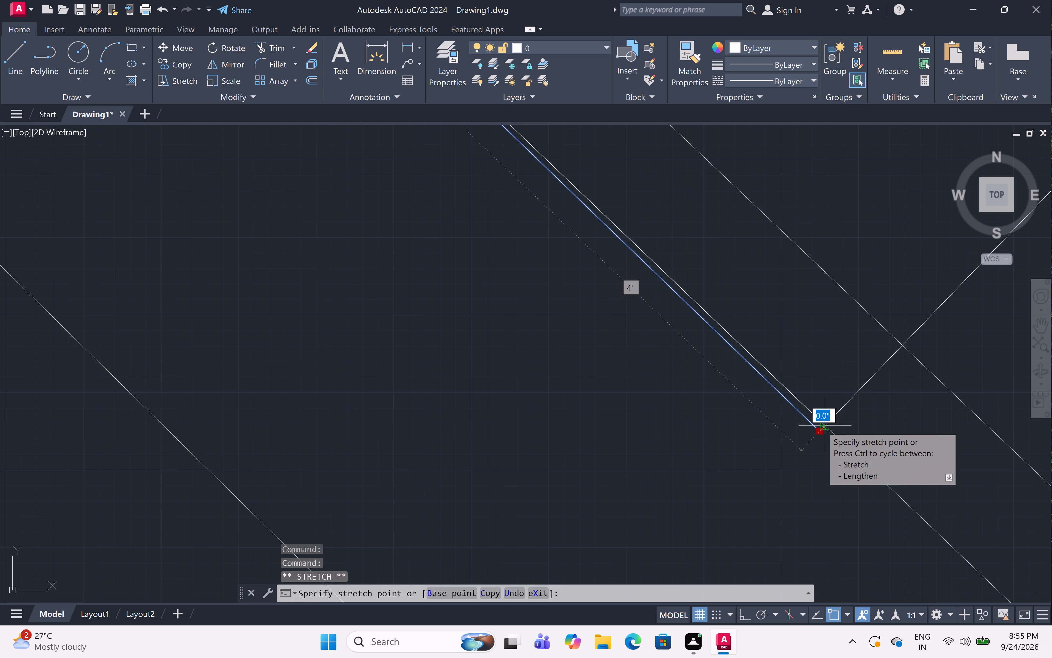
pyautogui.click(821, 426)
pyautogui.press('Escape')
# Shorten one of the overlapping 3' outward lines at the diagonal wall's upper end by 1', pulling its outer end toward the wall.
pyautogui.scroll(-2, 833, 399)
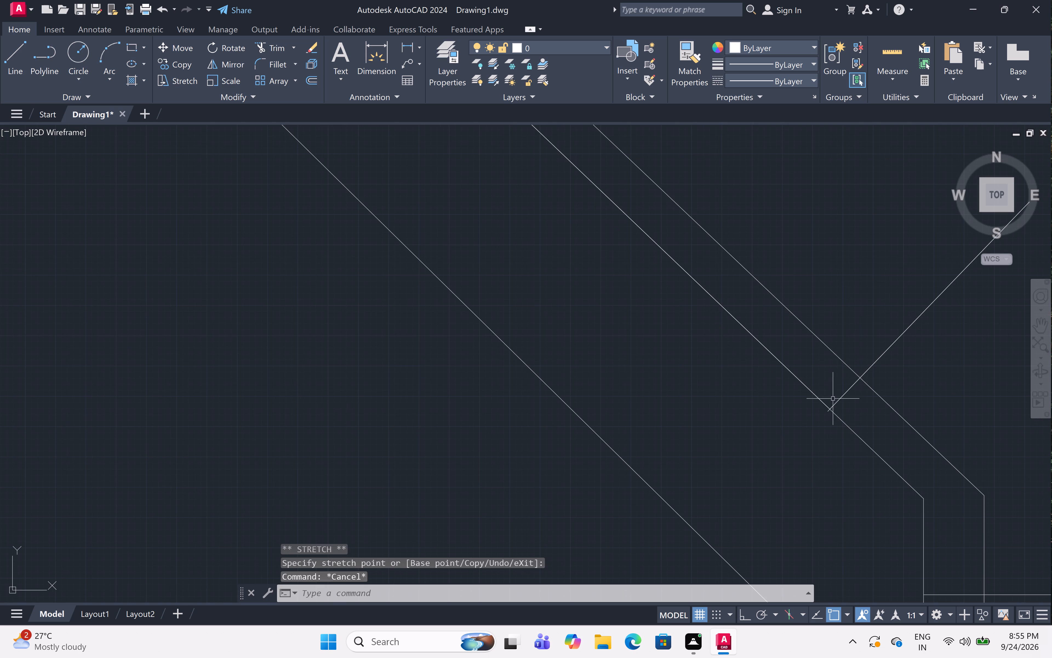
pyautogui.moveTo(845, 307); pyautogui.dragTo(847, 357, button='middle')
pyautogui.scroll(-2, 851, 339)
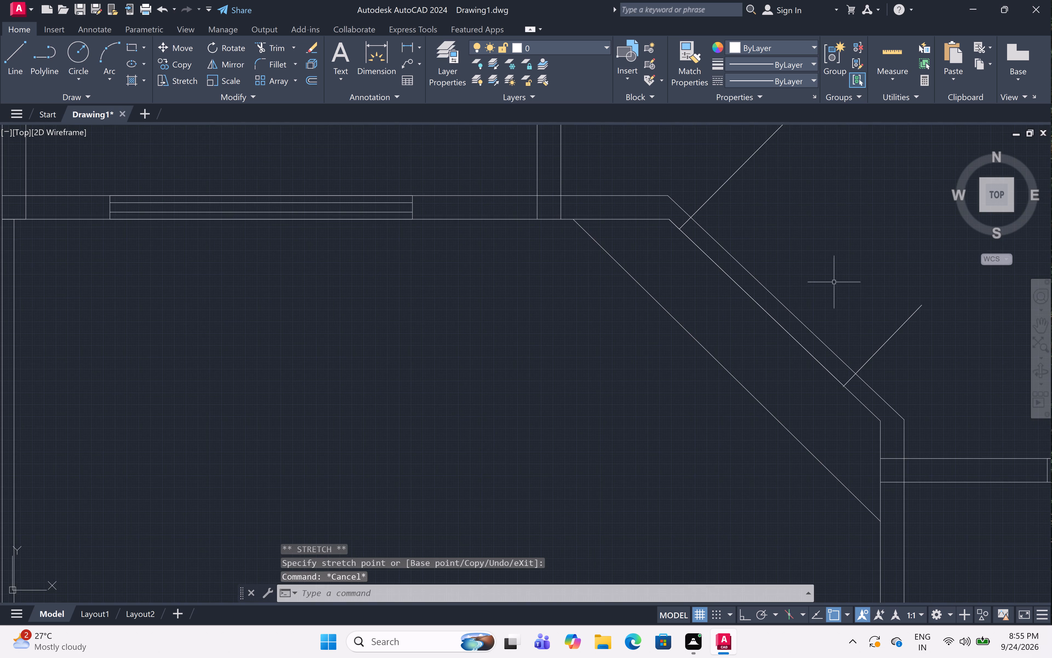
pyautogui.scroll(-1, 817, 230)
pyautogui.moveTo(819, 221); pyautogui.dragTo(817, 282, button='middle')
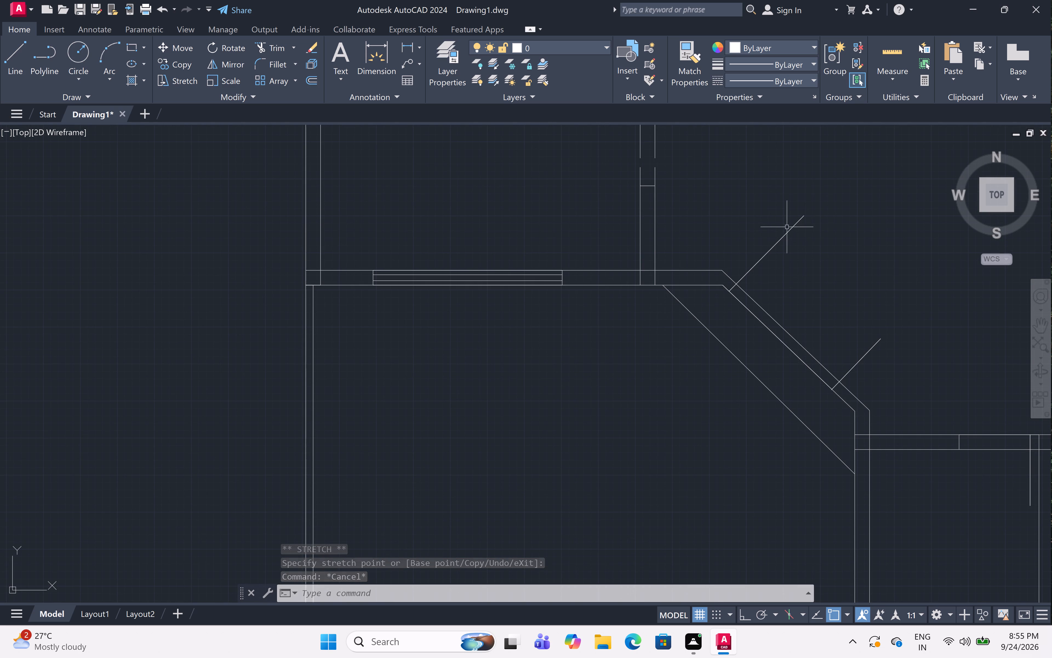
pyautogui.click(790, 229)
pyautogui.scroll(2, 803, 215)
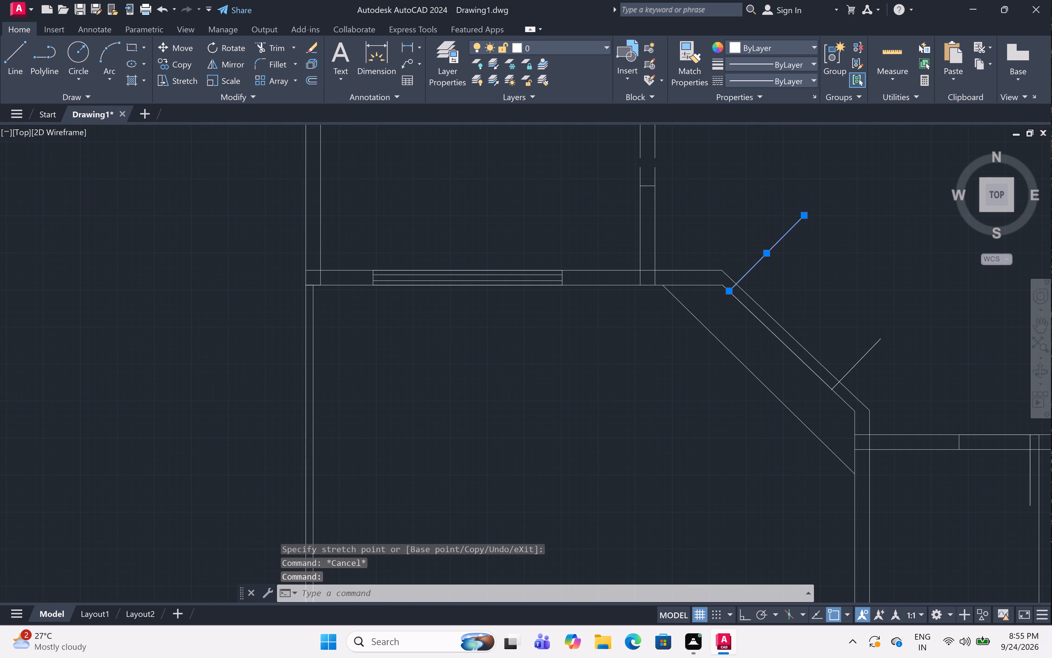
pyautogui.doubleClick(802, 215)
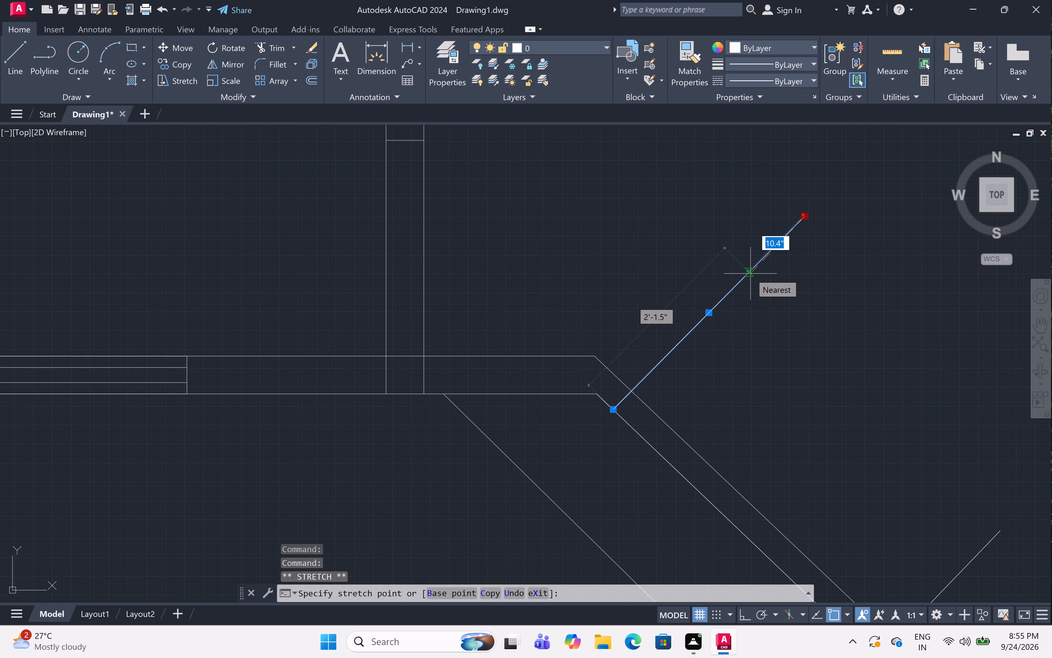
pyautogui.press('F8')
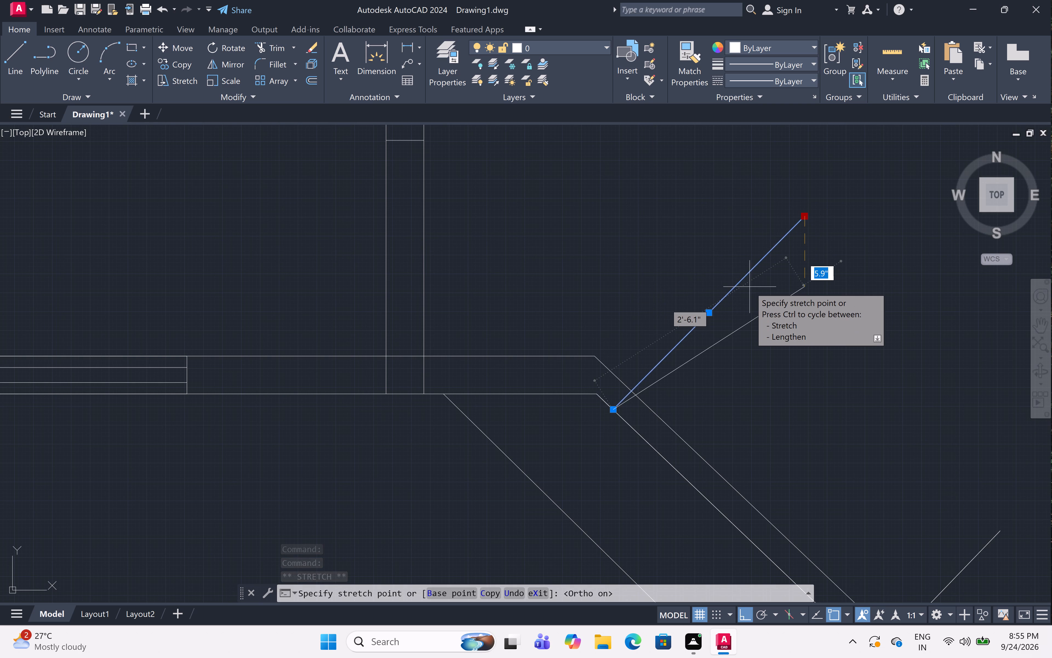
pyautogui.hotkey('ctrl', 'z')
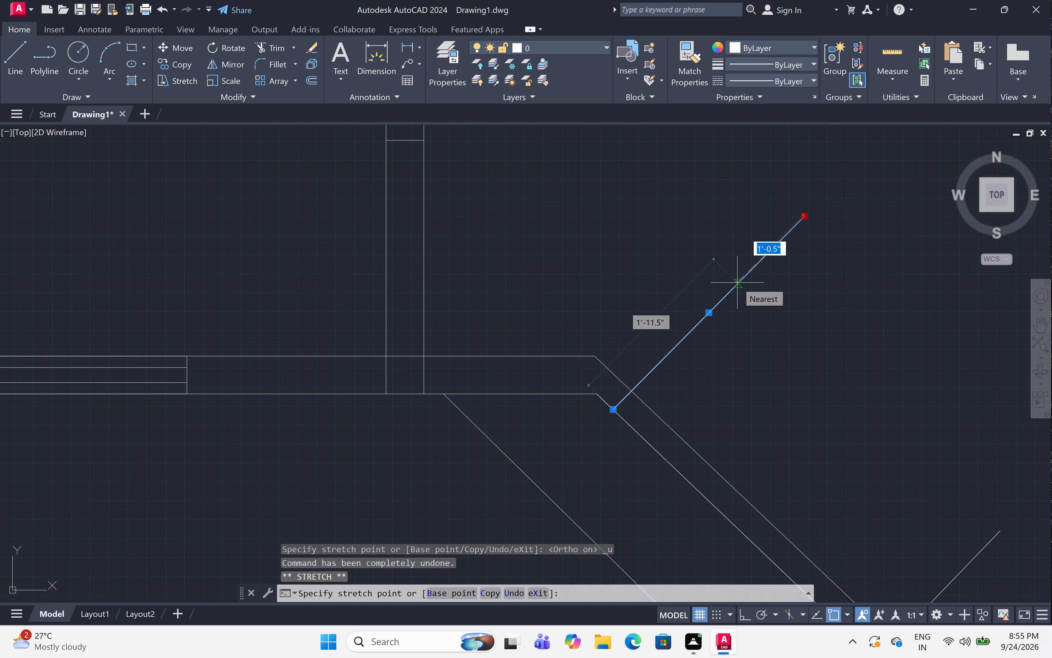
pyautogui.press('1')
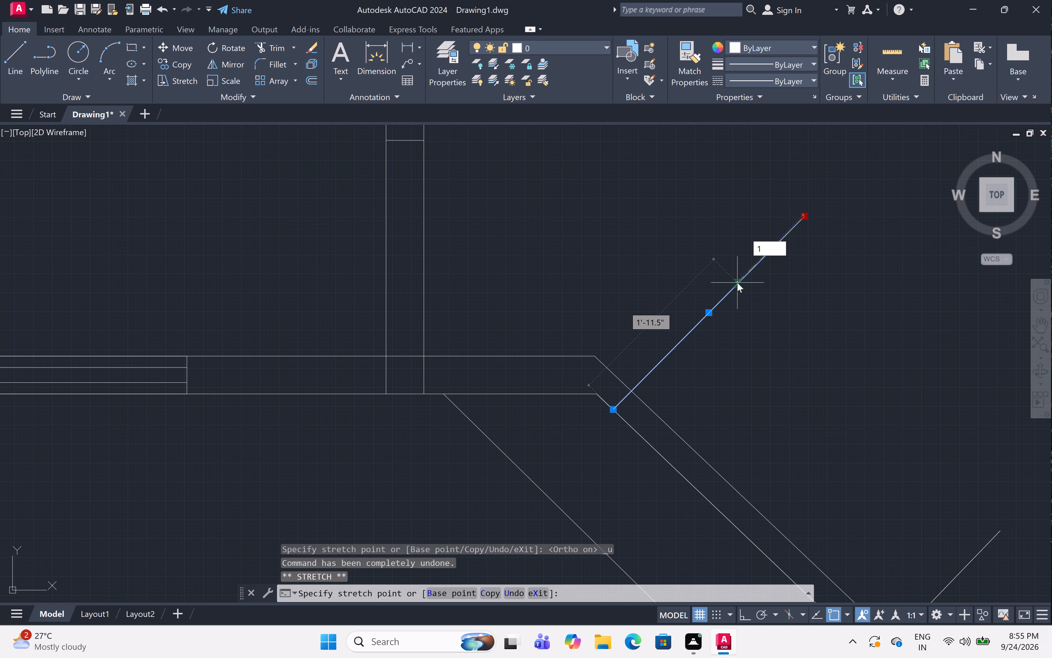
pyautogui.write("'")
pyautogui.press('space')
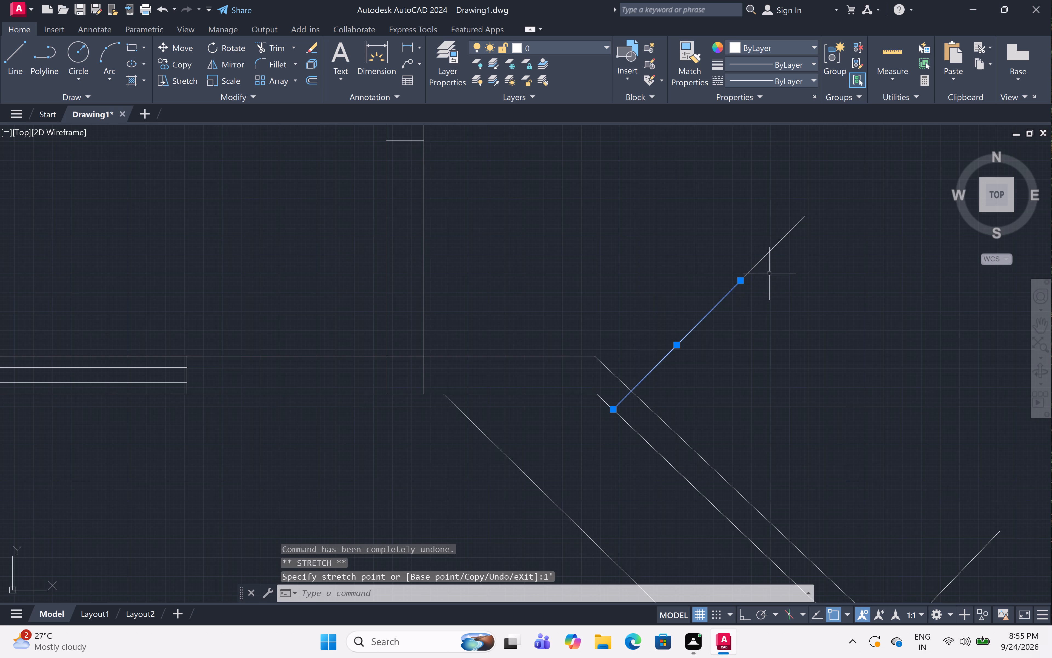
# From the upper outward line's base, draw a 2' line along it at about 45° and a short segment branching off parallel to the wall.
pyautogui.press('space')
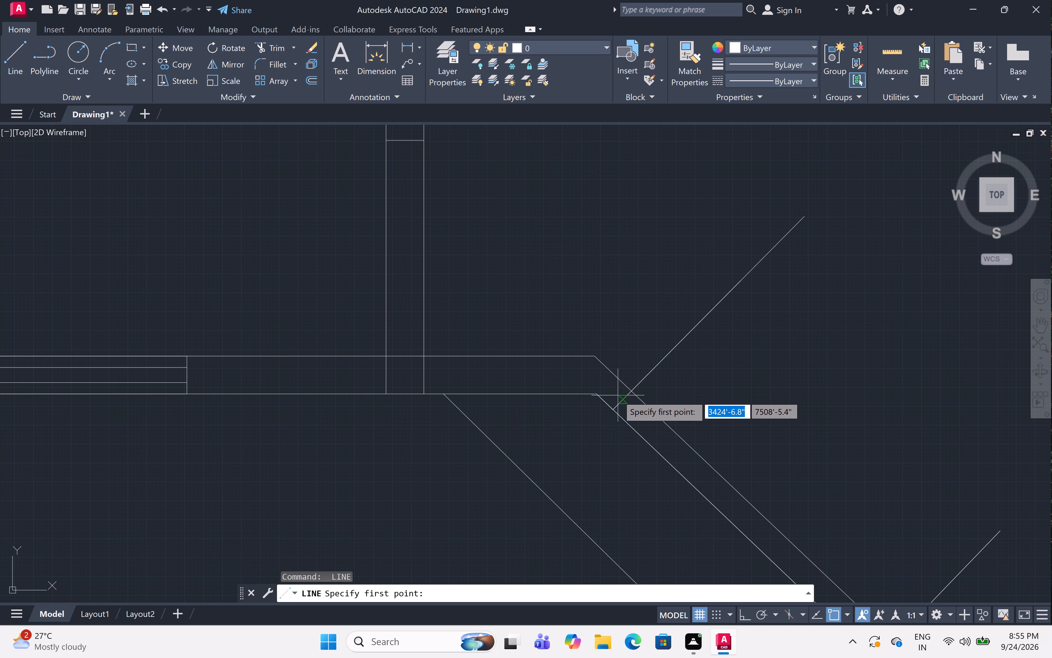
pyautogui.click(613, 407)
pyautogui.moveTo(614, 407); pyautogui.dragTo(618, 405)
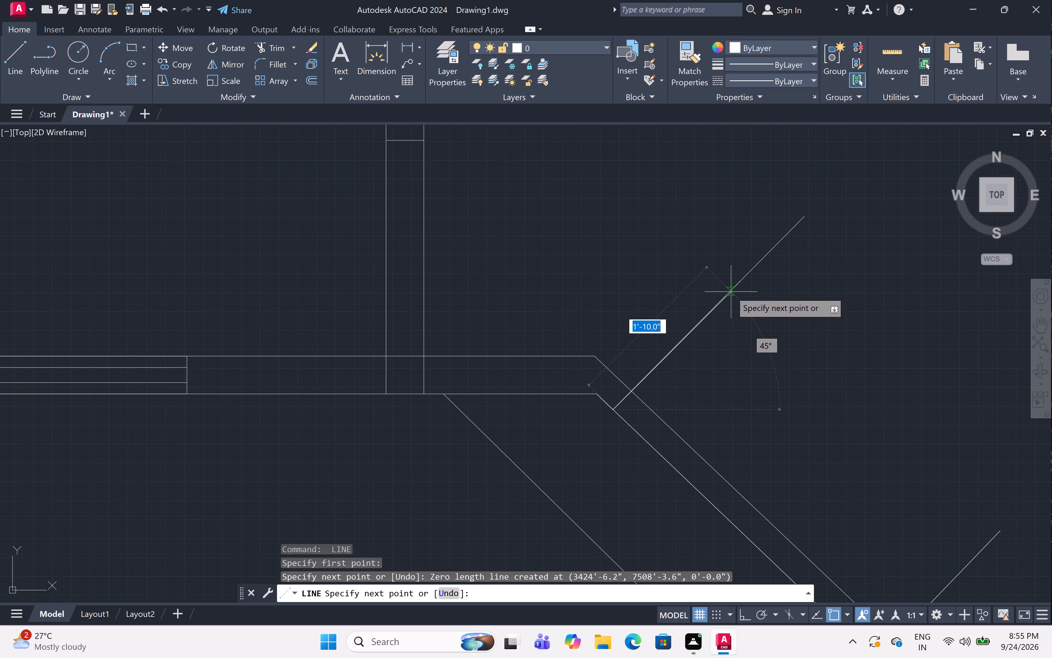
pyautogui.press('2')
pyautogui.write("'")
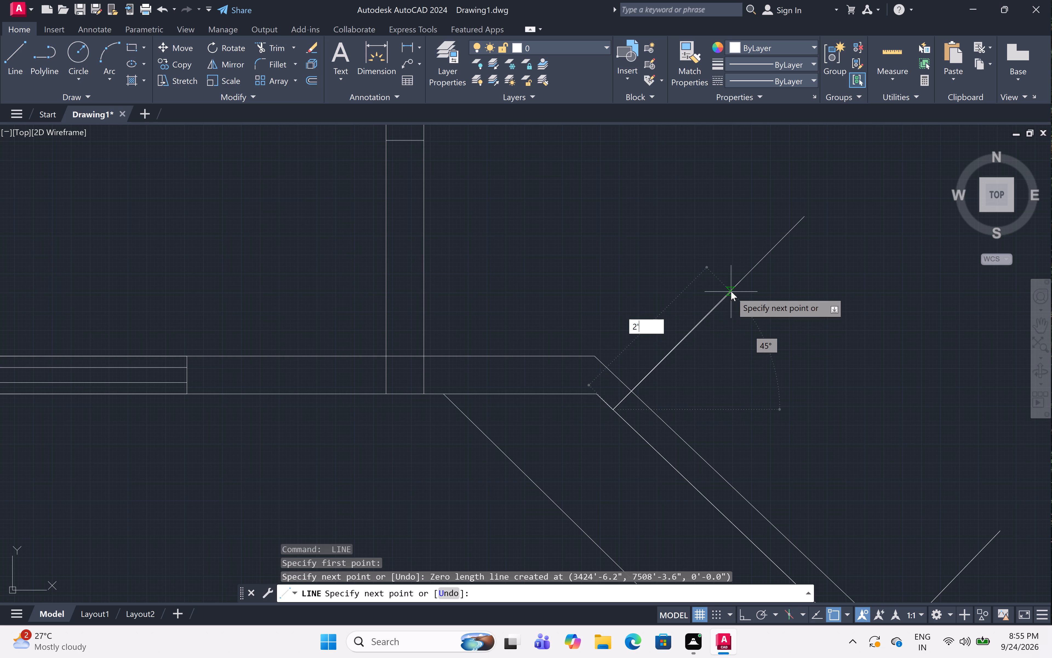
pyautogui.press('space')
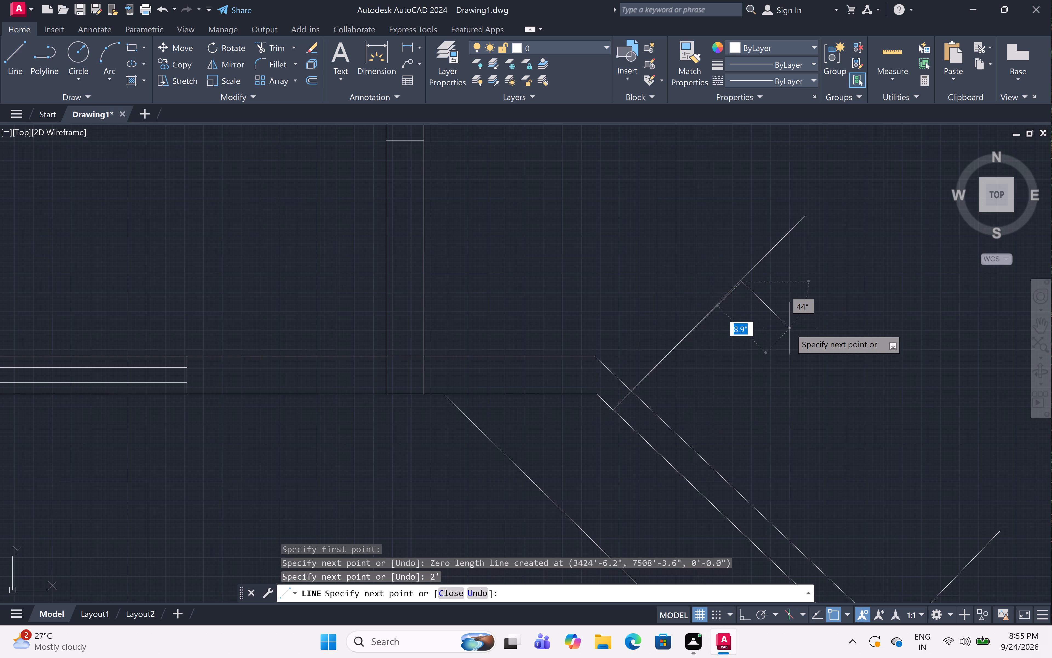
pyautogui.click(790, 328)
pyautogui.press('Escape')
# Trim the upper outward line beyond the 2' point, and remove the short branch segment and a duplicate line.
pyautogui.scroll(1, 810, 291)
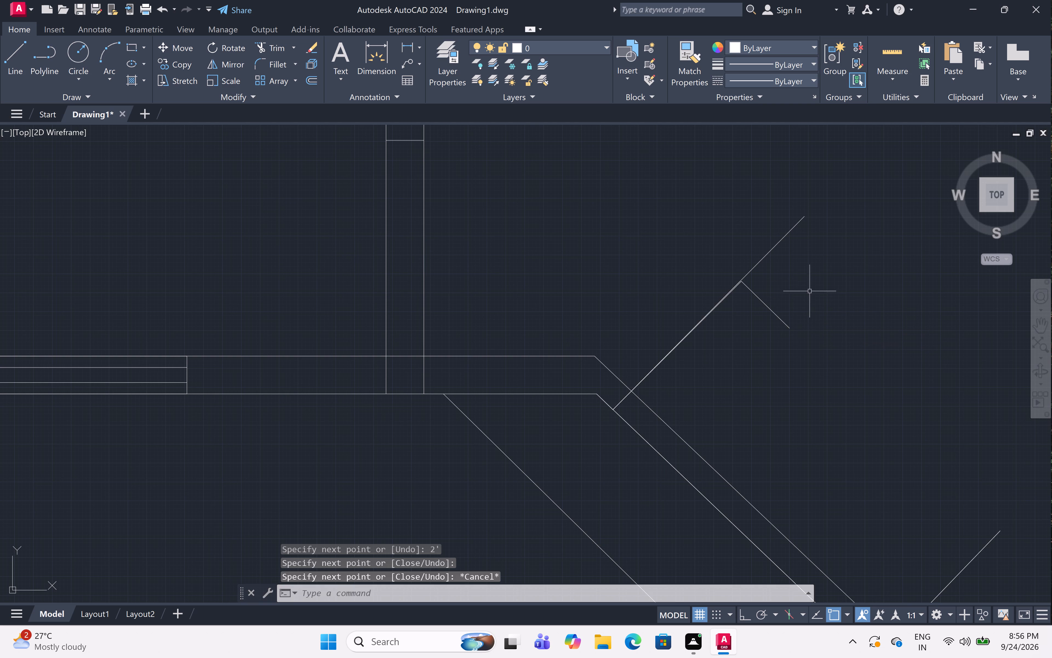
pyautogui.scroll(3, 810, 291)
pyautogui.write('tr')
pyautogui.press('space')
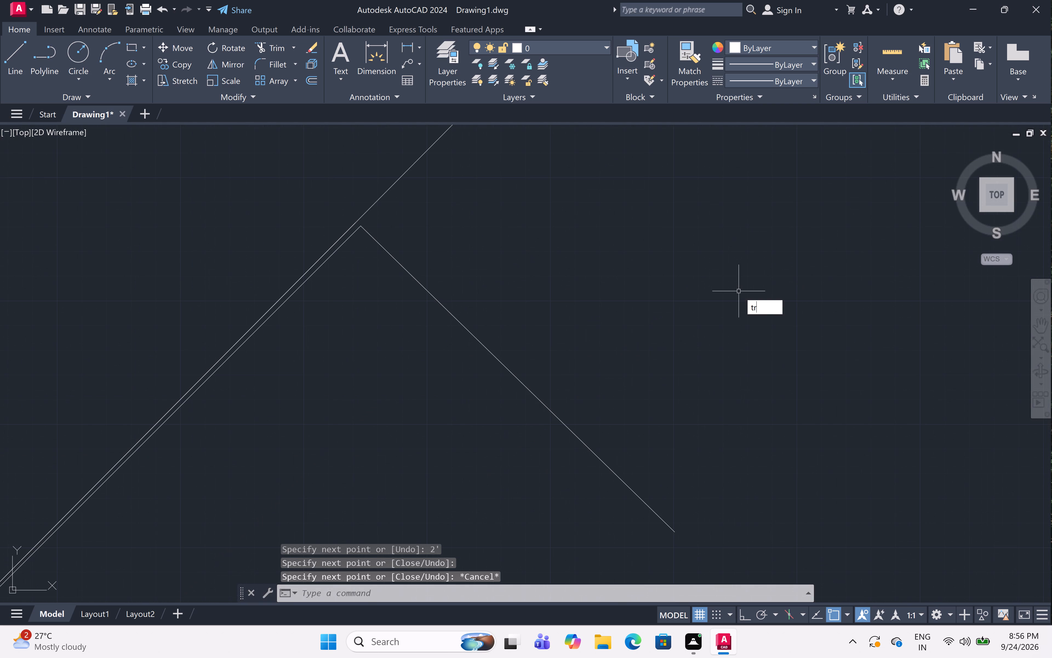
pyautogui.doubleClick(374, 203)
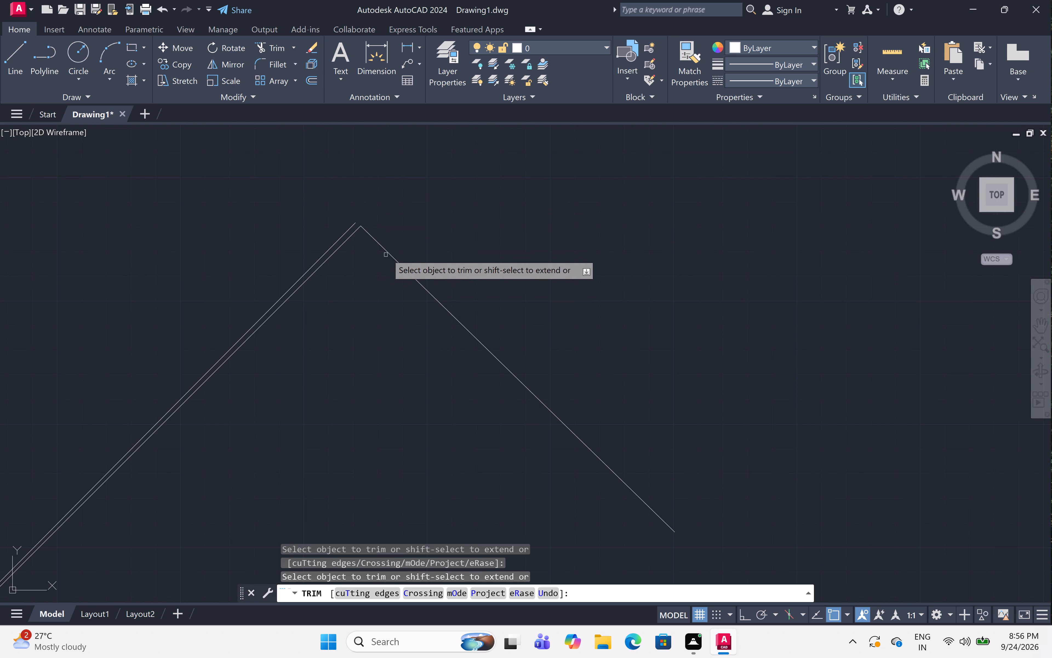
pyautogui.doubleClick(389, 250)
pyautogui.click(346, 233)
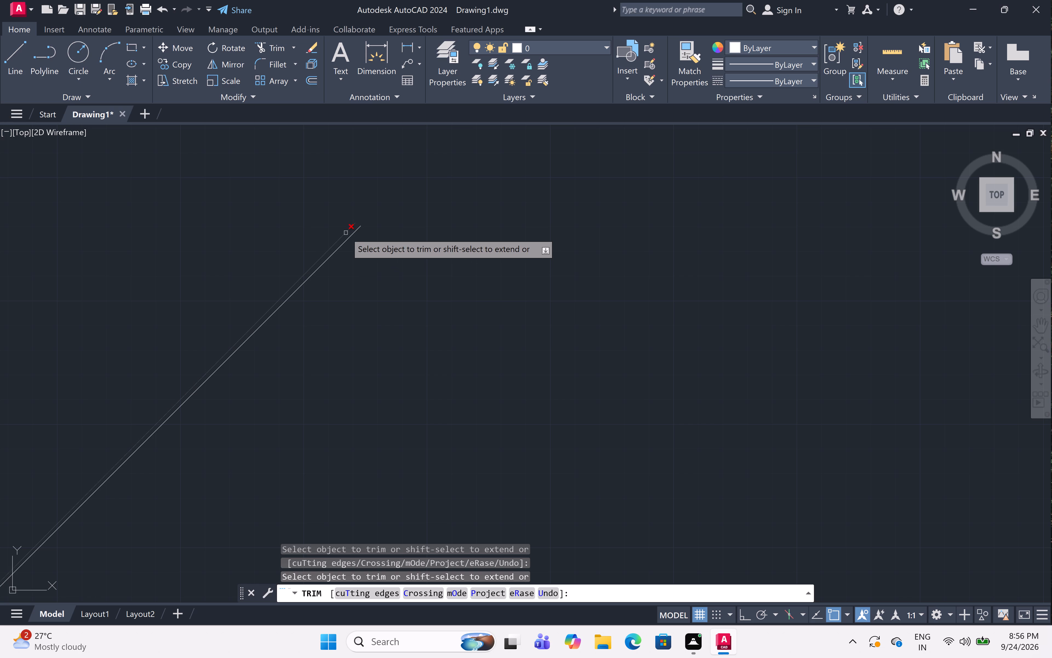
pyautogui.scroll(-5, 397, 201)
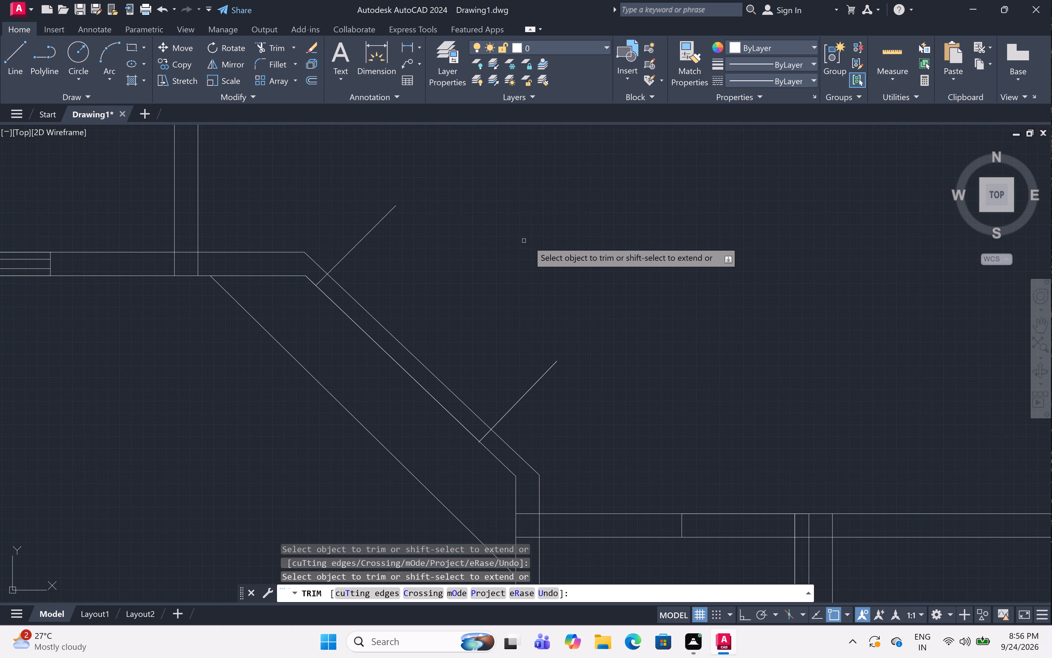
pyautogui.press('Escape')
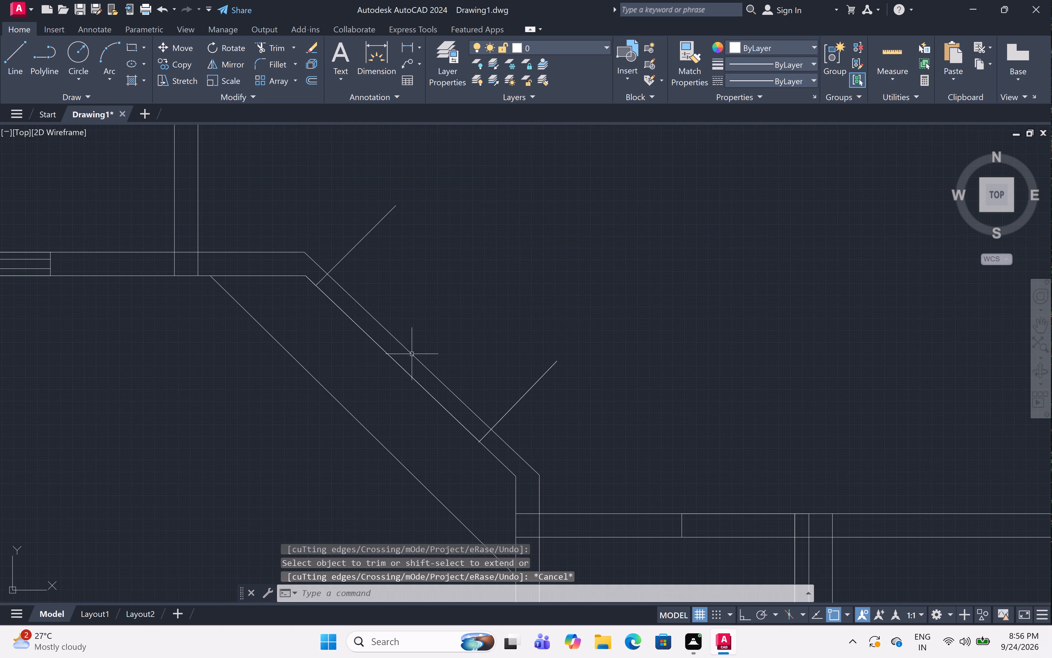
# Draw a short line about 3.5" long across the diagonal wall from its inner to outer line, midway between the two outward lines.
pyautogui.press('l')
pyautogui.press('space')
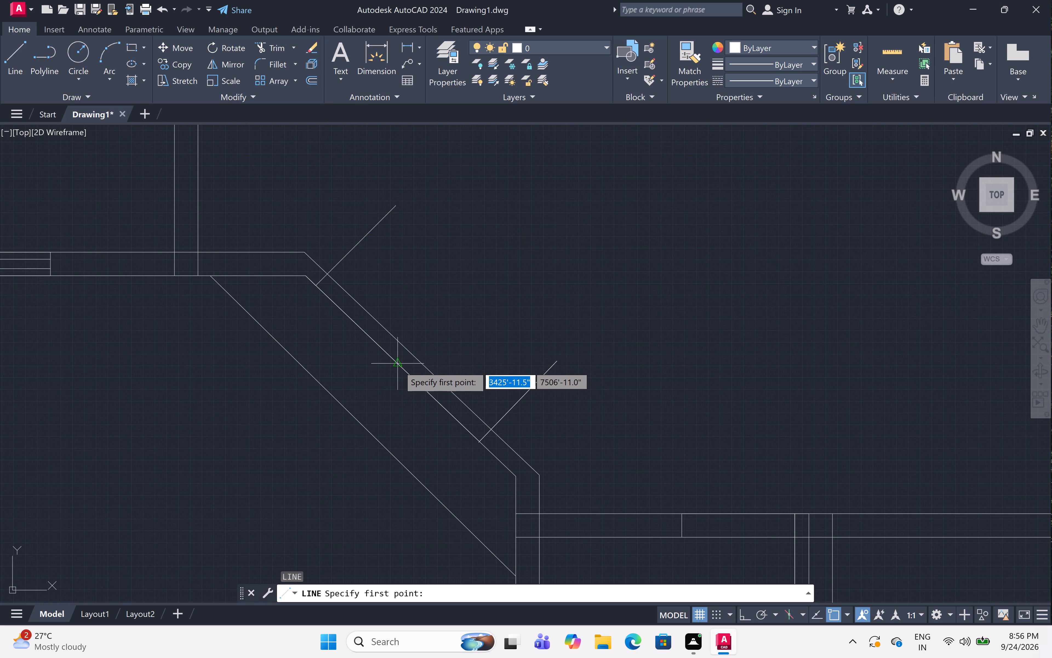
pyautogui.moveTo(398, 365); pyautogui.dragTo(403, 362)
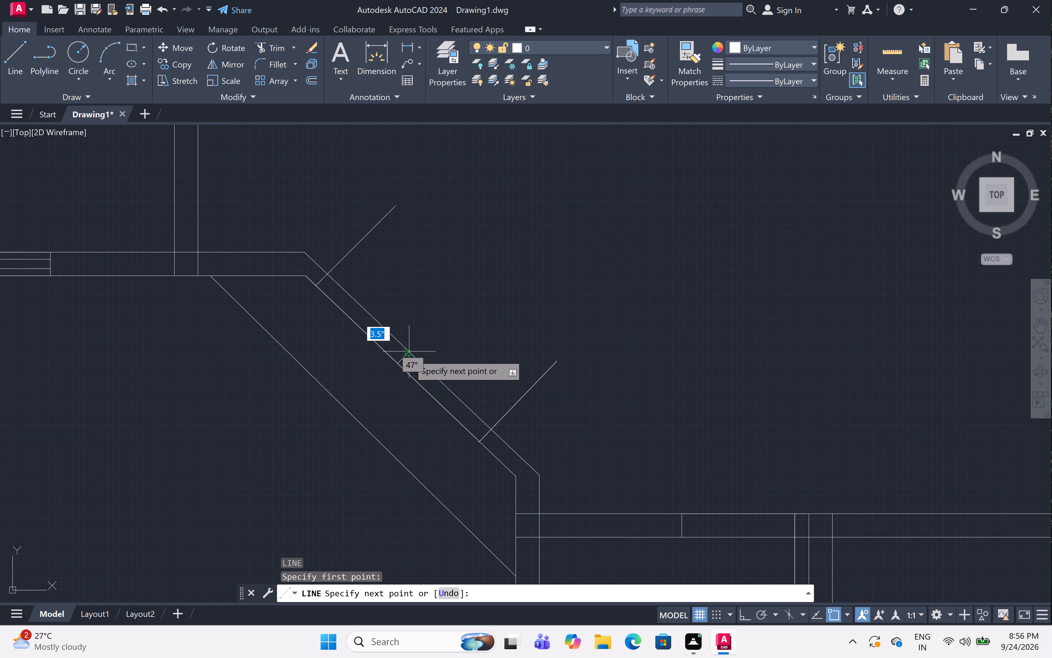
pyautogui.click(410, 354)
pyautogui.press('Escape')
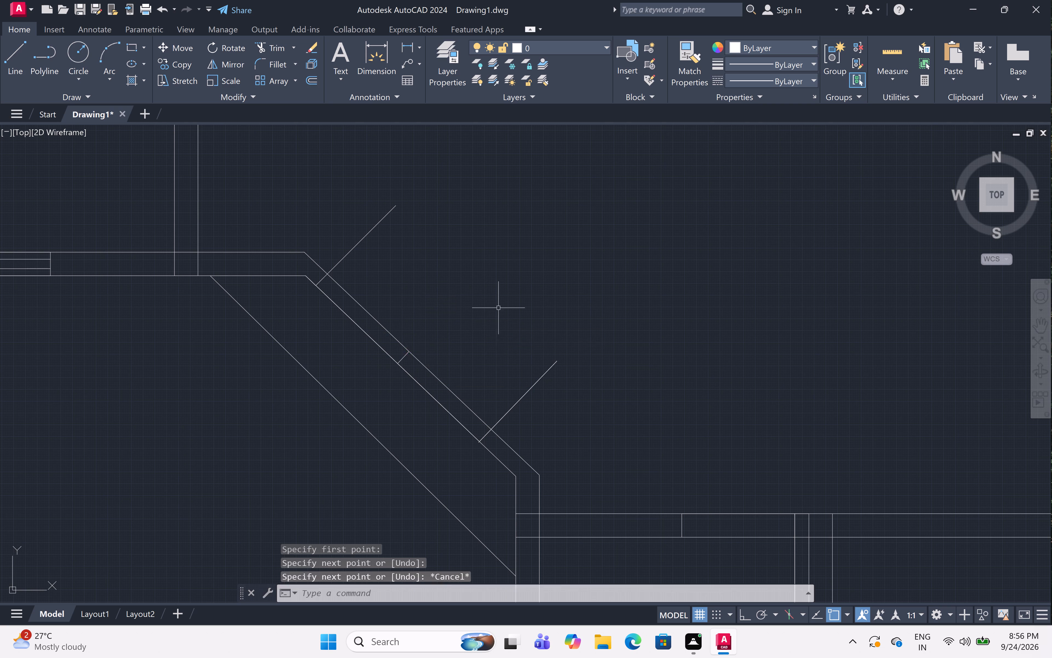
pyautogui.scroll(-3, 504, 294)
pyautogui.scroll(-1, 583, 284)
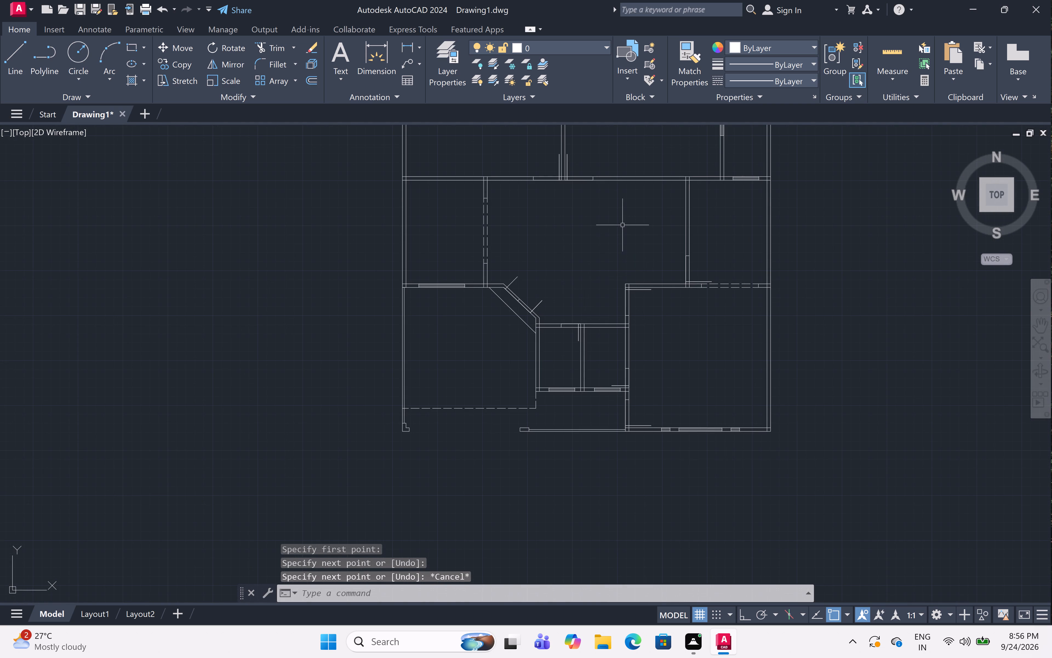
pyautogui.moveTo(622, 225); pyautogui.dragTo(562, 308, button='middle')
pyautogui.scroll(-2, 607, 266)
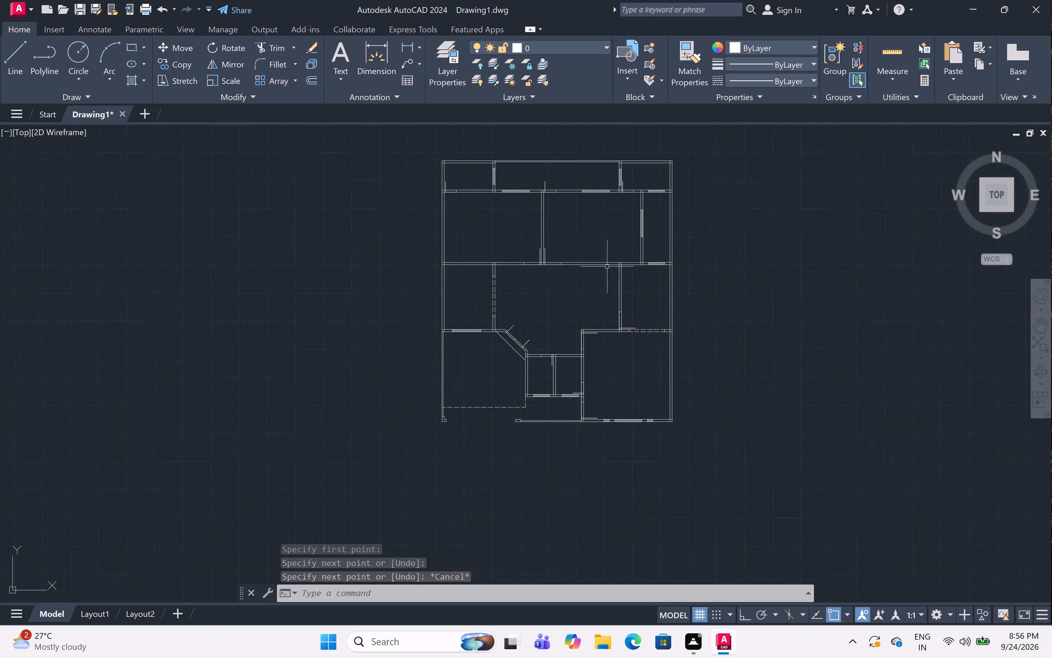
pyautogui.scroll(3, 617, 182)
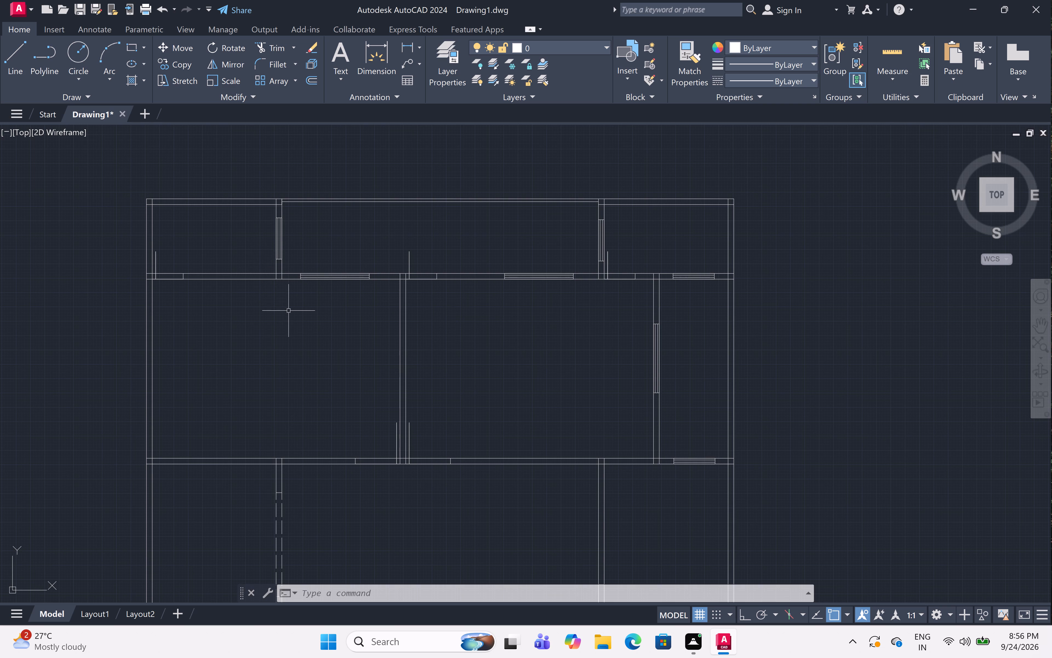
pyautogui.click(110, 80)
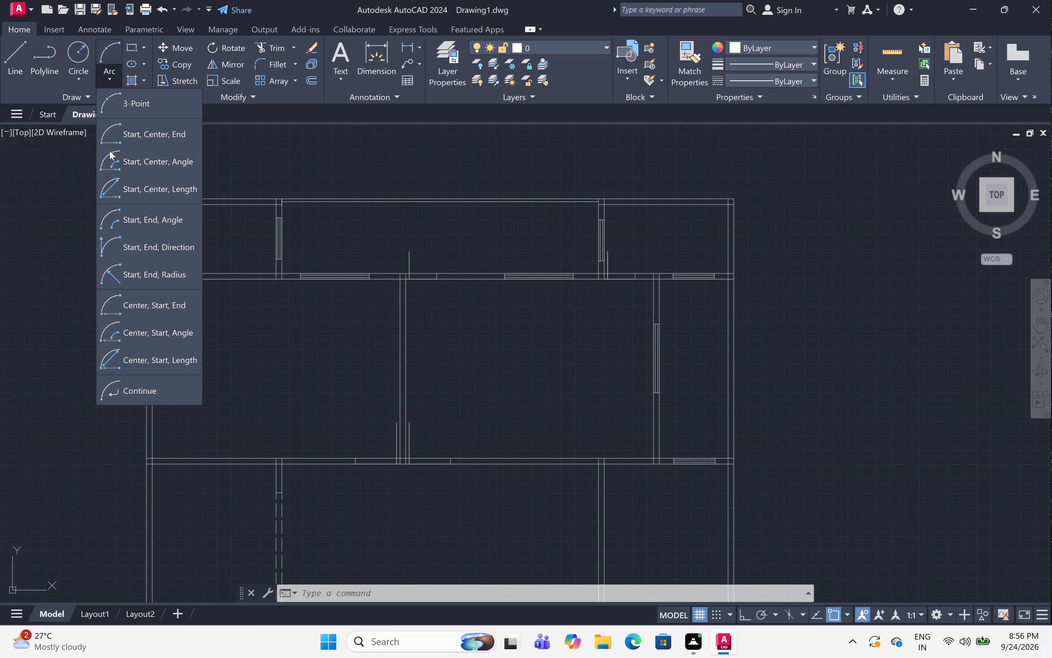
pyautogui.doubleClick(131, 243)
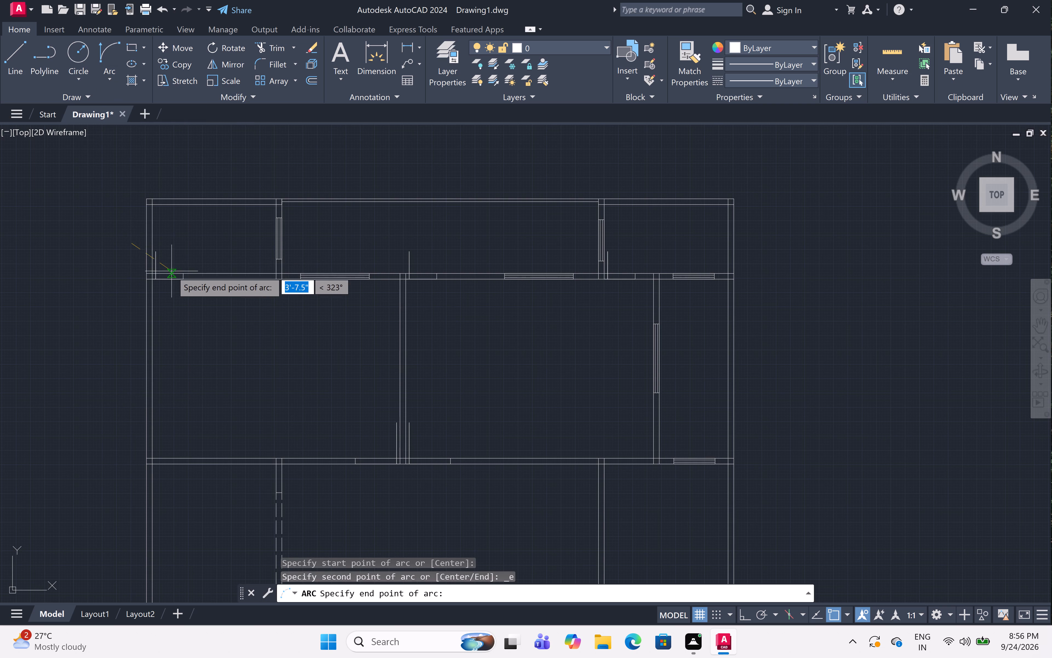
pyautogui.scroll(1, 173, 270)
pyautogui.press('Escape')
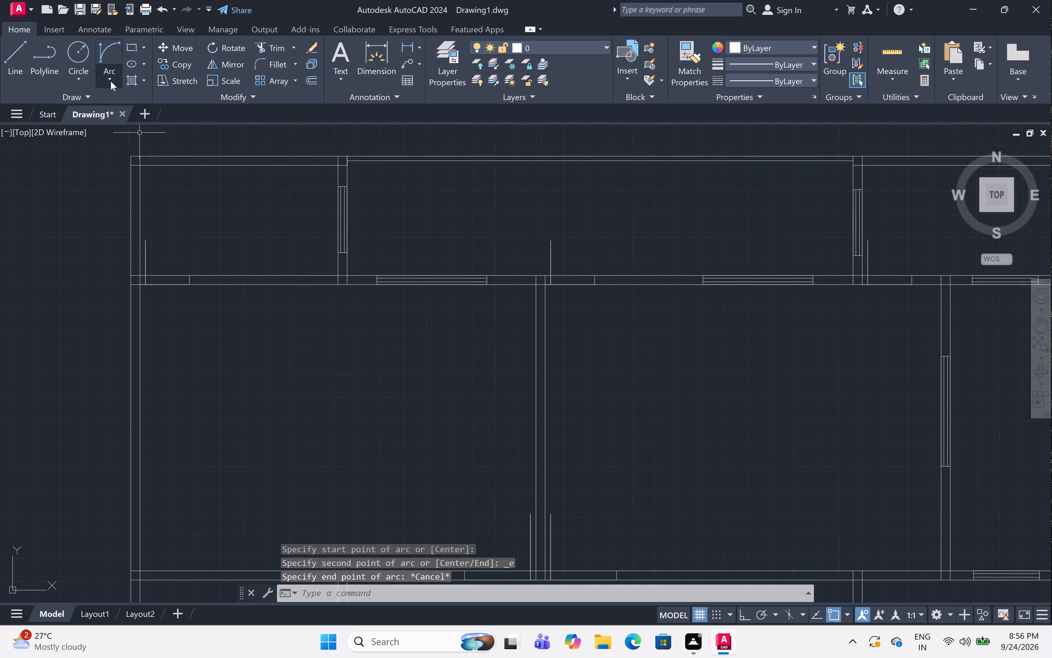
# Draw the top-left room's door swing as a Start, End, Direction arc from leaf tip to opposite jamb, with Ortho on and a horizontal tangent.
pyautogui.click(110, 80)
pyautogui.click(149, 248)
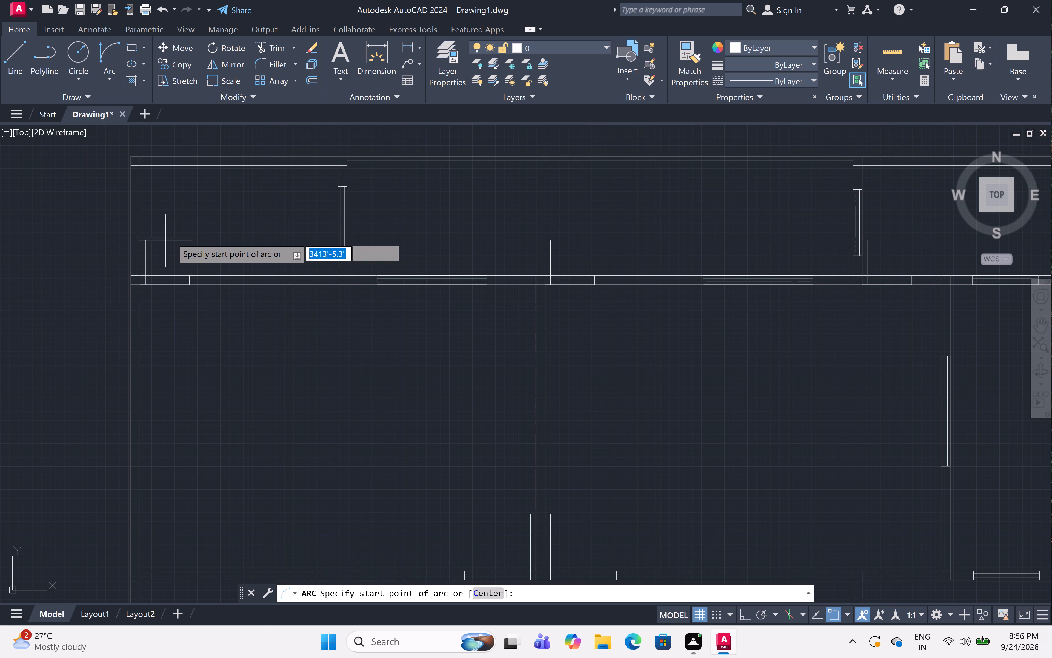
pyautogui.scroll(2, 170, 238)
pyautogui.click(110, 243)
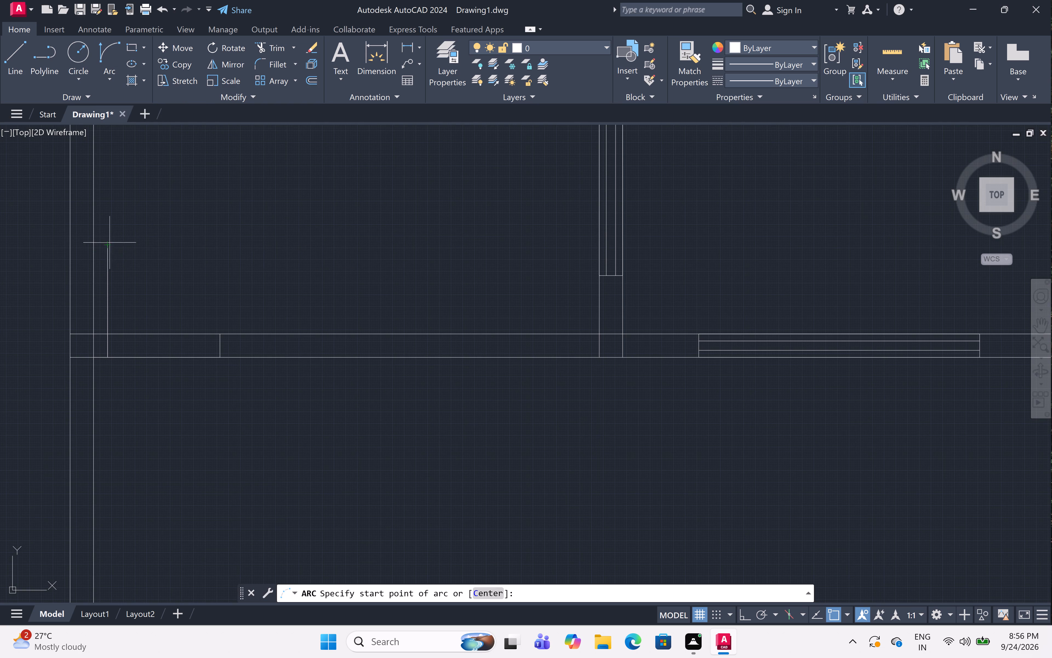
pyautogui.doubleClick(216, 332)
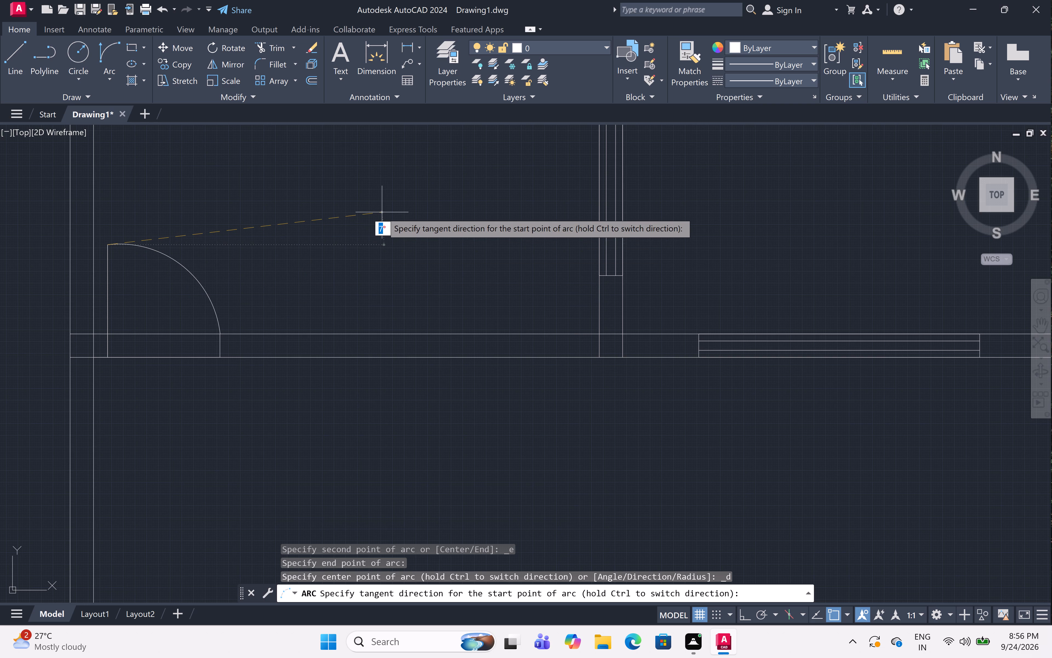
pyautogui.press('F8')
pyautogui.doubleClick(417, 226)
pyautogui.scroll(-3, 419, 223)
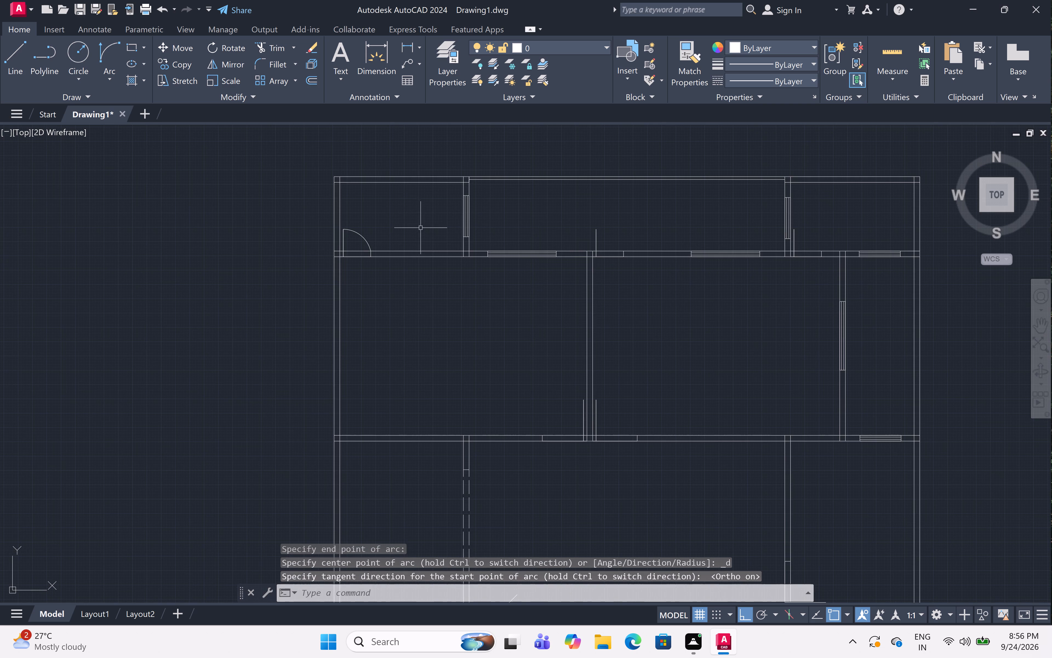
# Draw a Start, End, Direction swing arc for the door into the top middle space, from leaf tip to opposite jamb, starting horizontally.
pyautogui.moveTo(544, 258); pyautogui.dragTo(332, 366, button='middle')
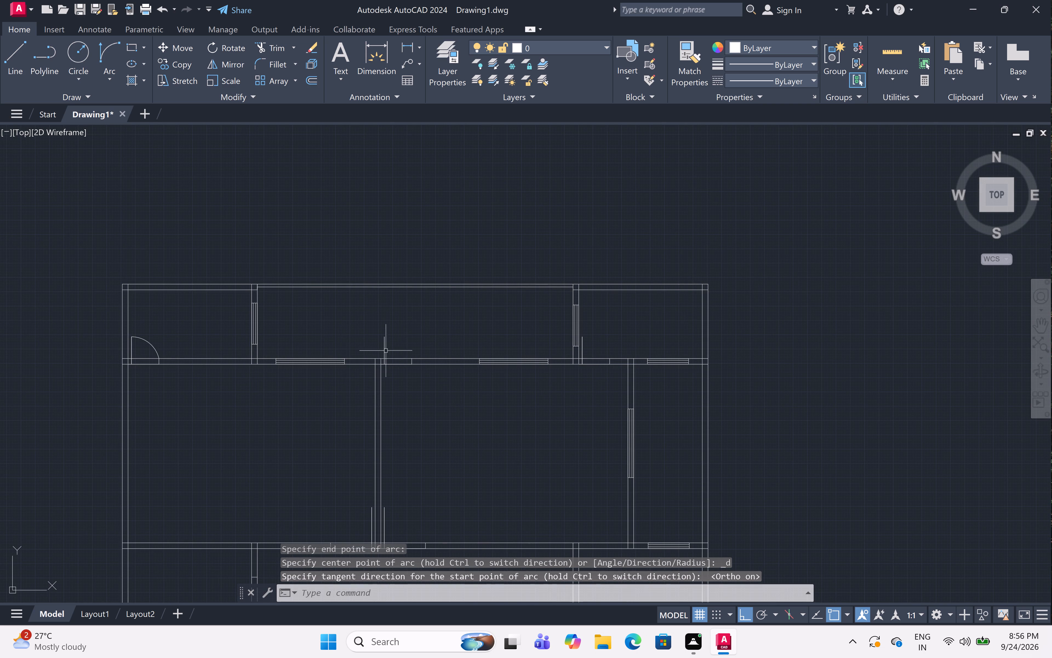
pyautogui.scroll(2, 413, 352)
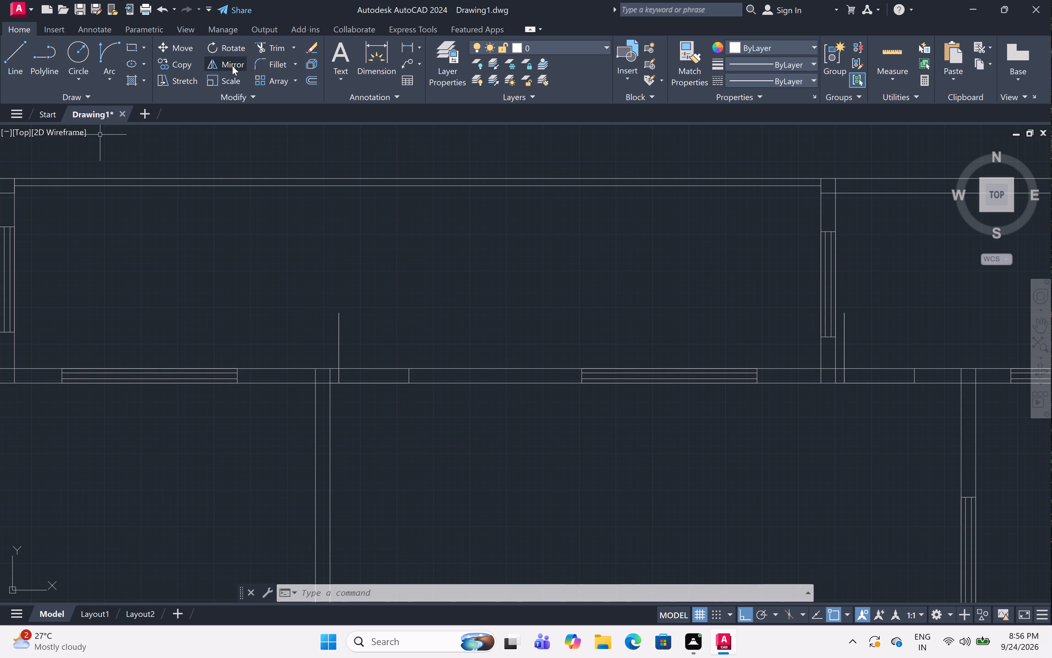
pyautogui.click(105, 78)
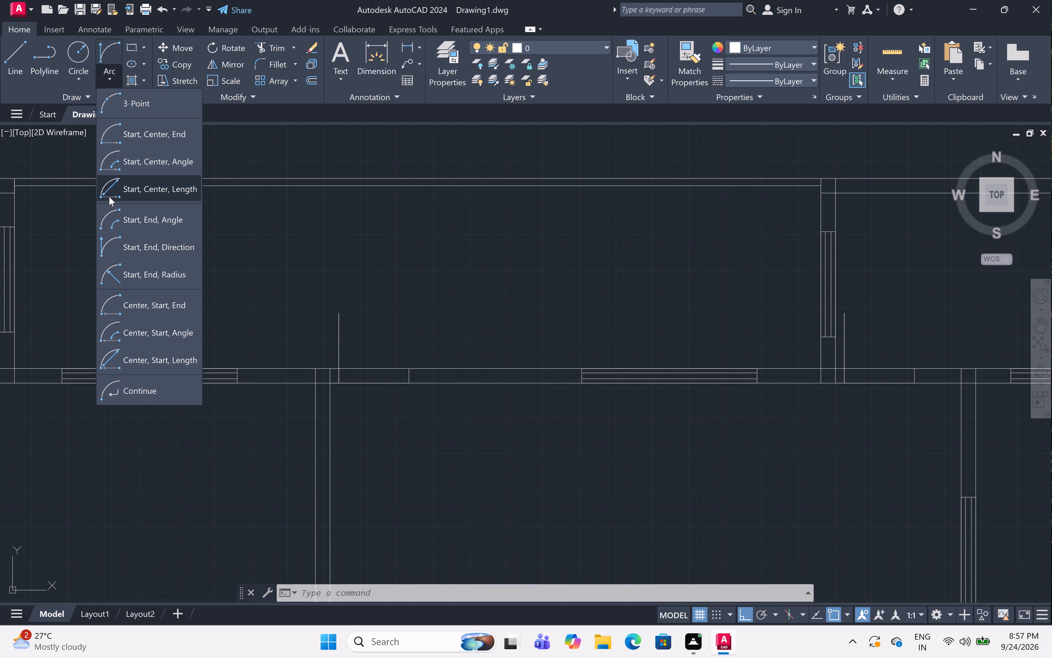
pyautogui.click(125, 245)
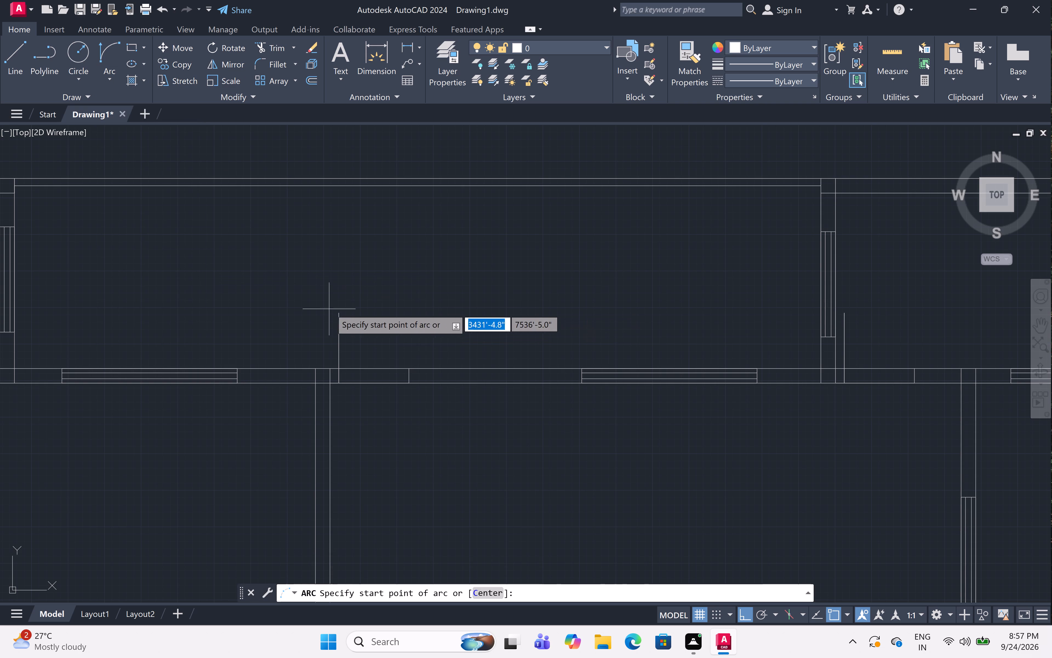
pyautogui.click(341, 313)
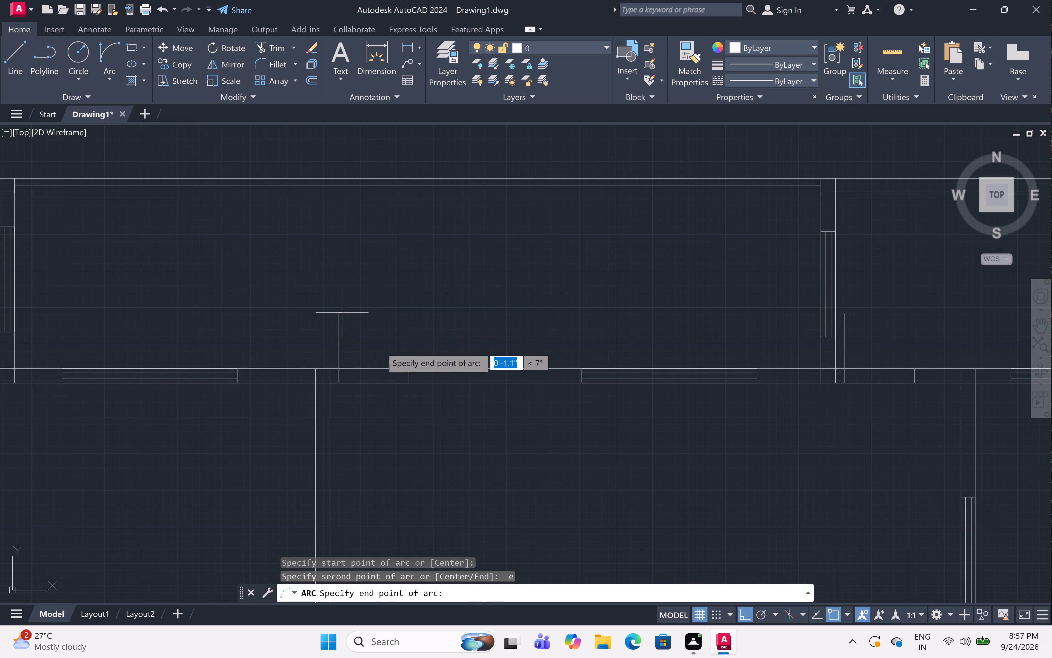
pyautogui.click(413, 372)
pyautogui.click(485, 339)
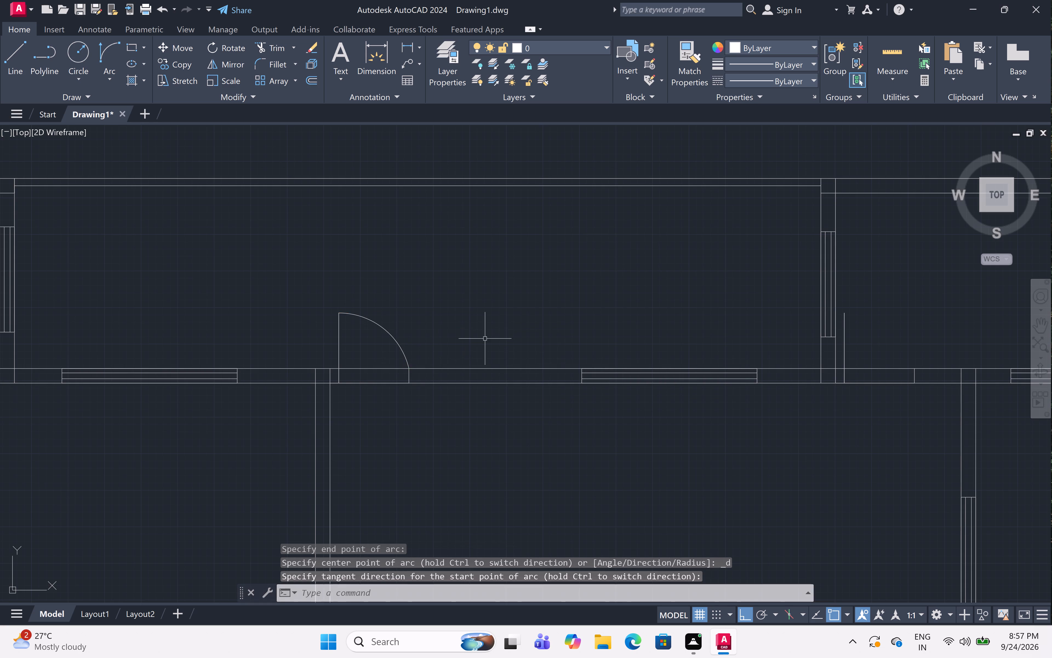
# Draw a Start, End, Direction swing arc for the top-right room's door, from leaf tip to opposite jamb, with a horizontal start tangent.
pyautogui.scroll(-3, 485, 336)
pyautogui.scroll(3, 616, 336)
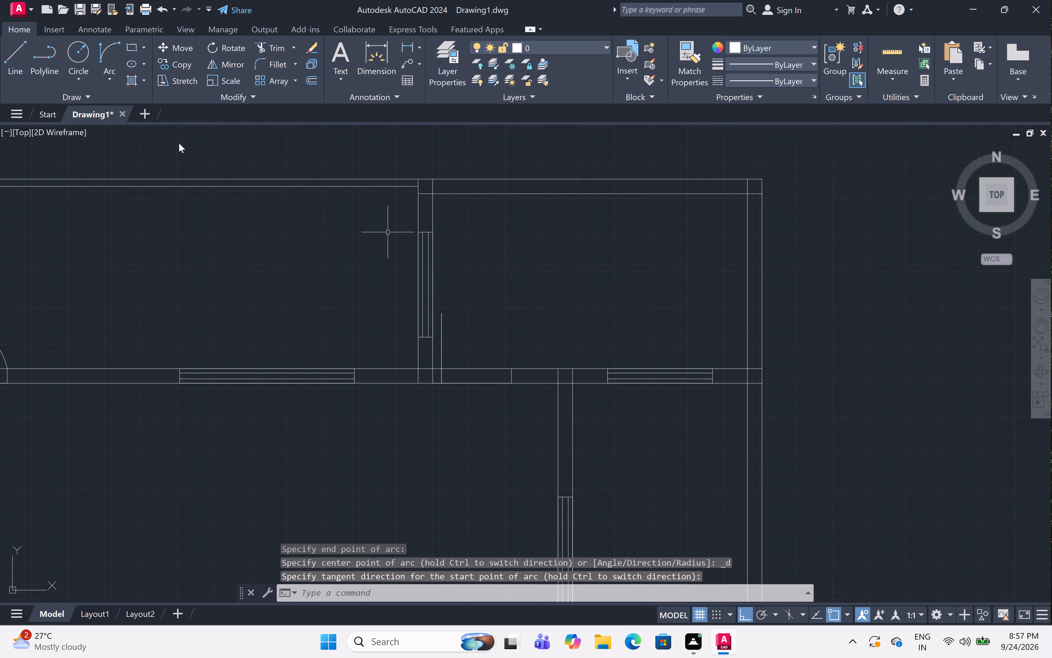
pyautogui.click(108, 78)
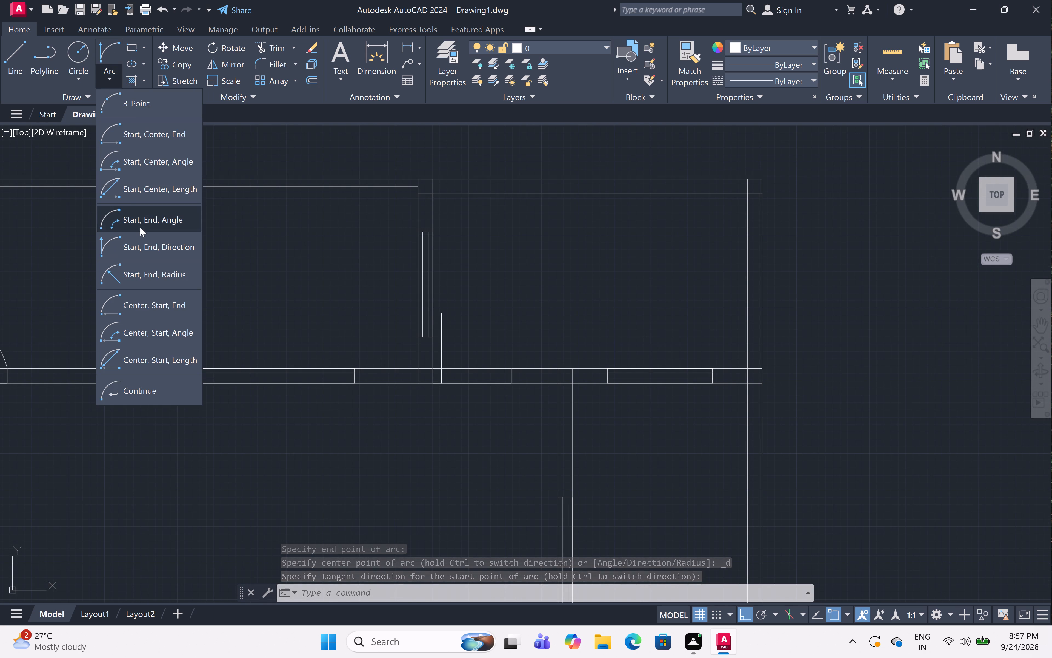
pyautogui.click(139, 238)
pyautogui.scroll(2, 451, 333)
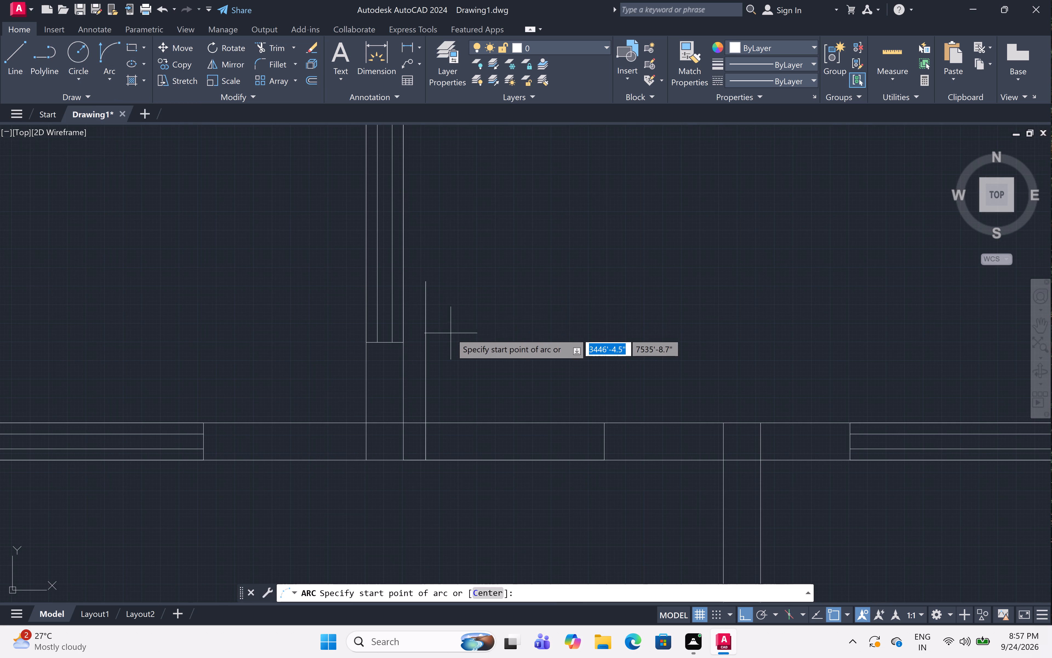
pyautogui.doubleClick(425, 285)
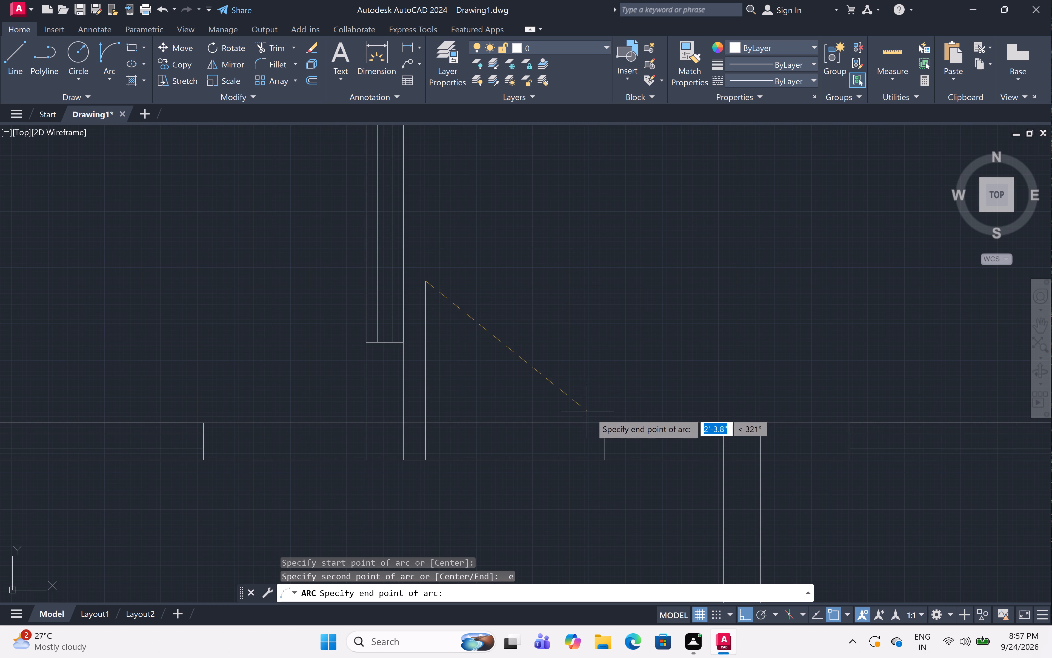
pyautogui.click(604, 422)
pyautogui.click(664, 340)
pyautogui.scroll(-4, 664, 338)
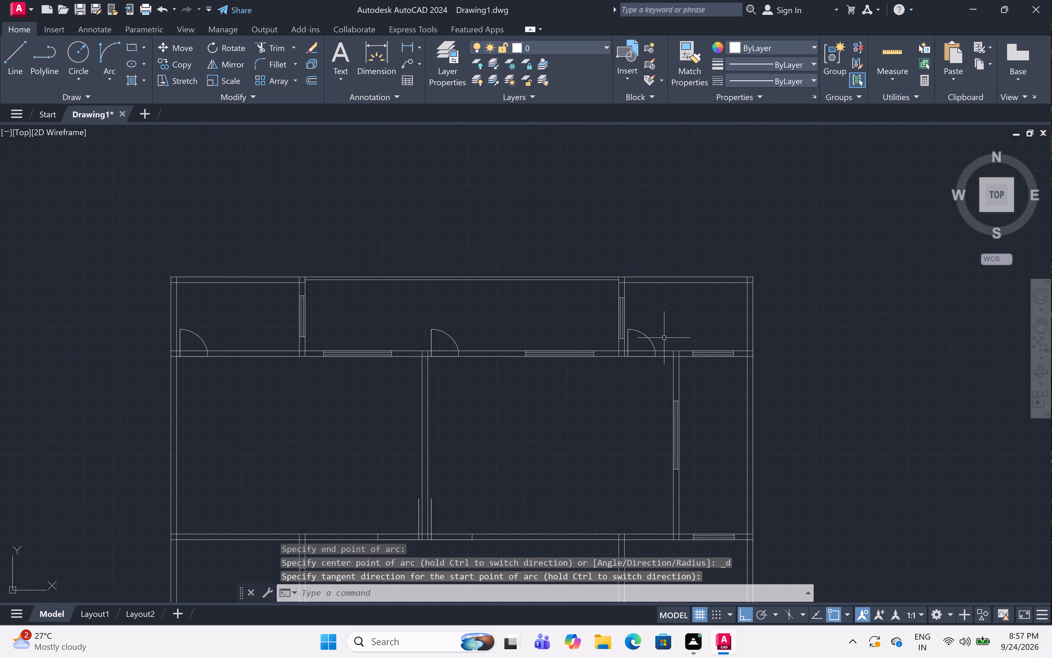
# Draw the swing arc for the door just east of the central partition's lower end, from leaf tip to opposite jamb, starting horizontally.
pyautogui.scroll(-1, 664, 338)
pyautogui.scroll(-1, 556, 443)
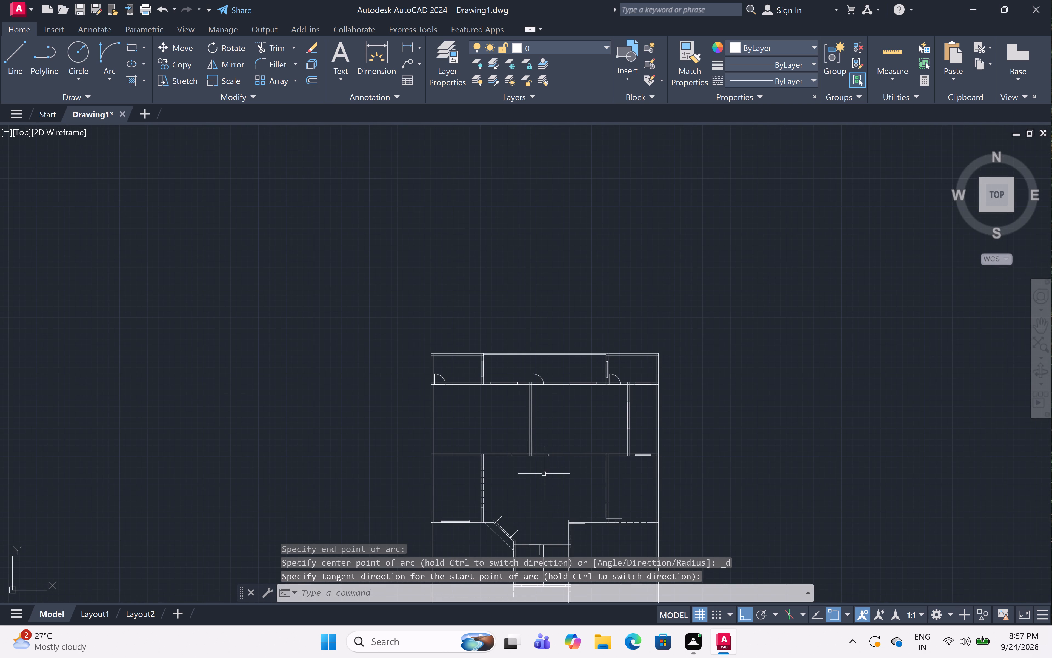
pyautogui.scroll(4, 542, 472)
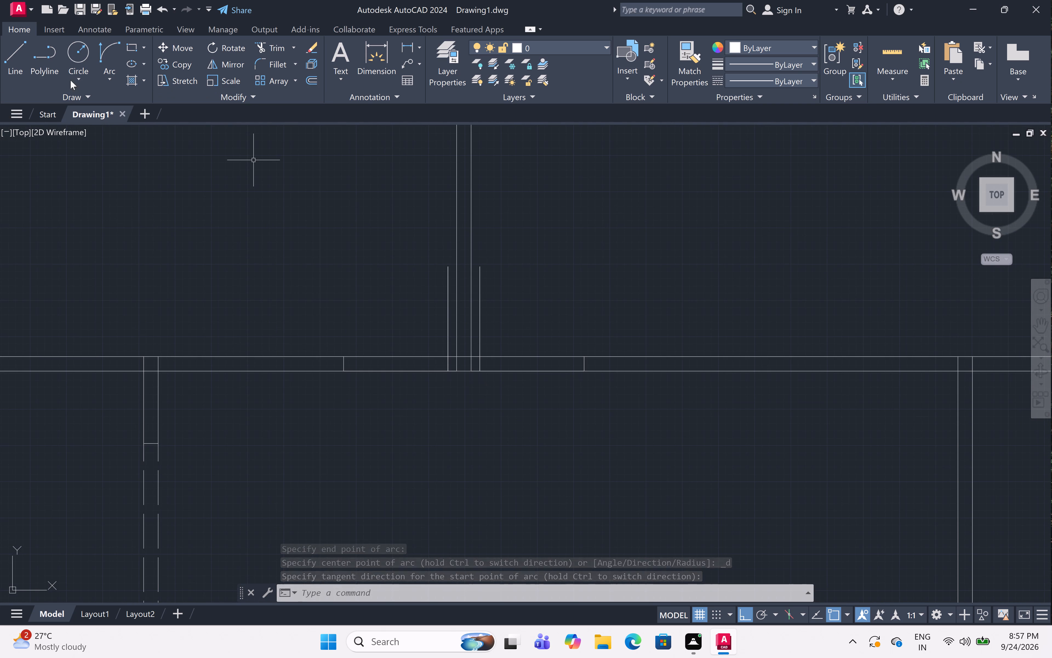
pyautogui.click(114, 75)
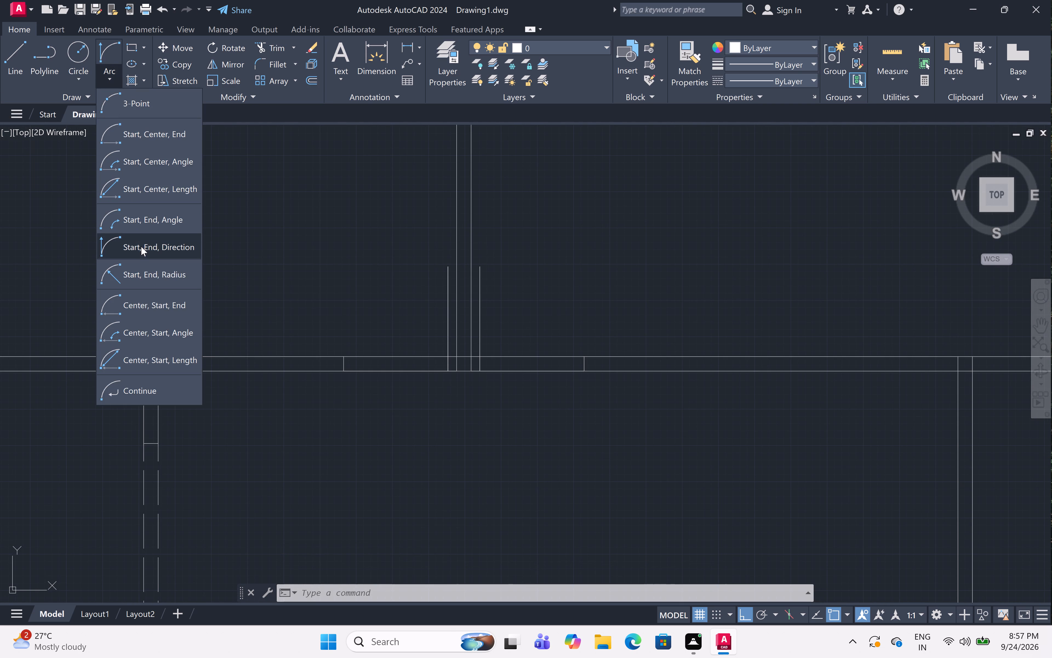
pyautogui.click(141, 246)
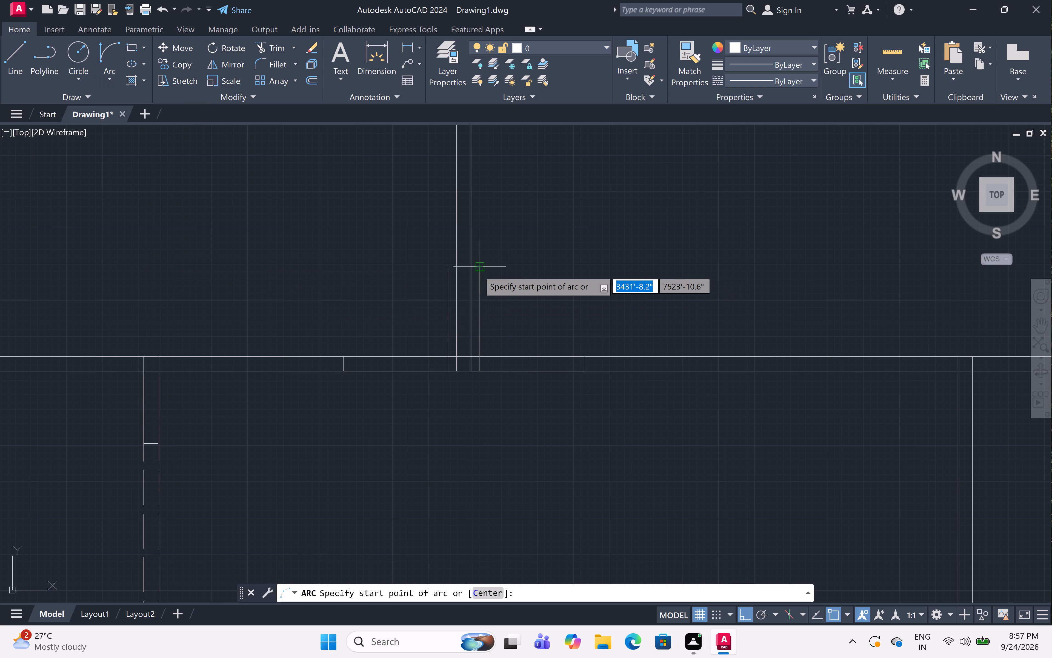
pyautogui.click(478, 270)
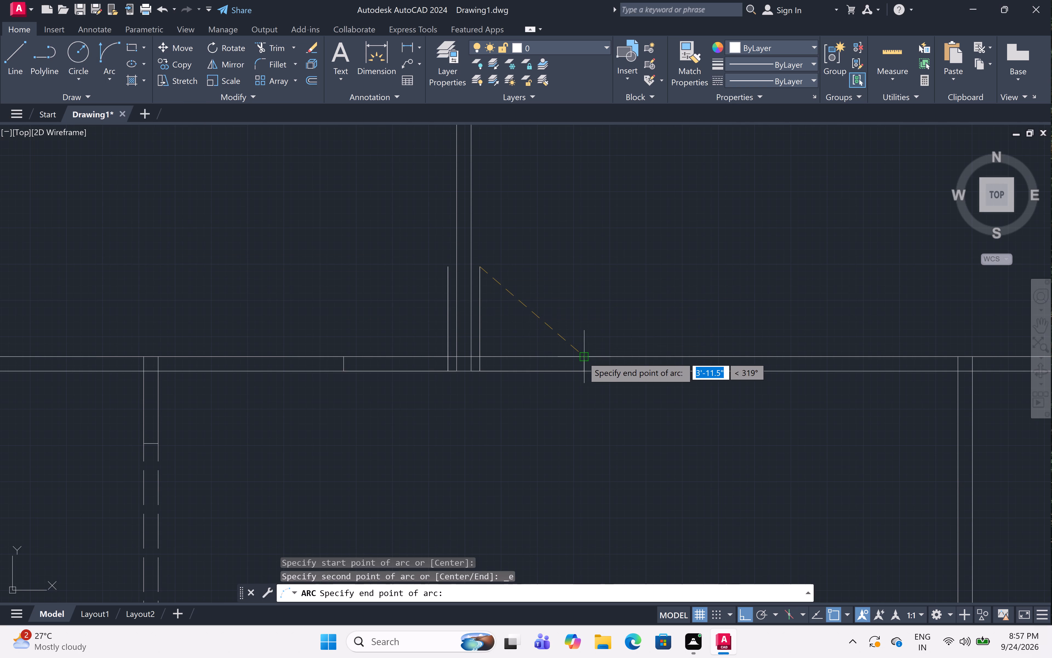
pyautogui.doubleClick(582, 357)
pyautogui.click(612, 322)
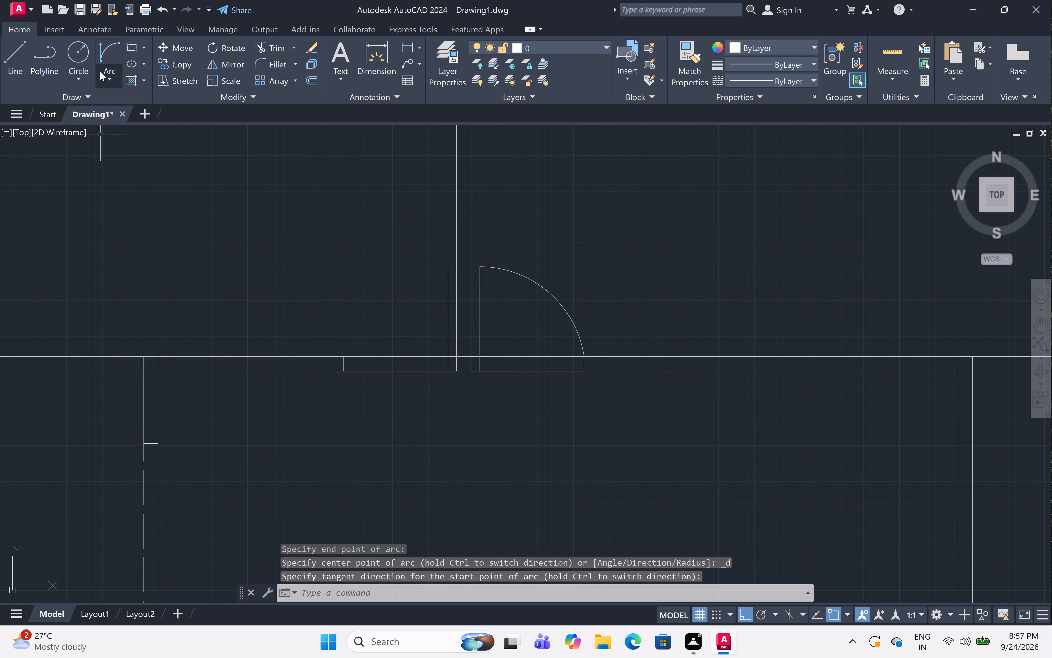
# Draw the mirrored swing arc for the door just west of the central partition, from leaf tip to opposite jamb with a 180° start tangent.
pyautogui.click(104, 75)
pyautogui.click(139, 240)
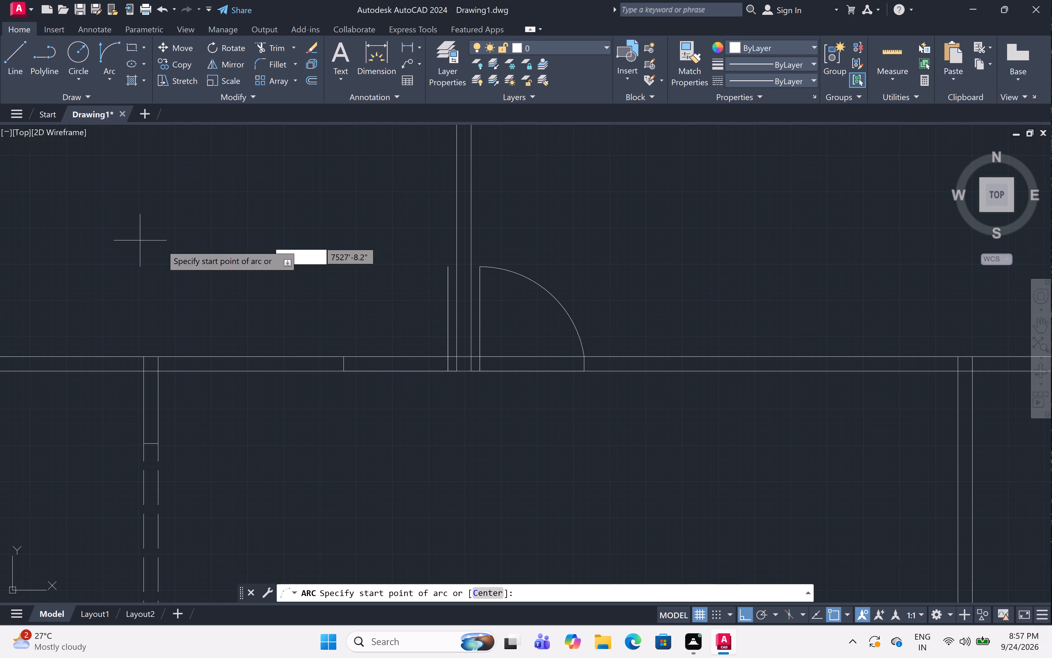
pyautogui.click(446, 263)
pyautogui.click(346, 356)
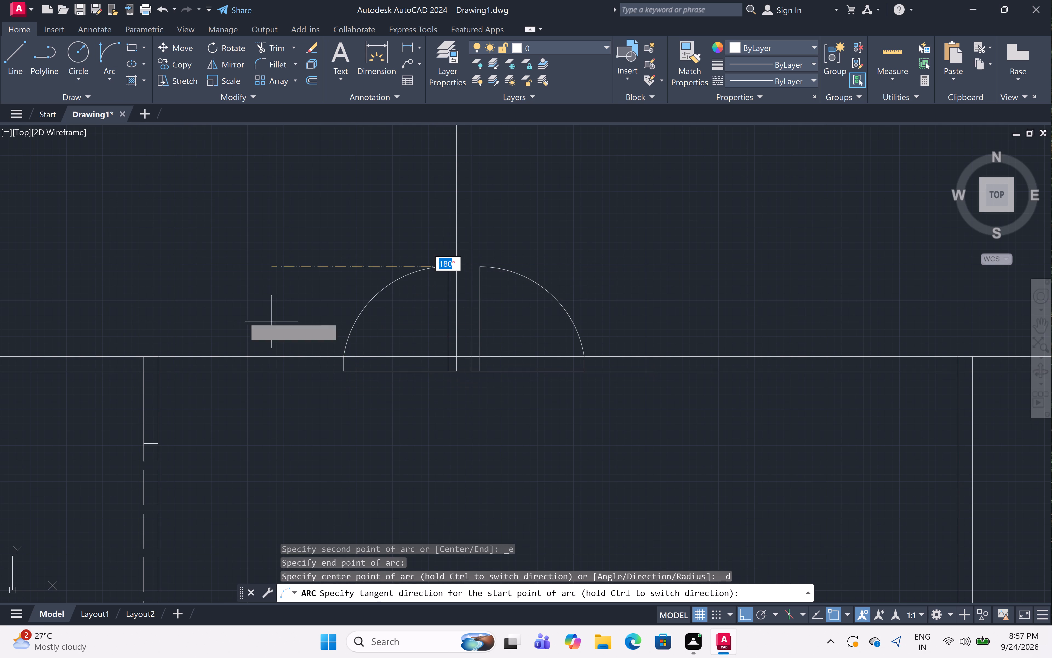
pyautogui.click(225, 312)
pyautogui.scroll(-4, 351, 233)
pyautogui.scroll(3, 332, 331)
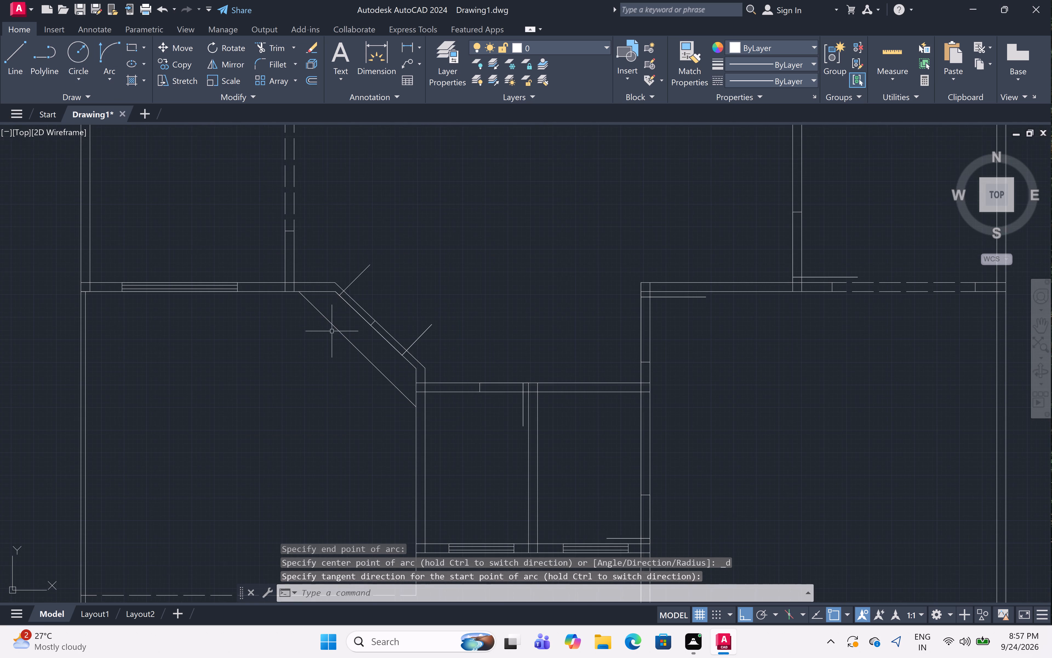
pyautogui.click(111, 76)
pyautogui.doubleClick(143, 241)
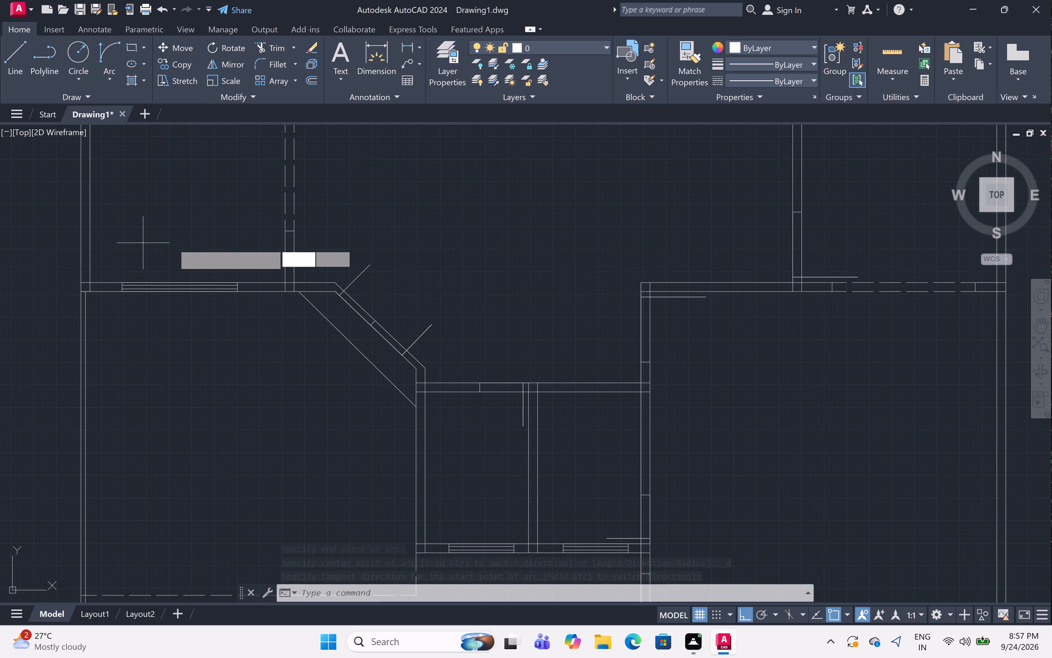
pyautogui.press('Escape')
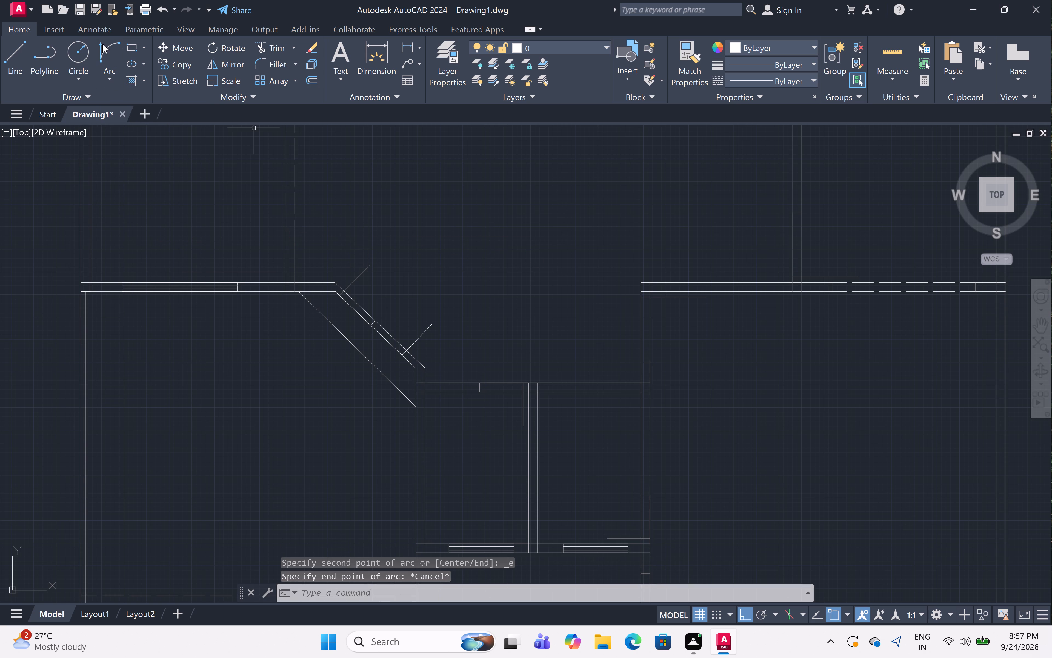
# Draw a Start, End, Direction swing arc for the diagonal double door's upper leaf, ending mid-opening, with Ortho off and tangent toward the lower leaf's tip.
pyautogui.click(110, 84)
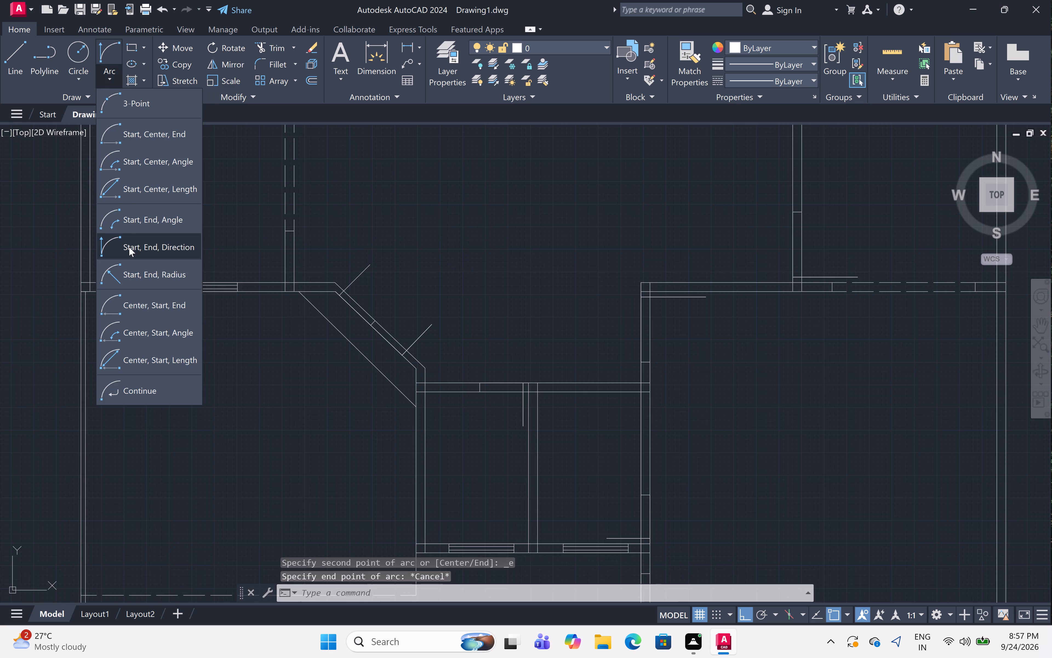
pyautogui.click(129, 248)
pyautogui.scroll(2, 353, 270)
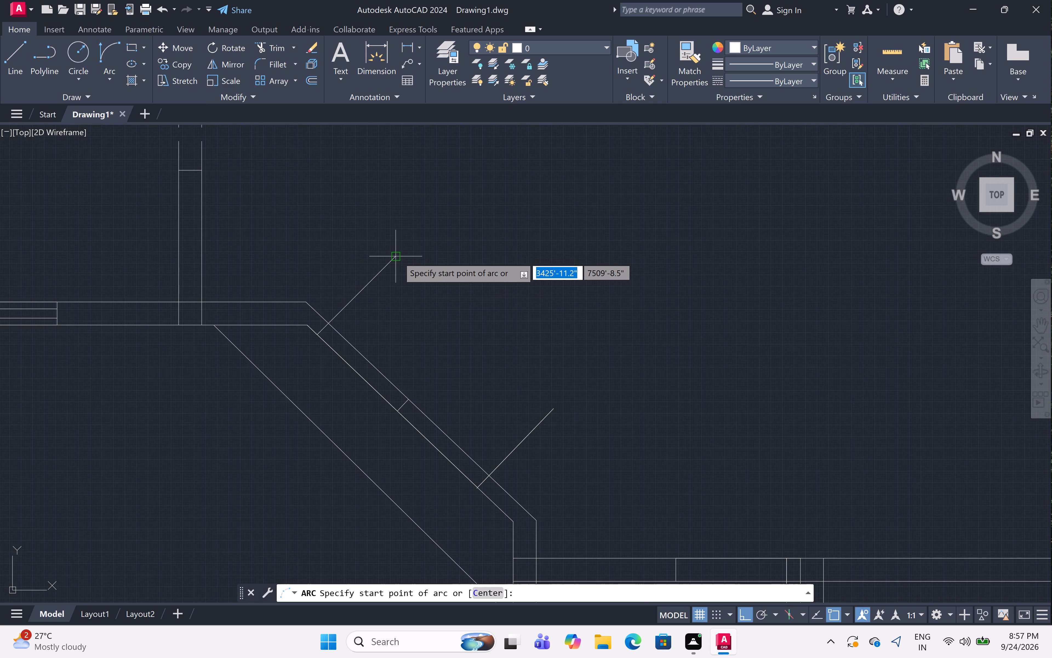
pyautogui.click(398, 257)
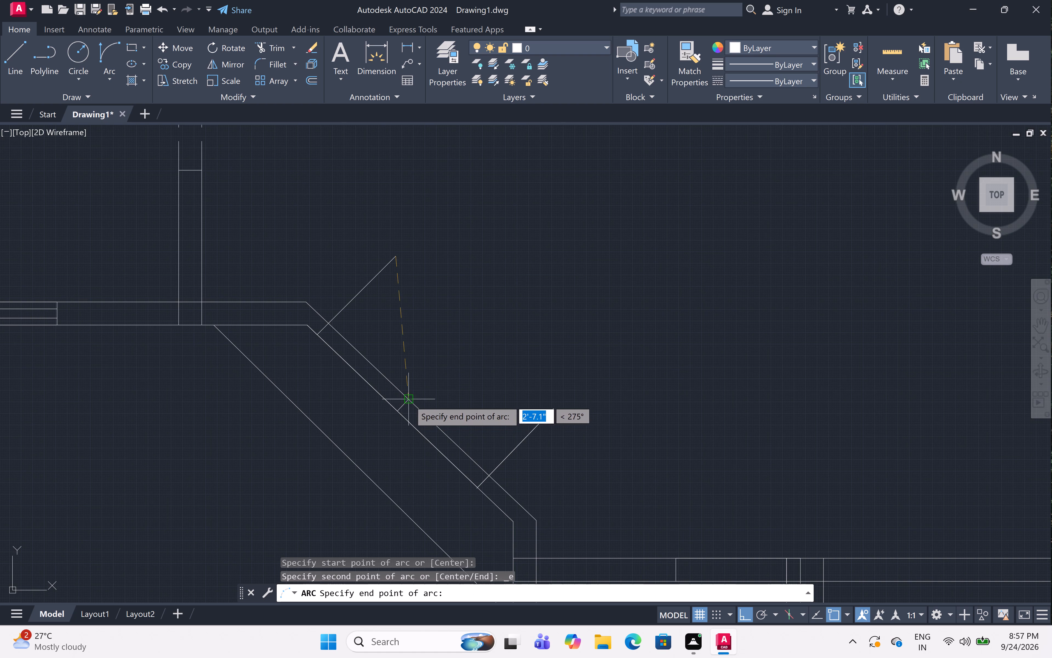
pyautogui.click(409, 400)
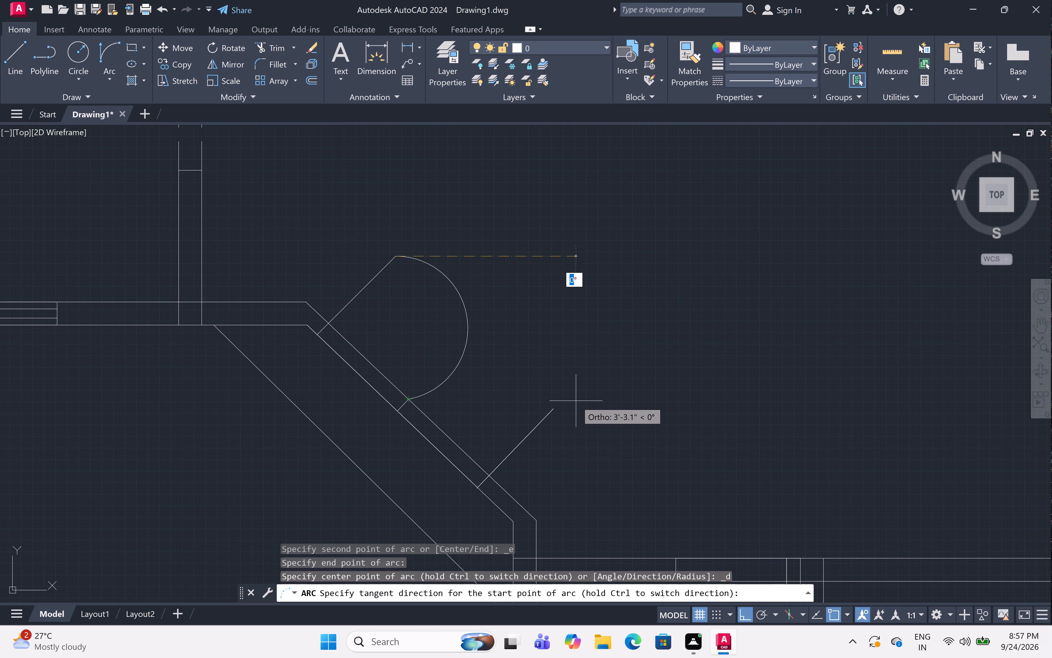
pyautogui.press('F8')
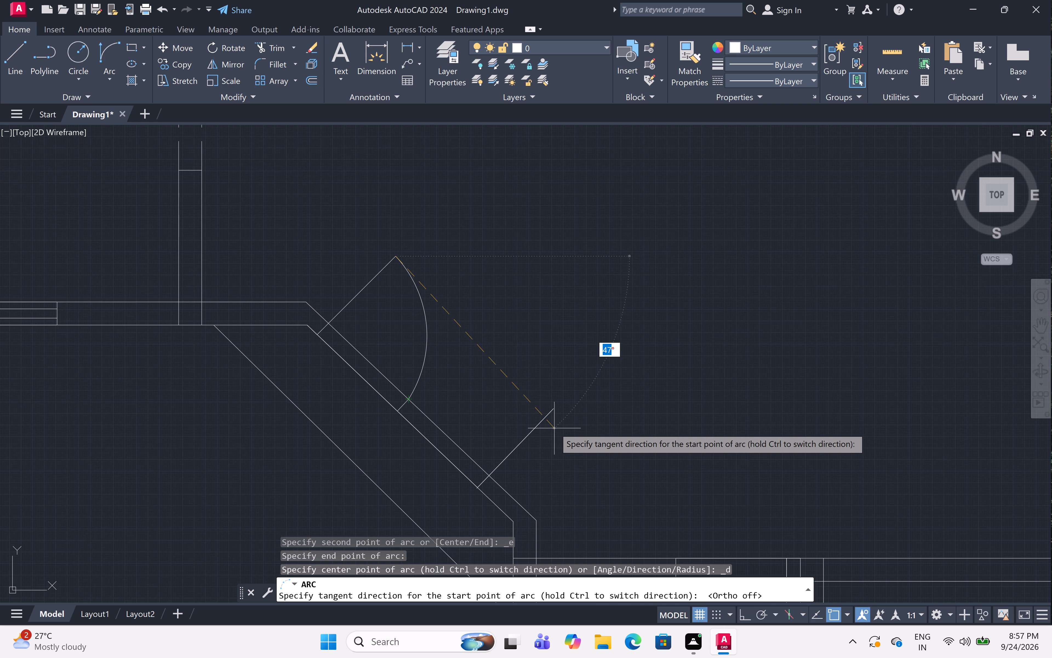
pyautogui.doubleClick(556, 410)
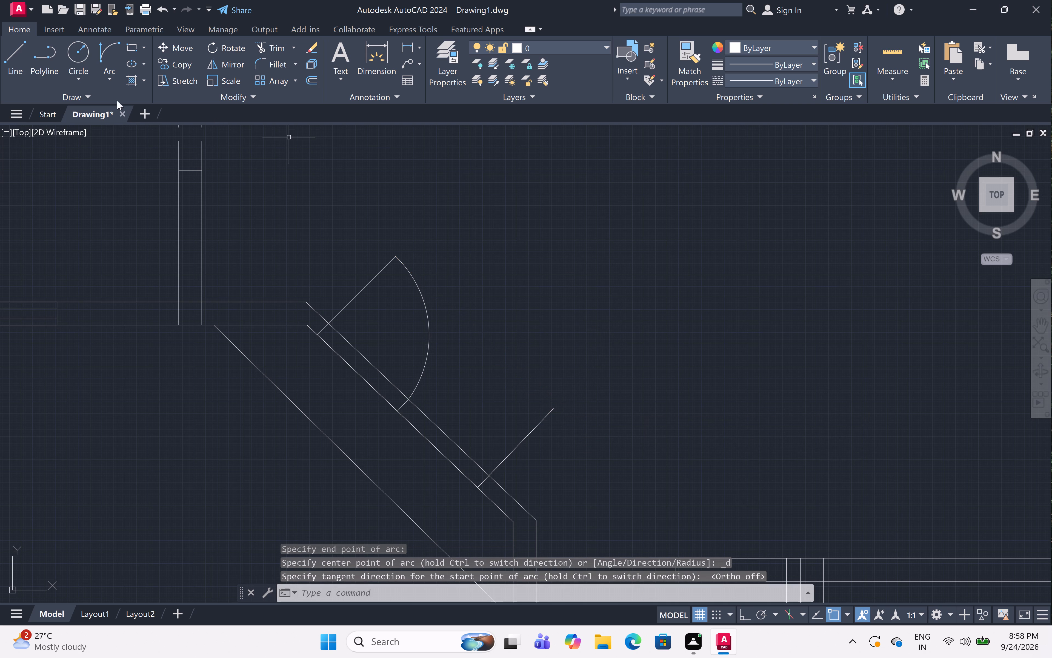
# Draw the diagonal double door's lower-leaf swing arc, from leaf tip to the mid-opening point, with the start tangent toward the upper leaf's tip.
pyautogui.click(109, 79)
pyautogui.click(138, 248)
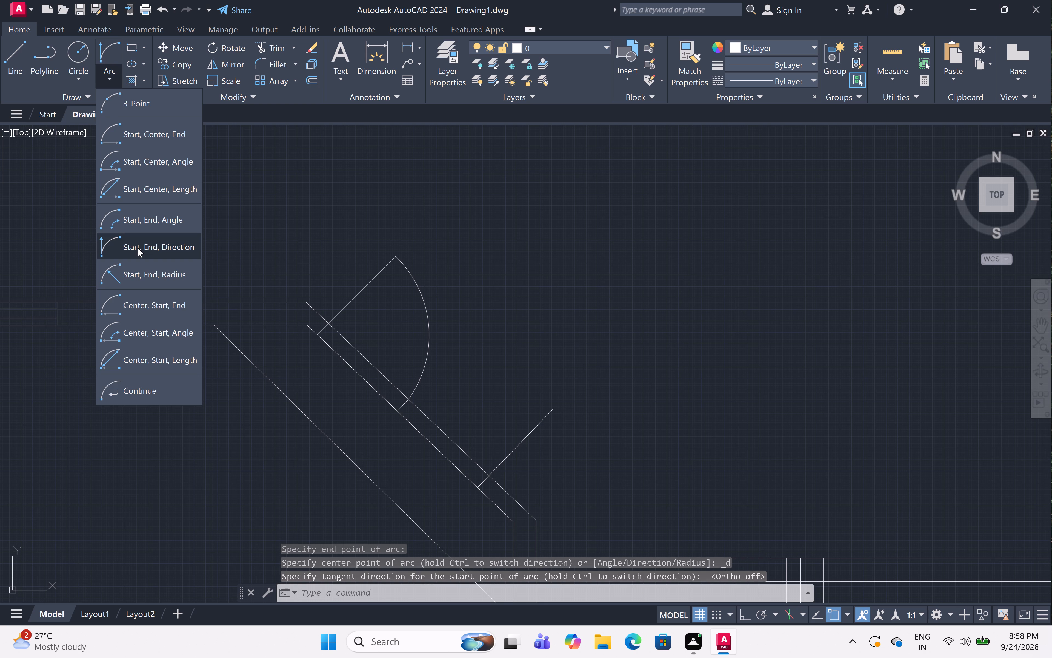
pyautogui.click(553, 408)
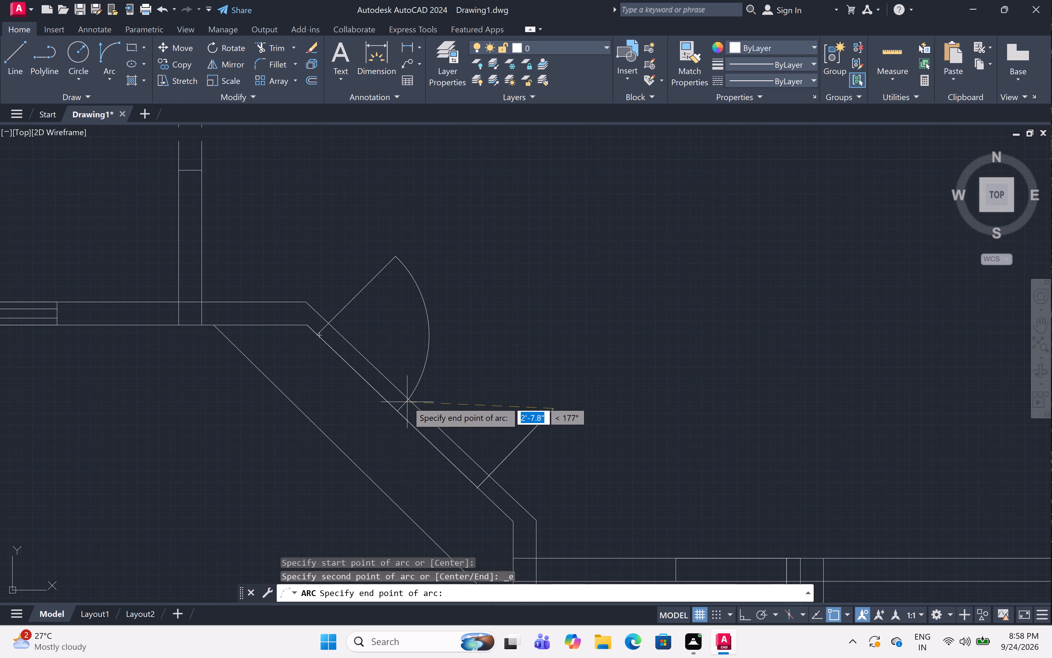
pyautogui.click(410, 399)
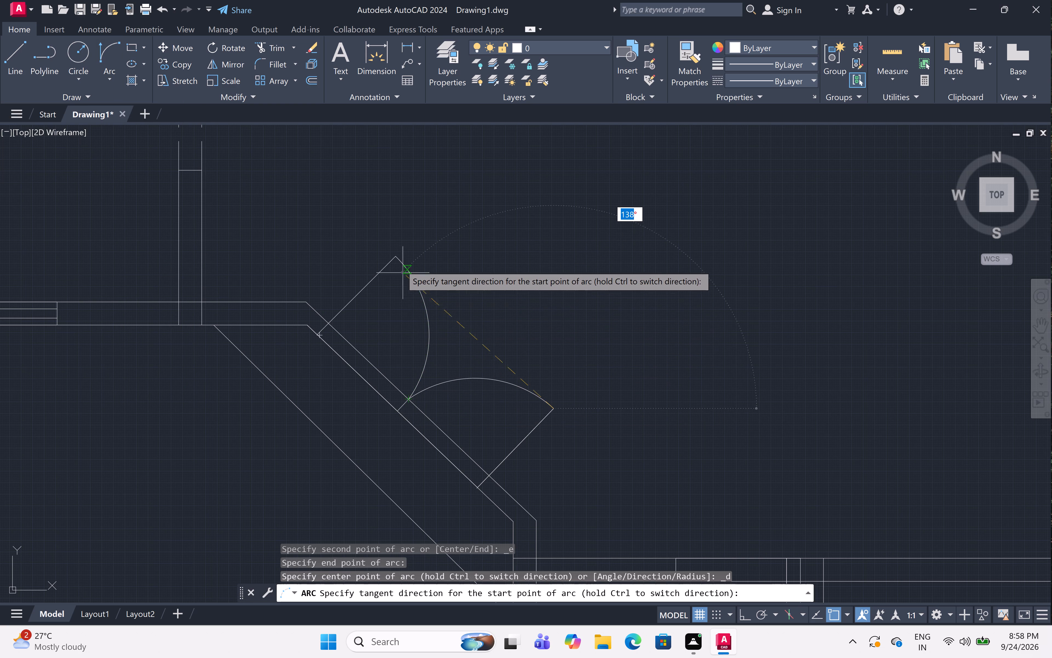
pyautogui.click(398, 257)
# Turn Ortho mode back on for the remaining door swings.
pyautogui.scroll(-3, 504, 231)
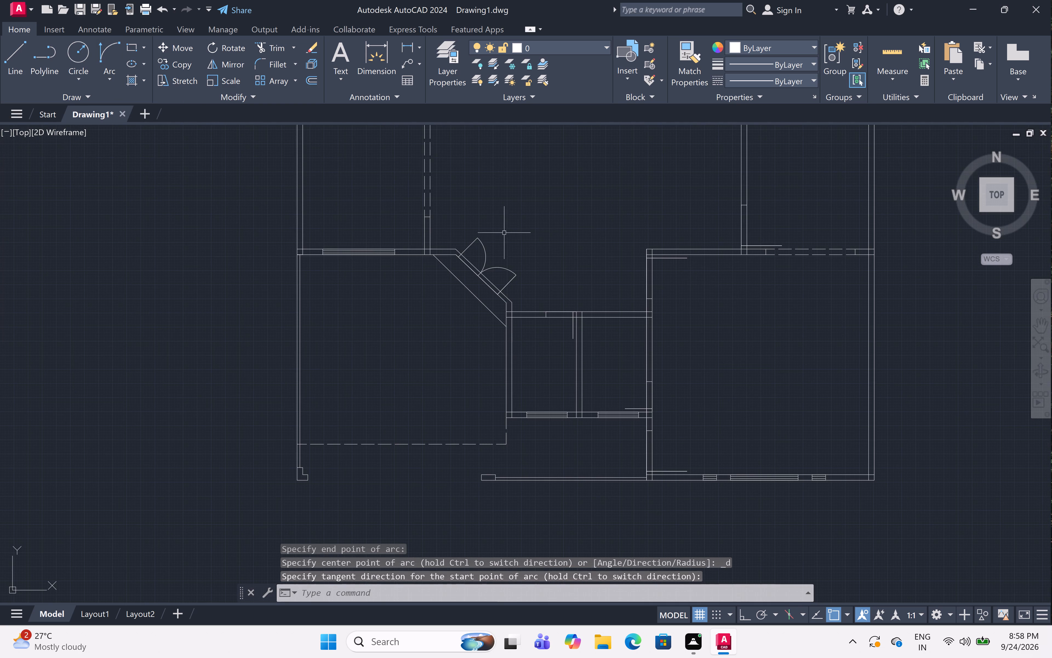
pyautogui.scroll(3, 603, 321)
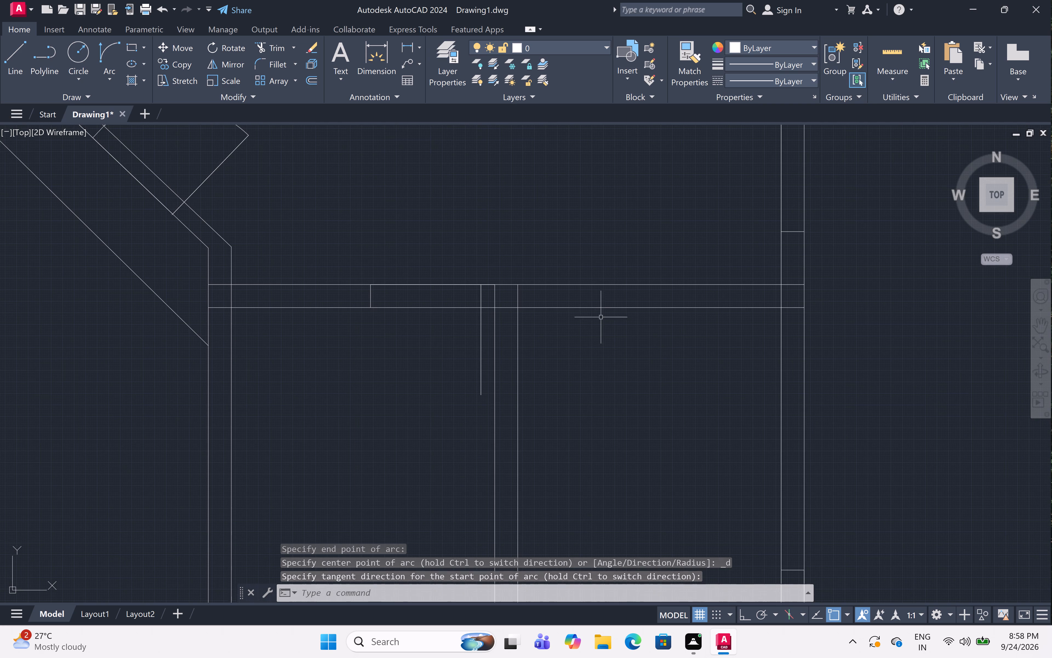
pyautogui.press('F8')
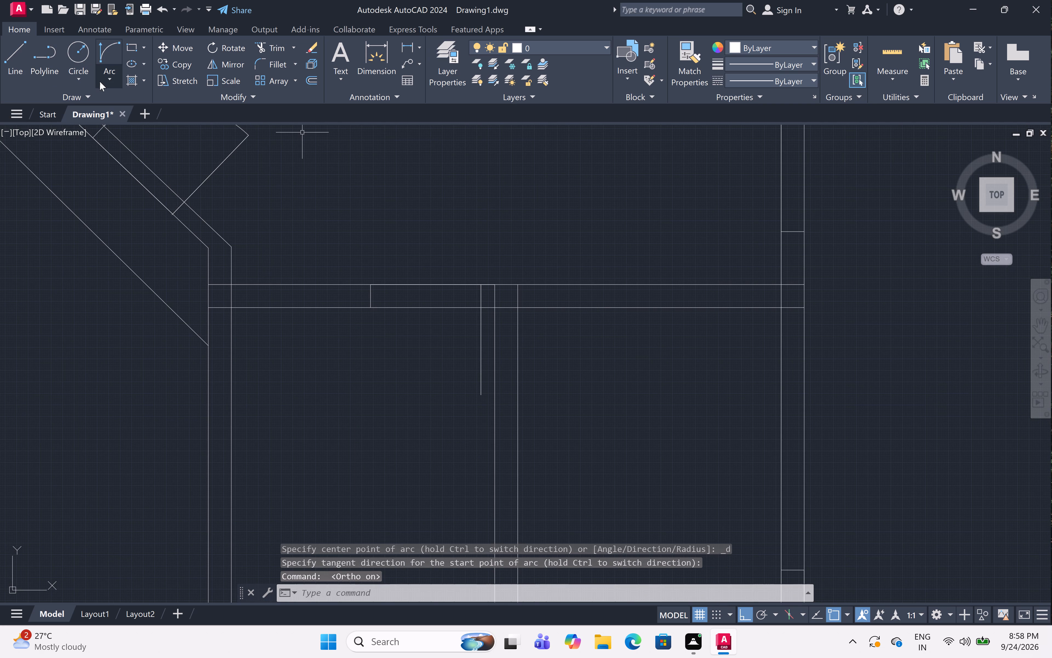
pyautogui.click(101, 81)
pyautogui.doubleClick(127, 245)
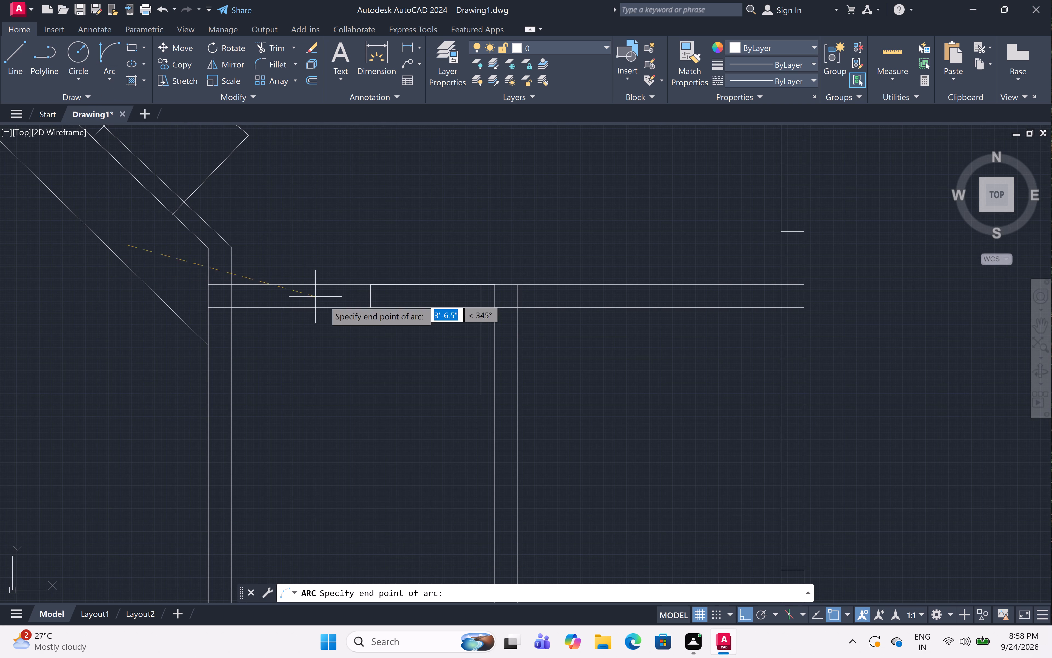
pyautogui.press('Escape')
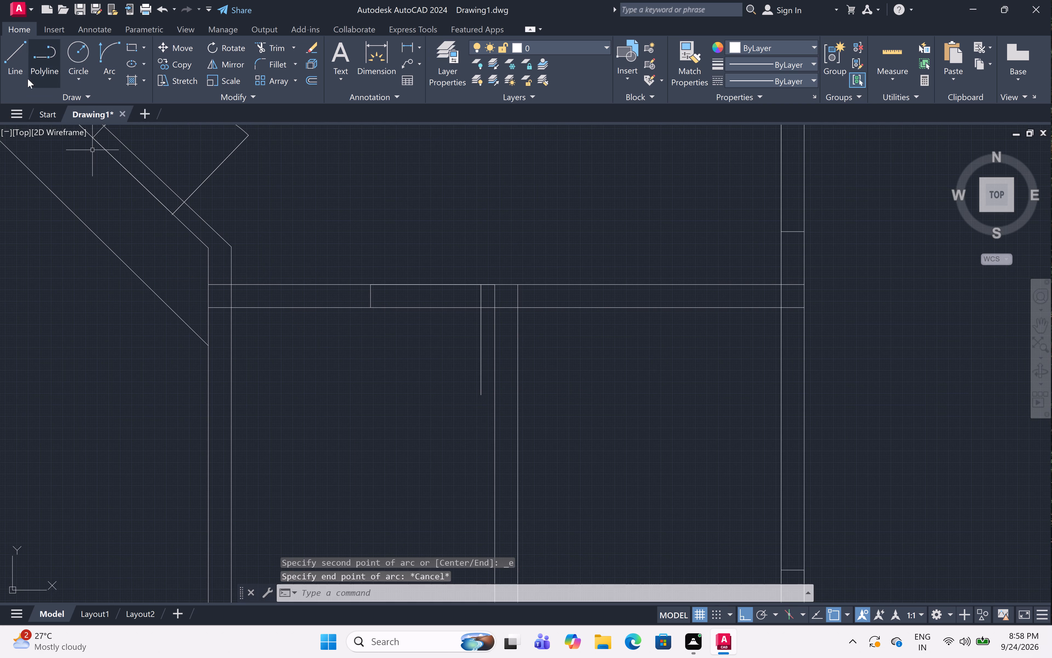
# Draw a Start, End, Direction swing arc for the small room's door southeast of the double door, from leaf tip to opposite jamb, starting horizontally westward.
pyautogui.click(104, 79)
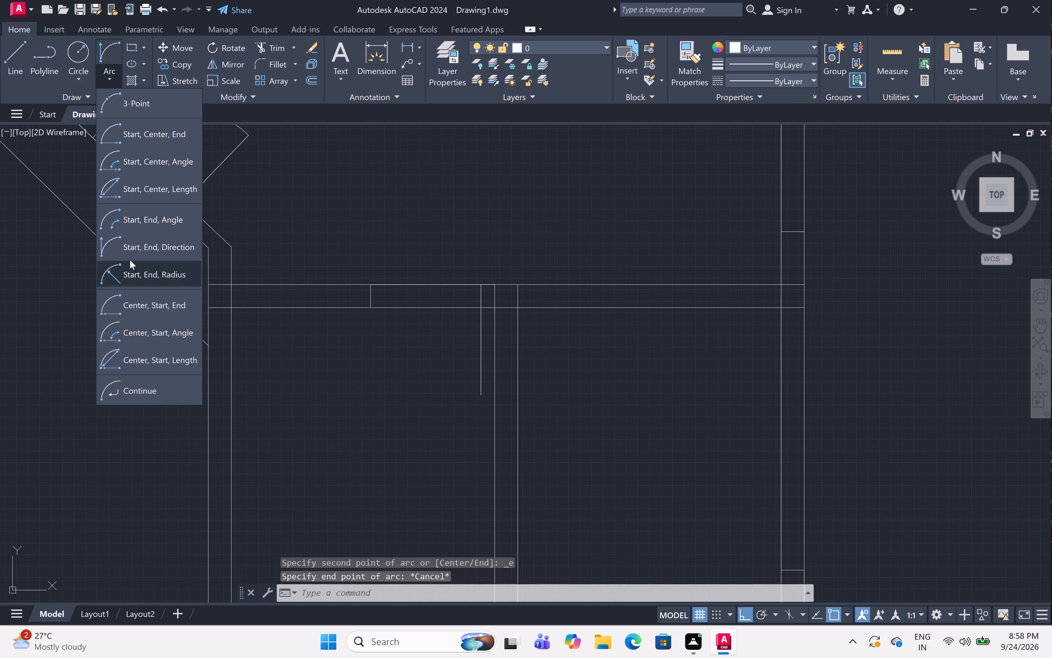
pyautogui.click(141, 242)
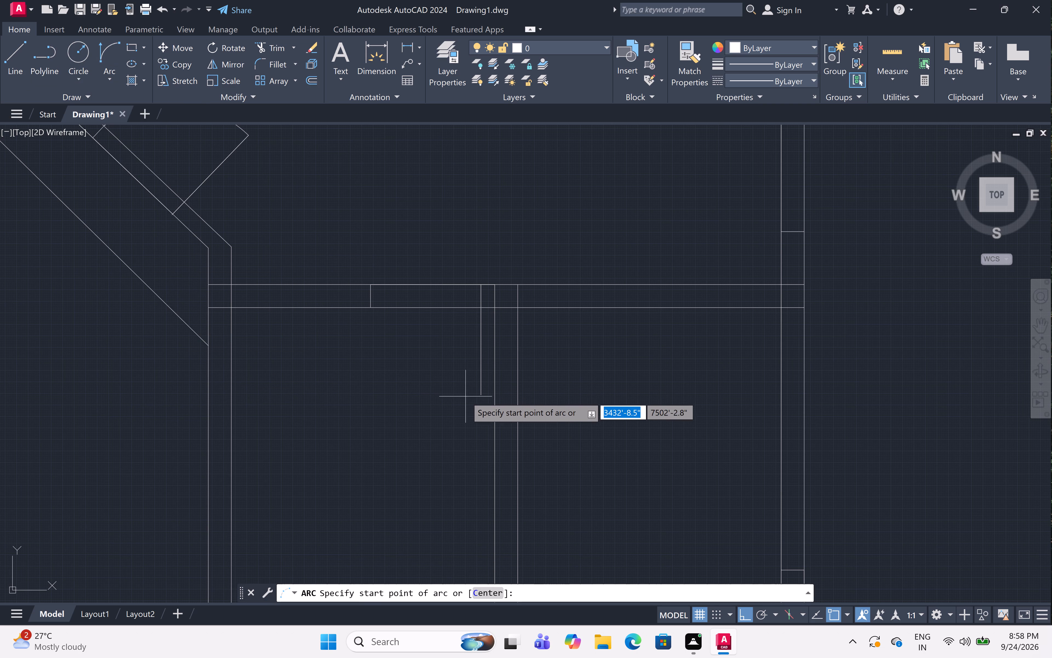
pyautogui.click(479, 393)
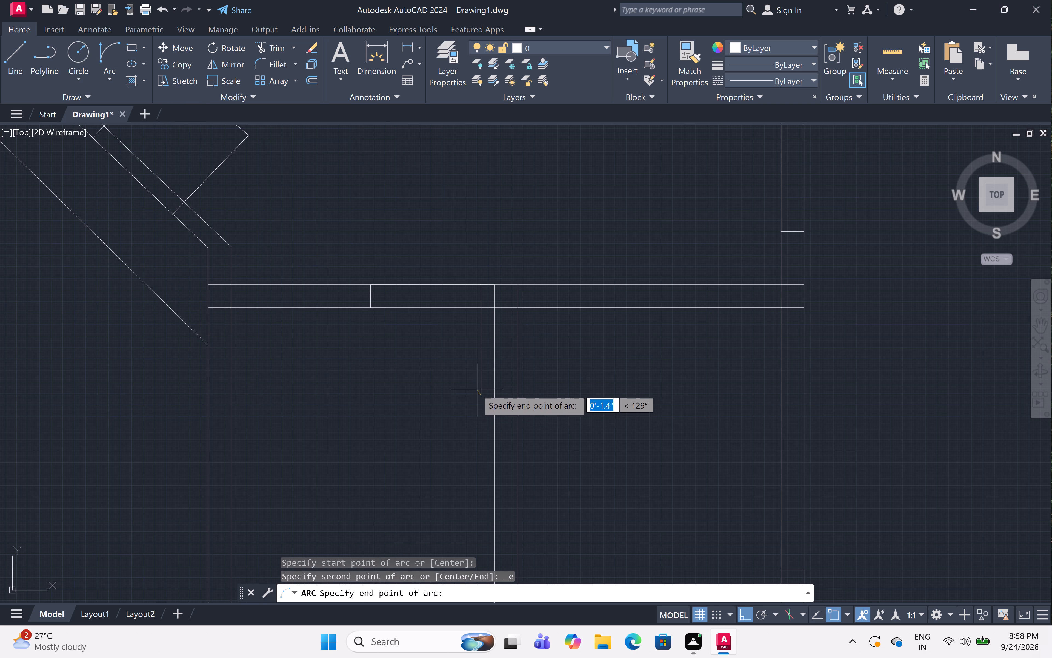
pyautogui.doubleClick(369, 307)
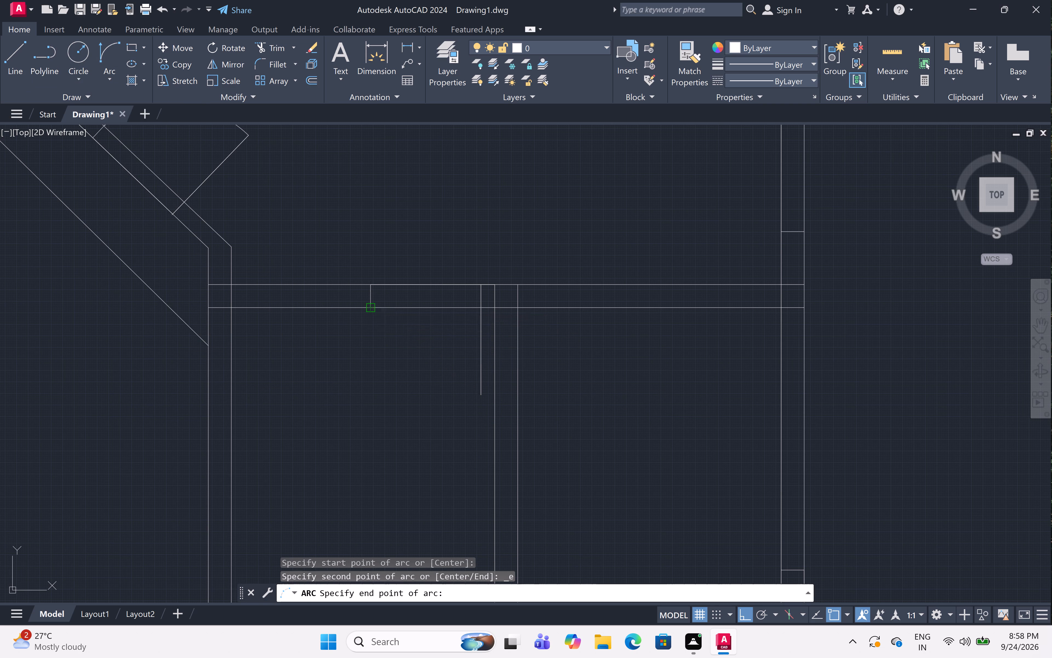
pyautogui.click(326, 324)
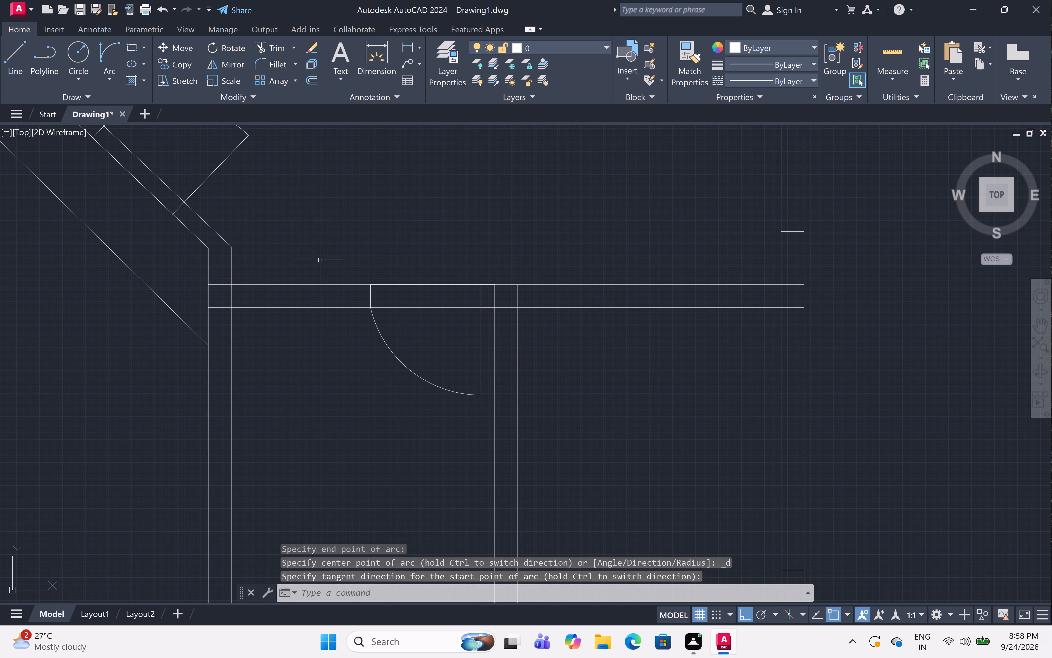
# Draw the swing arc for the east small room's door near its lower window, from leaf tip to opposite jamb with a vertical upward start tangent.
pyautogui.scroll(-2, 385, 279)
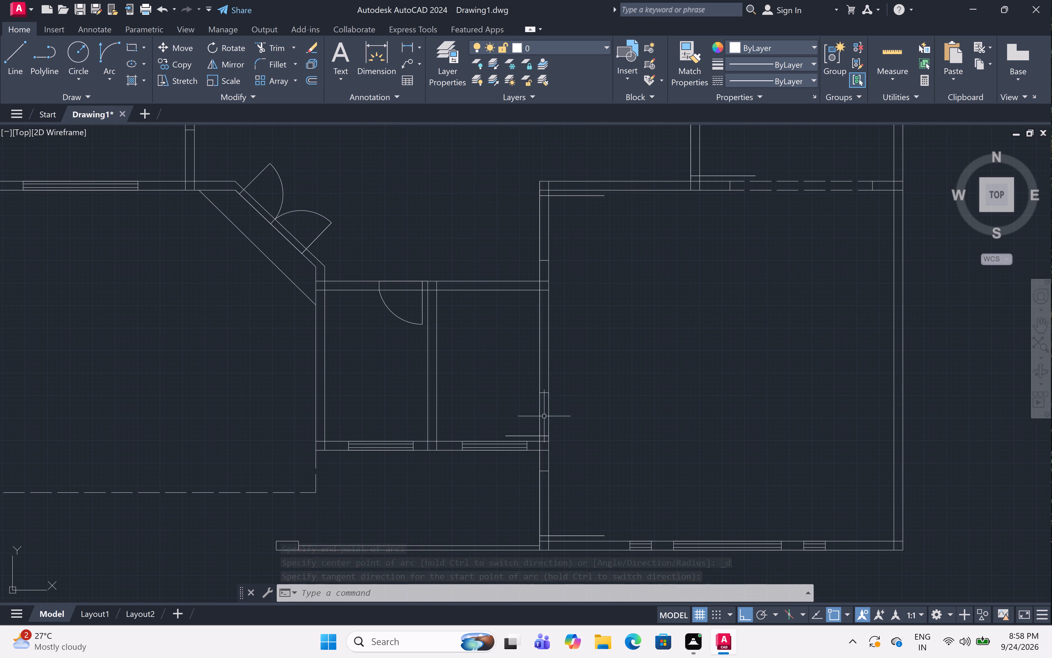
pyautogui.scroll(3, 544, 415)
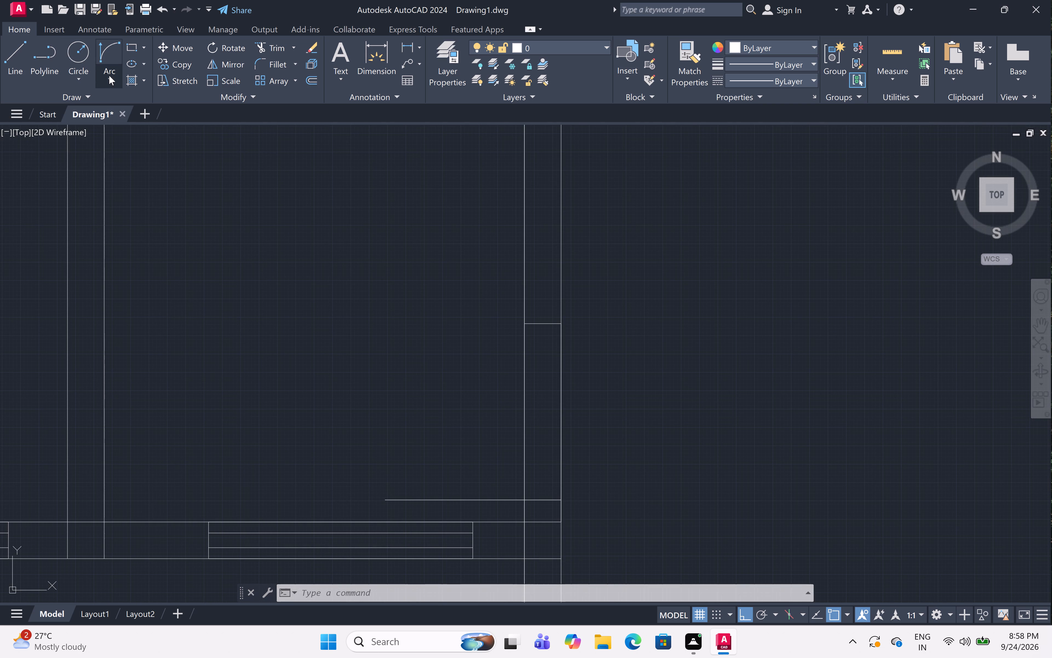
pyautogui.click(110, 77)
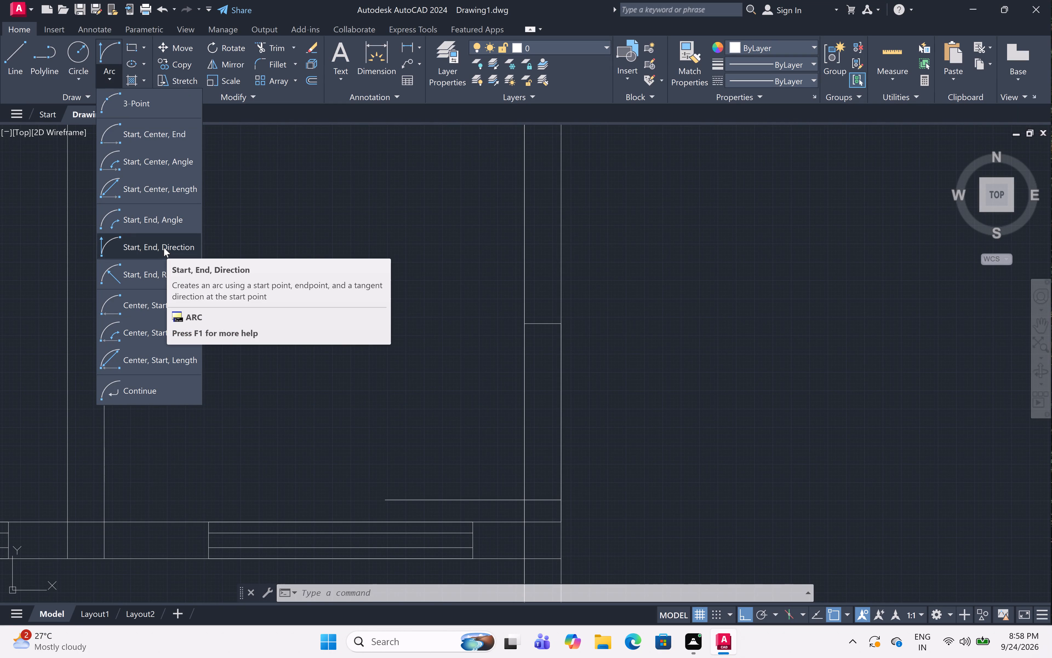
pyautogui.click(164, 248)
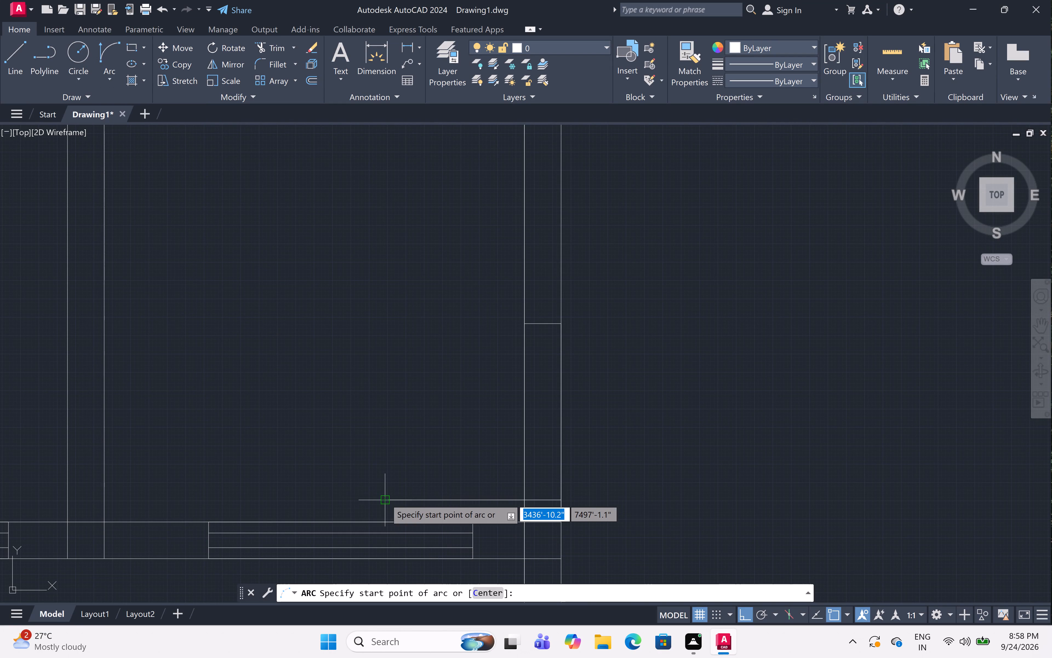
pyautogui.click(385, 498)
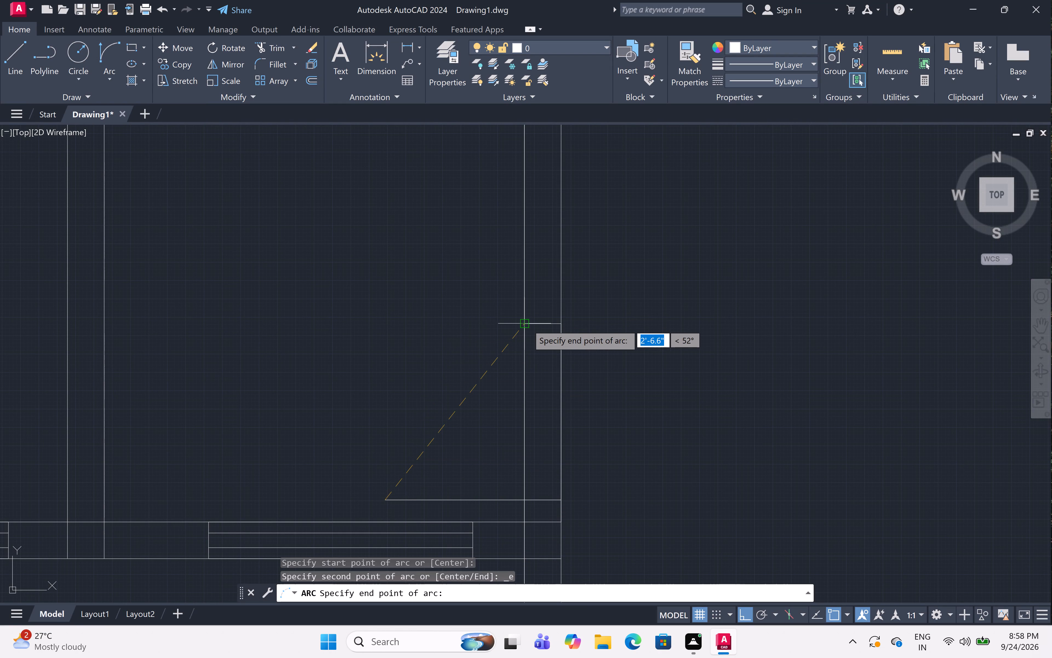
pyautogui.click(527, 324)
pyautogui.click(427, 290)
# Draw the swing arc for the door at the large southeast room's northwest corner, from leaf tip to opposite jamb, with a vertical downward start tangent.
pyautogui.scroll(-3, 434, 285)
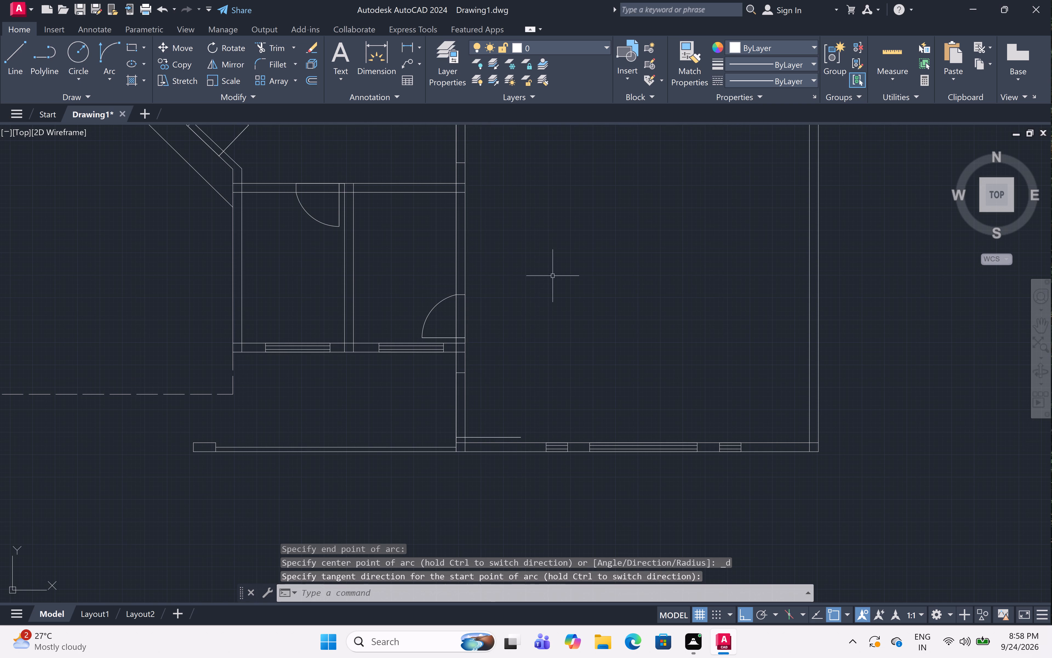
pyautogui.moveTo(505, 236); pyautogui.dragTo(527, 403, button='middle')
pyautogui.scroll(1, 529, 290)
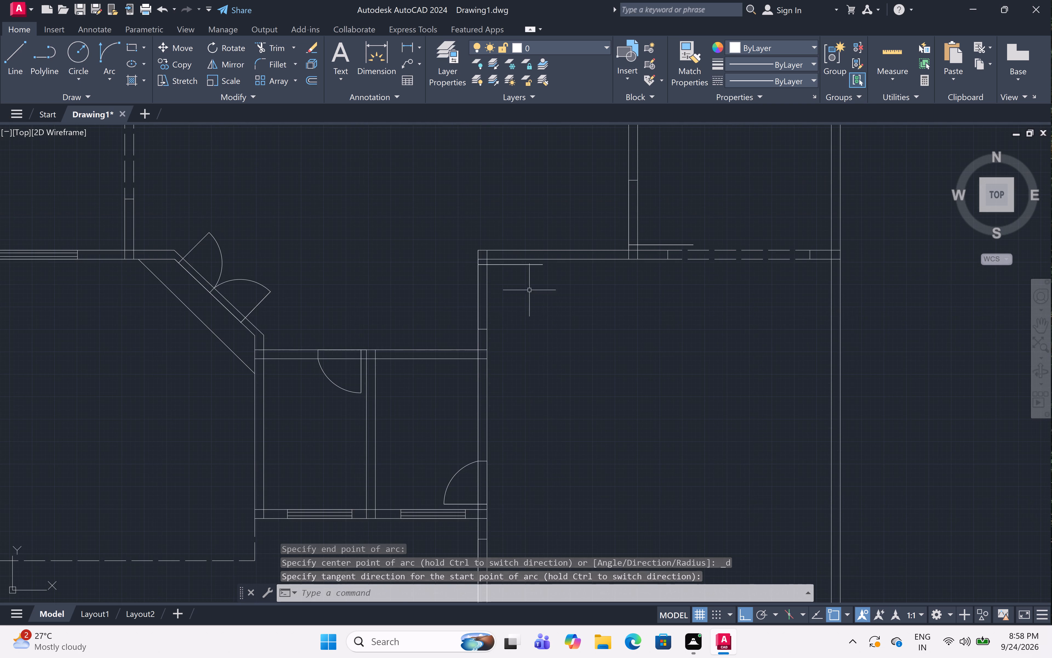
pyautogui.click(114, 78)
pyautogui.click(153, 248)
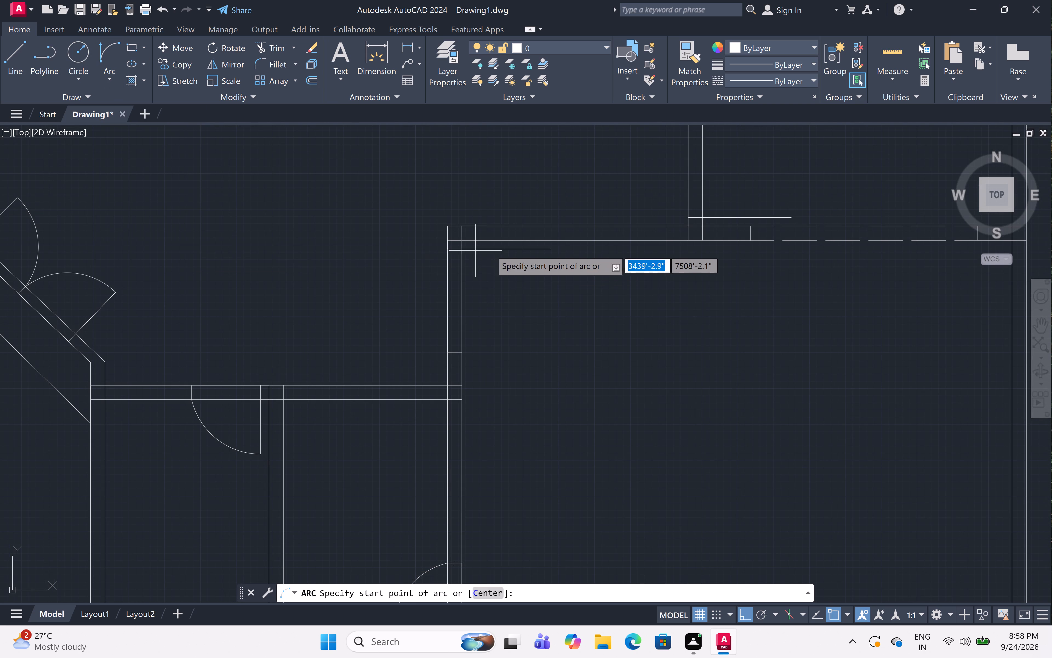
pyautogui.click(552, 249)
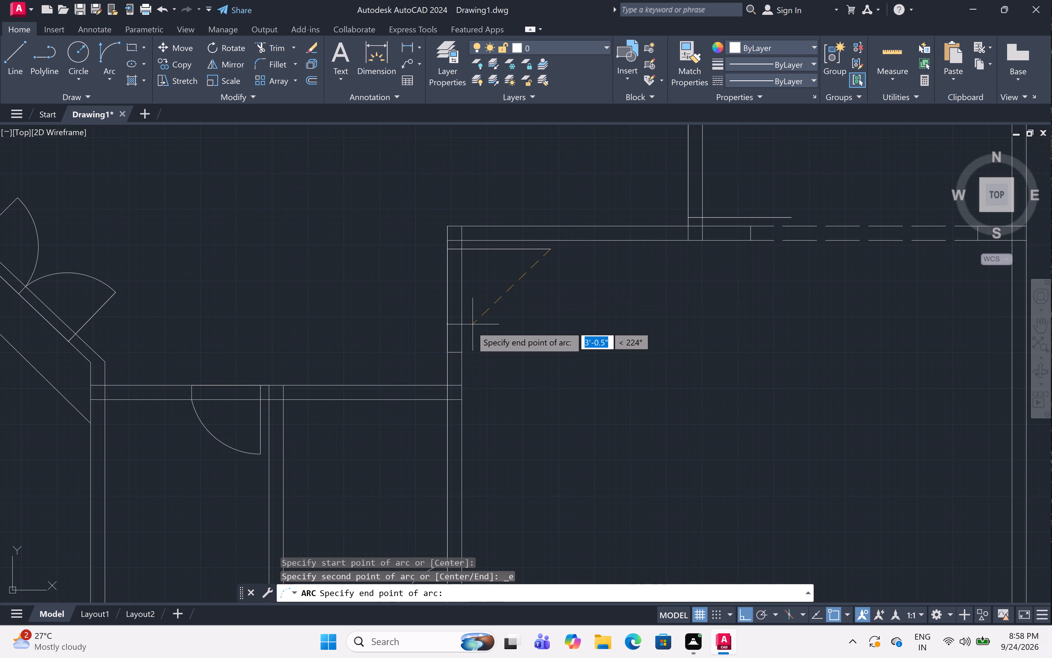
pyautogui.click(463, 350)
pyautogui.click(488, 410)
# Draw a Start, End, Direction swing arc for the large southeast room's southwest-corner door, from leaf tip to opposite jamb, starting vertically upward.
pyautogui.scroll(-3, 509, 336)
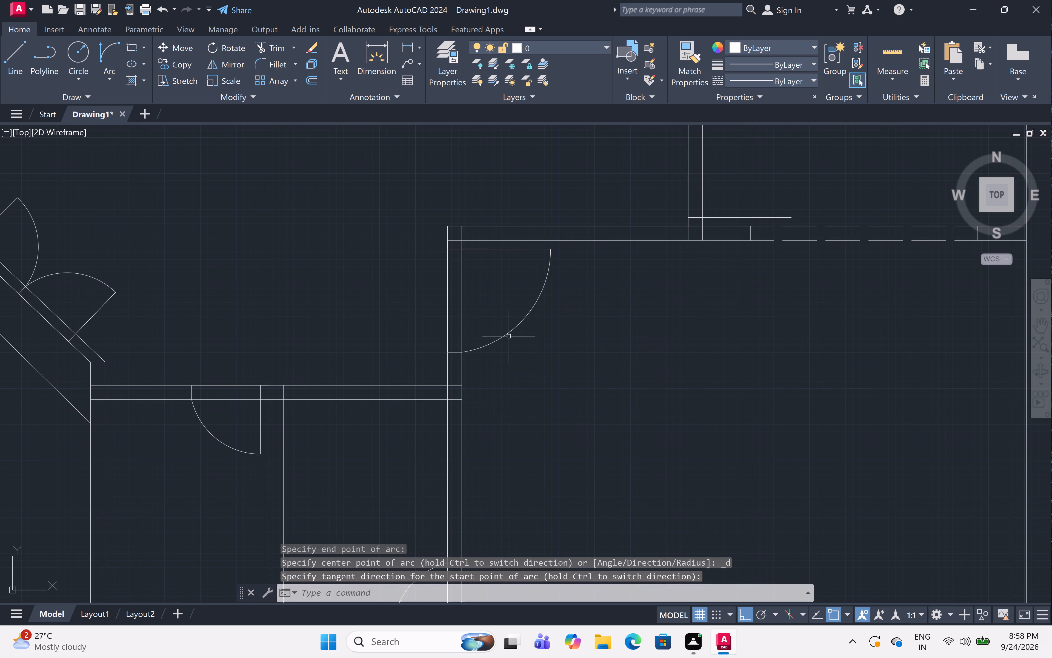
pyautogui.scroll(-1, 509, 336)
pyautogui.scroll(2, 504, 403)
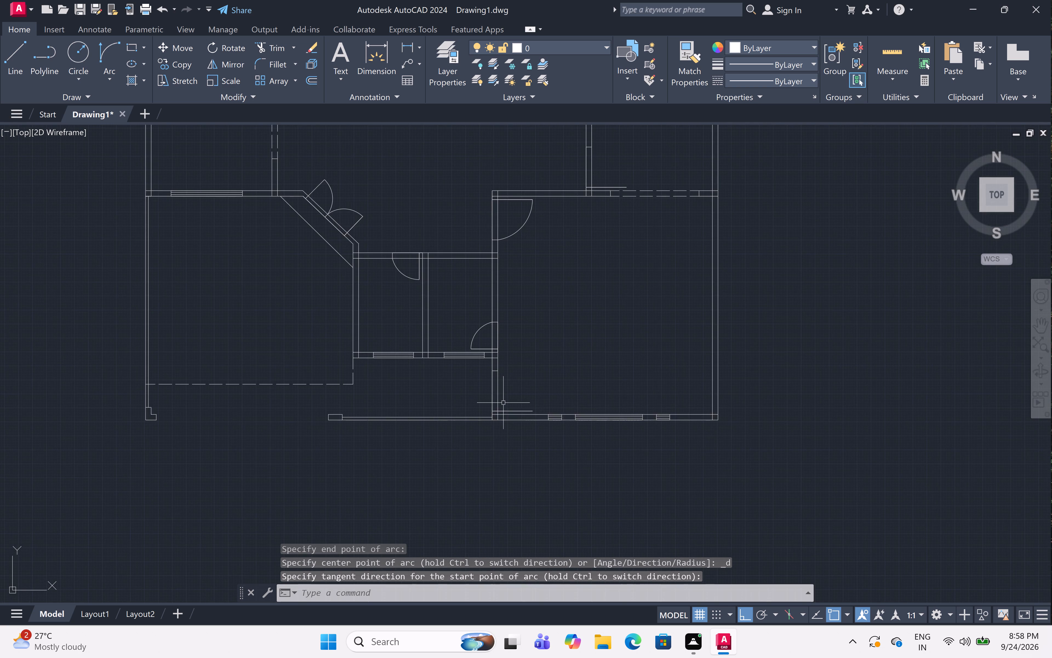
pyautogui.scroll(3, 503, 403)
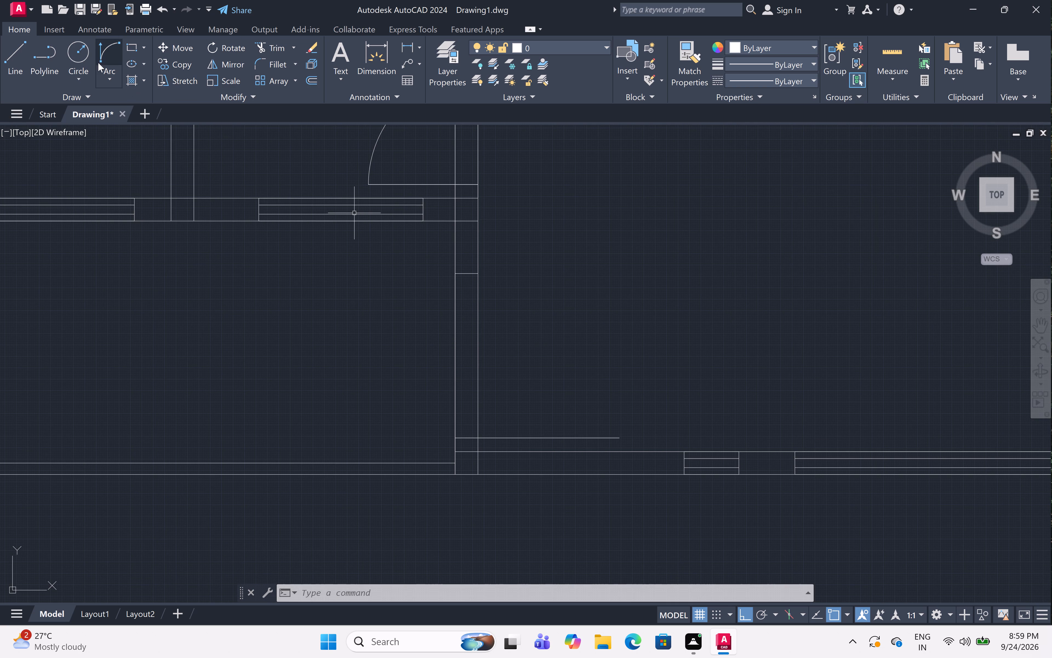
pyautogui.click(105, 73)
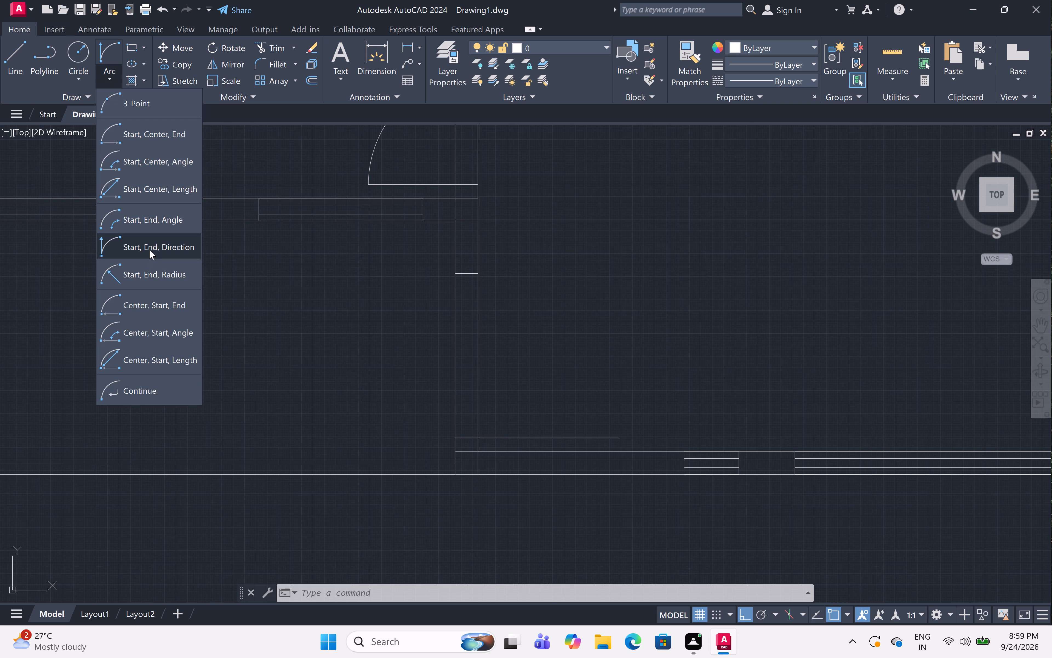
pyautogui.click(149, 250)
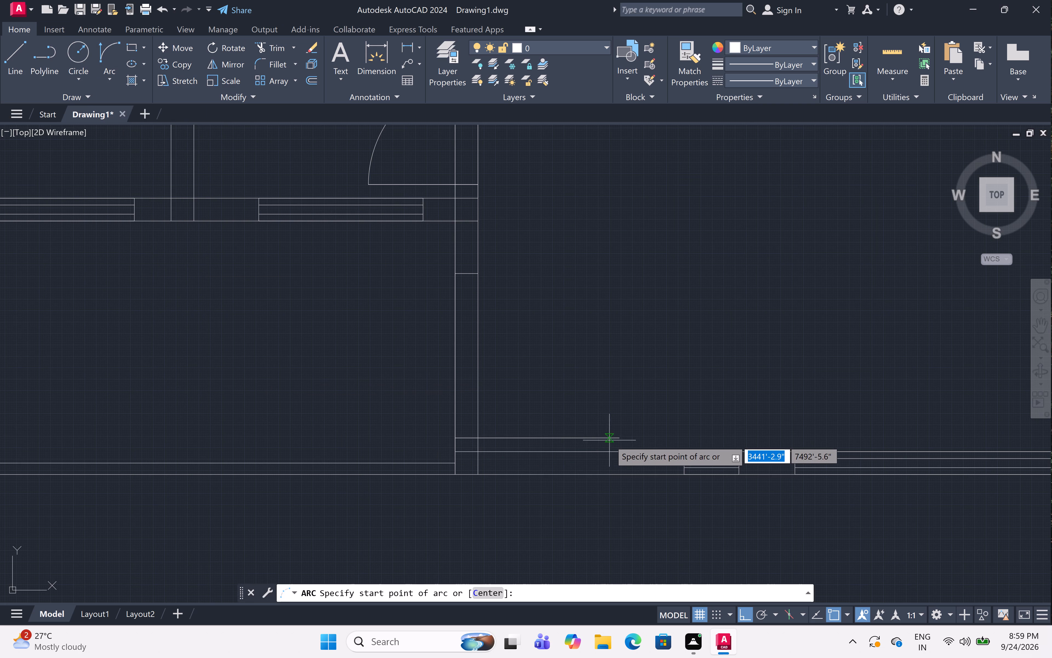
pyautogui.doubleClick(618, 436)
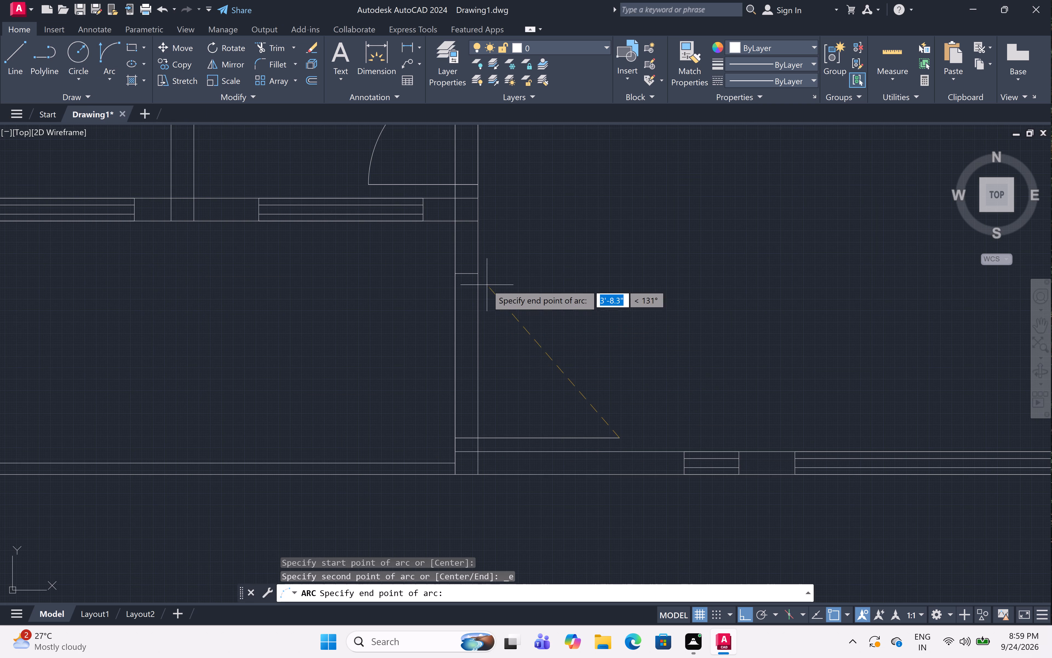
pyautogui.click(474, 276)
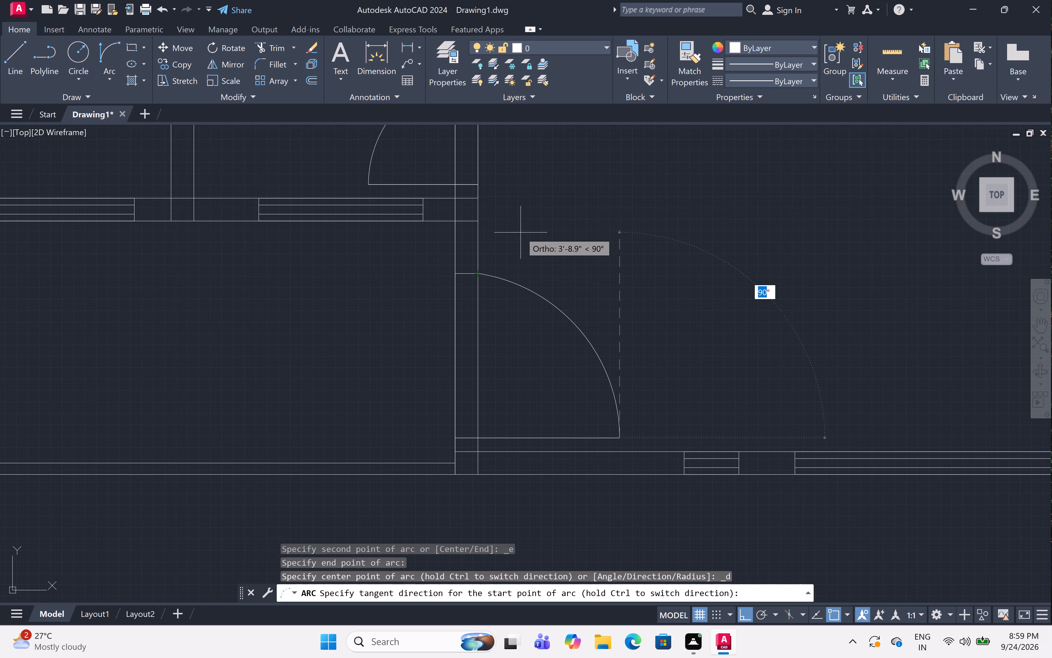
pyautogui.click(523, 225)
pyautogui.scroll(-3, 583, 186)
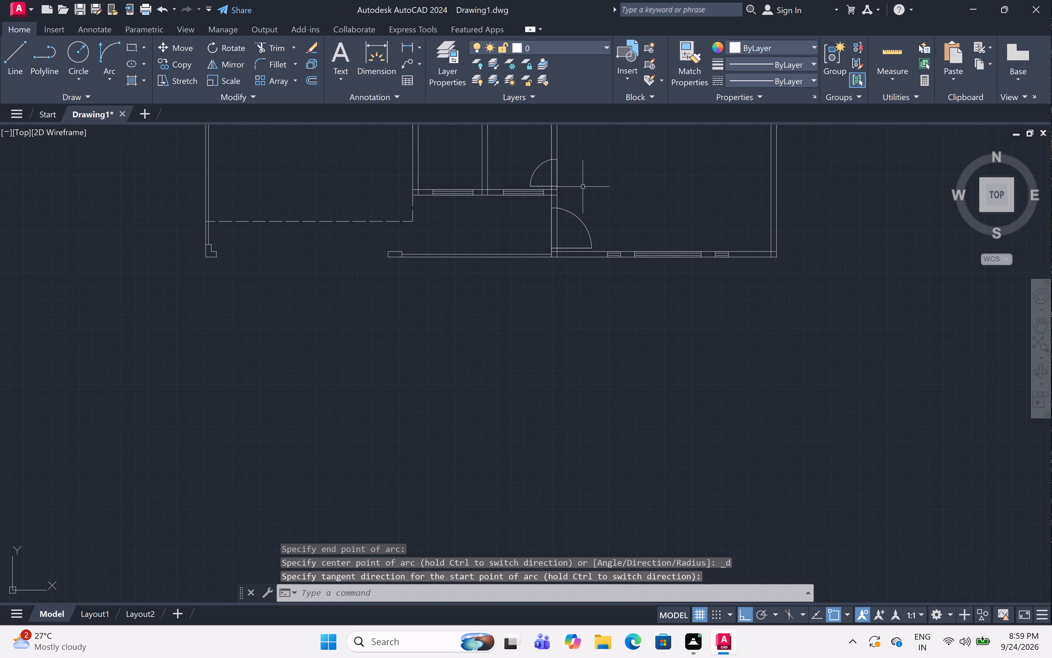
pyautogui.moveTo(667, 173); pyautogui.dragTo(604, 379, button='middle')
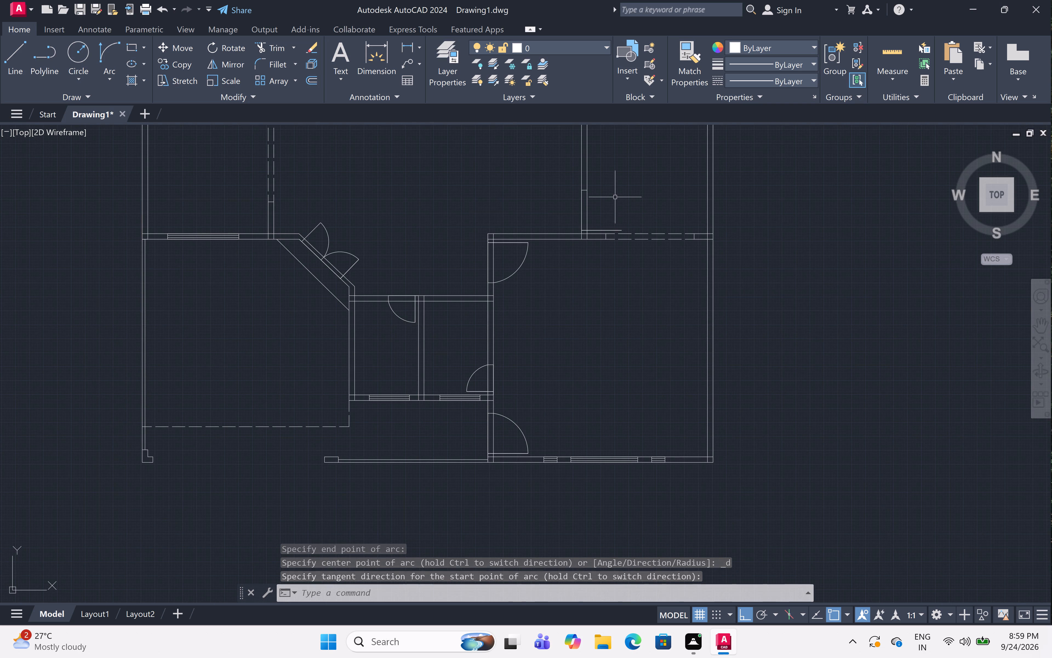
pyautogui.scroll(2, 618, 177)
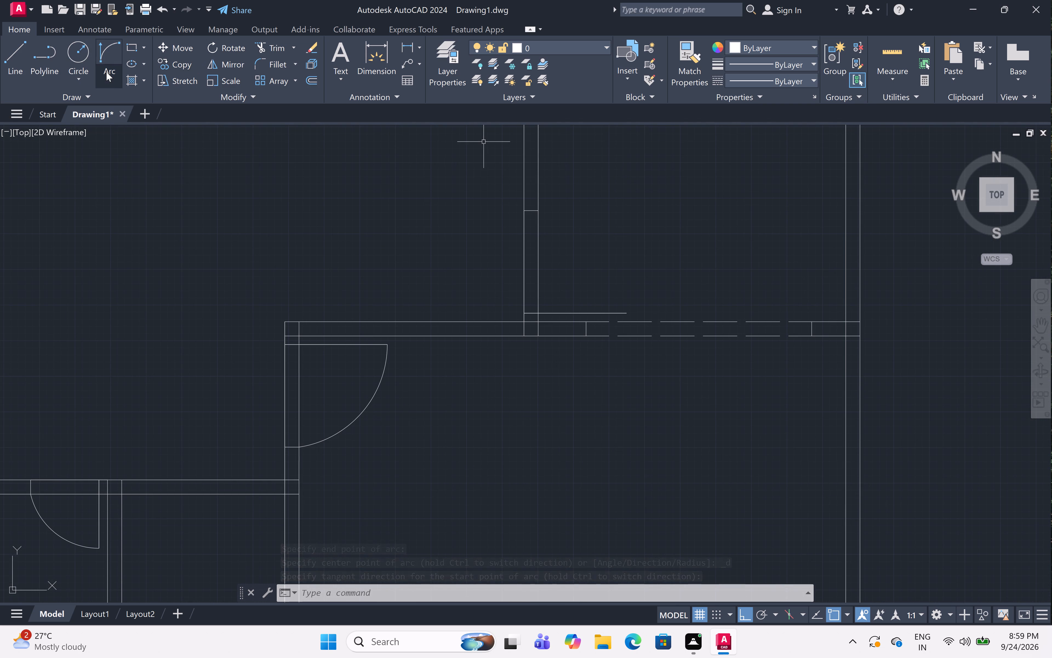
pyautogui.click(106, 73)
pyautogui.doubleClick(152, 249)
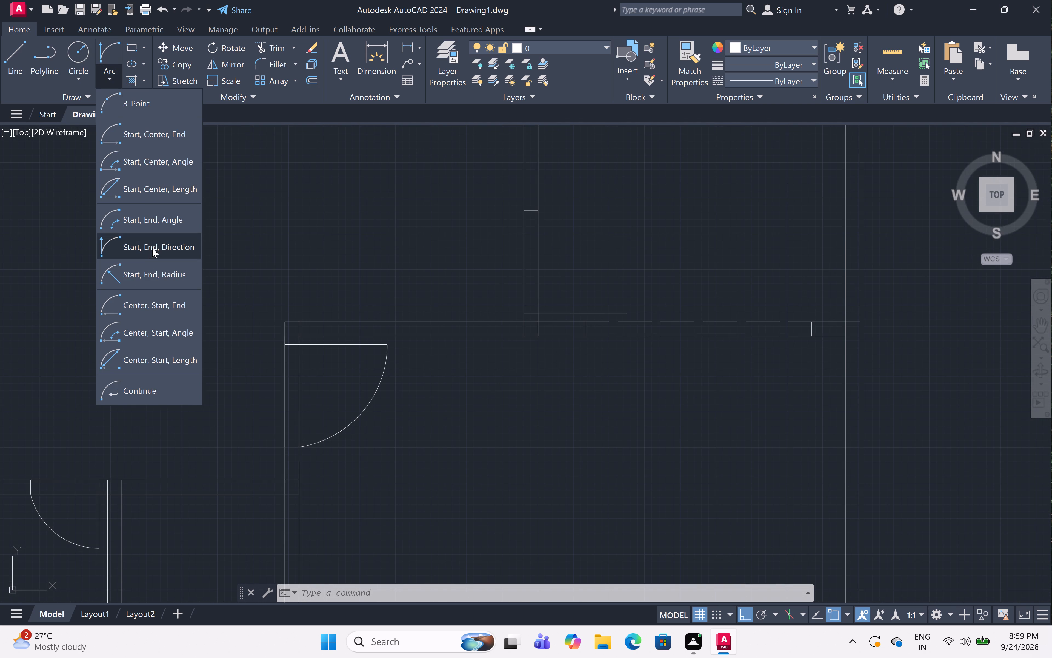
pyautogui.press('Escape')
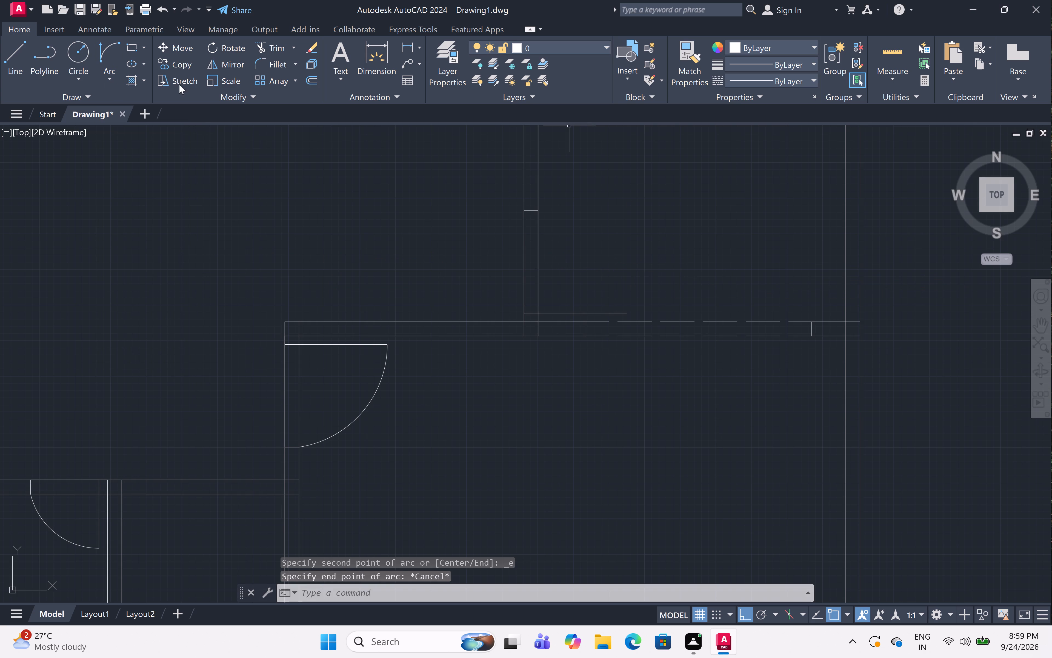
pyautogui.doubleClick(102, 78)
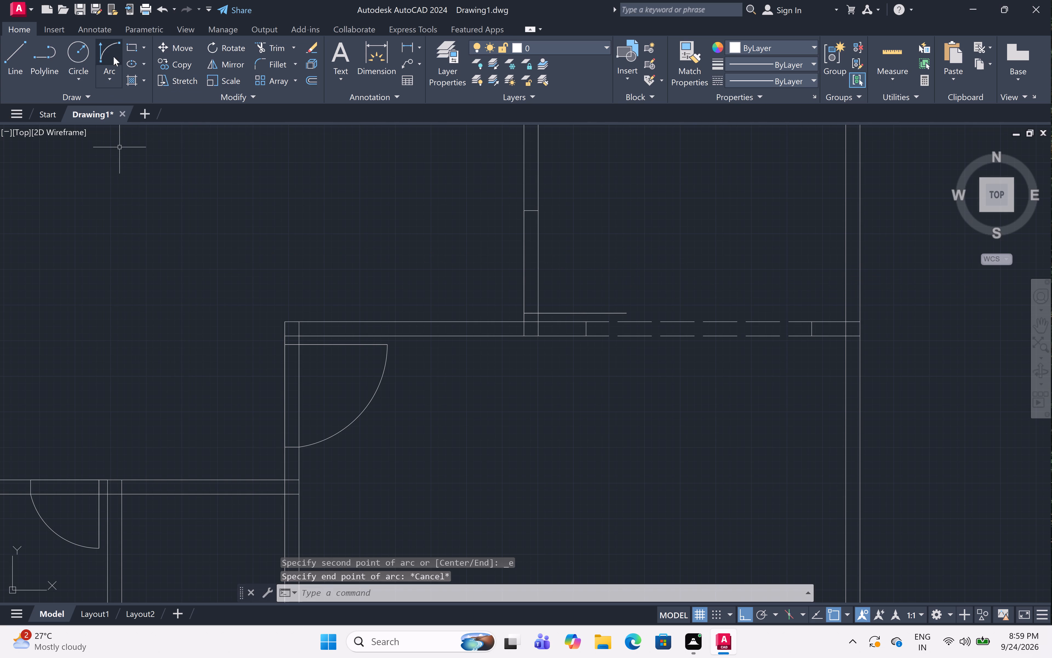
# Draw a Start, End, Direction swing arc for the door just northwest of the dashed opening, from leaf tip to upper jamb, starting vertically upward.
pyautogui.click(108, 80)
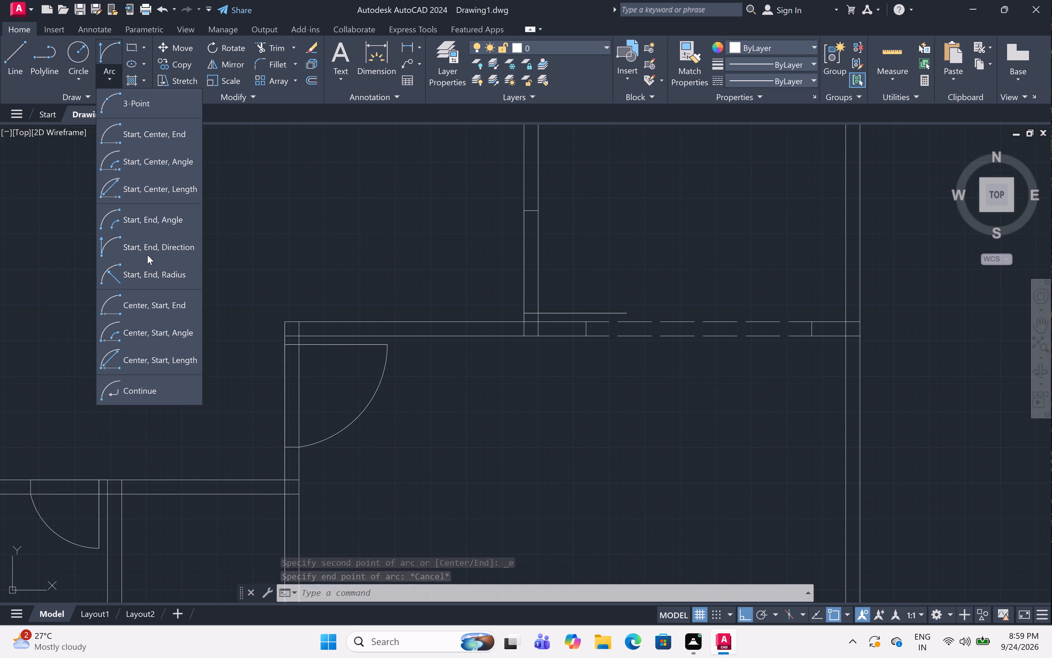
pyautogui.click(152, 248)
pyautogui.scroll(1, 625, 226)
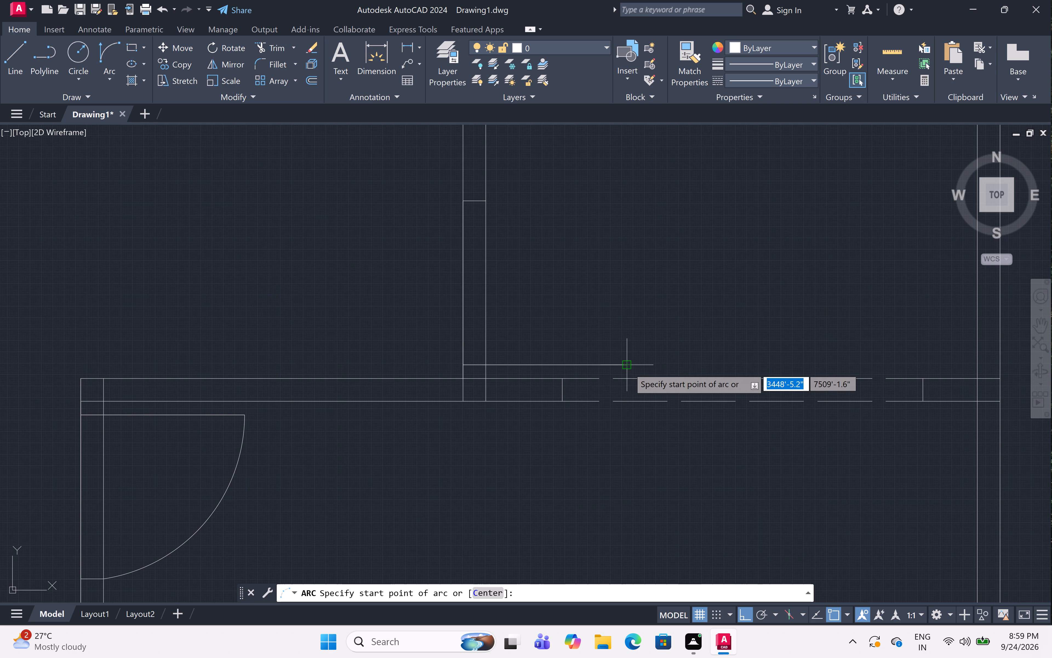
pyautogui.click(628, 368)
pyautogui.doubleClick(487, 203)
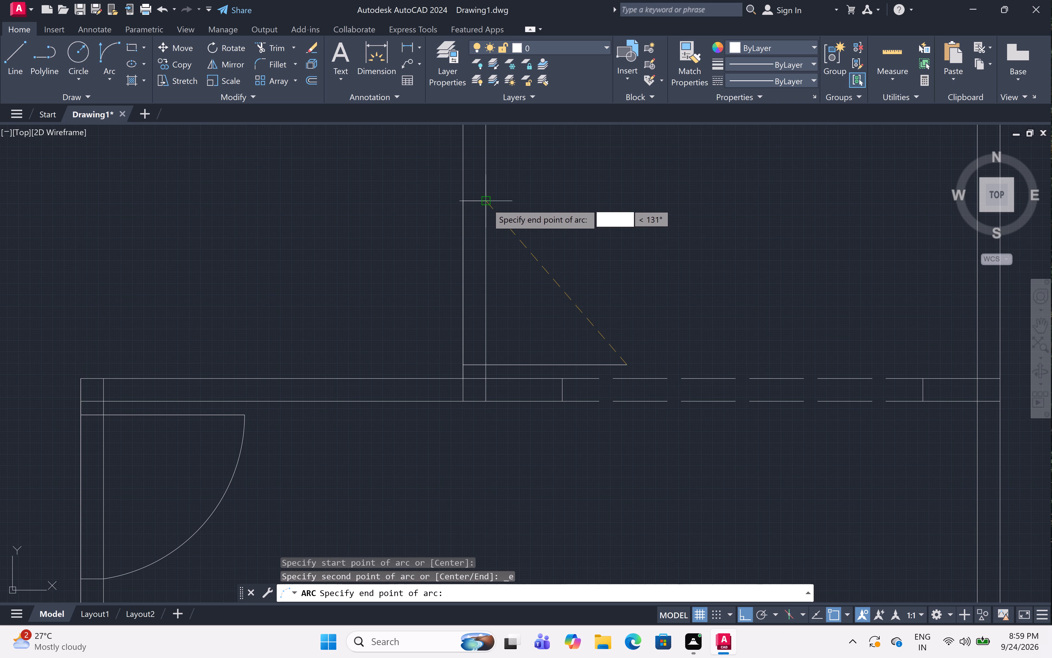
pyautogui.click(587, 188)
# Draw lines in the central hall's northeast corner enclosing a 3' by 3' square: 3' west along the wall, 3' south, and back to the east wall.
pyautogui.scroll(-3, 588, 191)
pyautogui.moveTo(680, 195); pyautogui.dragTo(702, 396, button='middle')
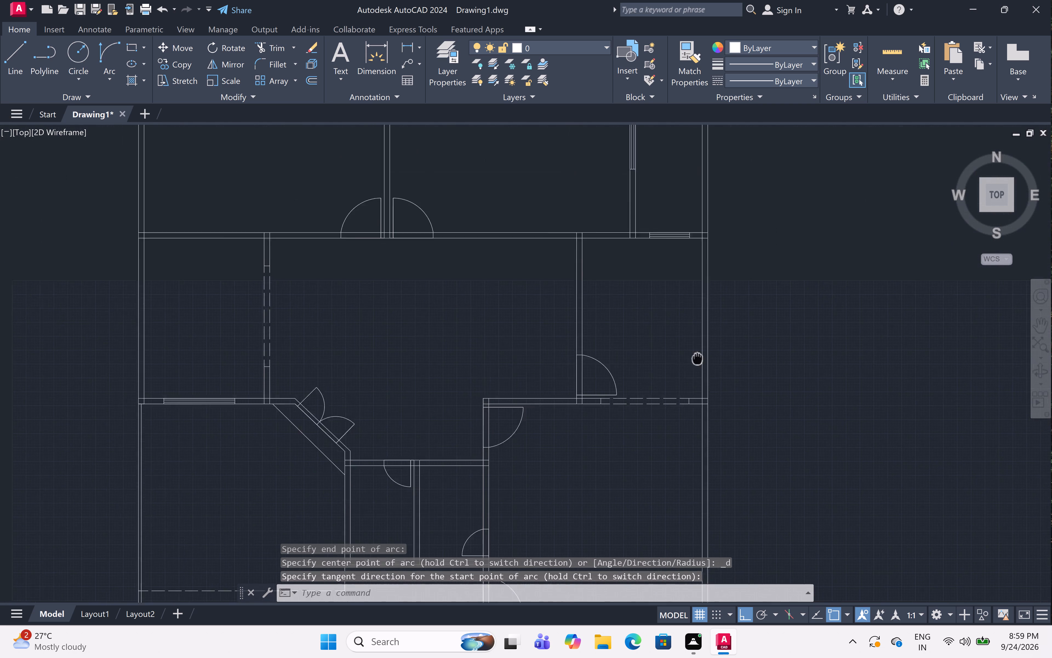
pyautogui.moveTo(702, 396); pyautogui.dragTo(705, 407, button='middle')
pyautogui.scroll(-1, 646, 277)
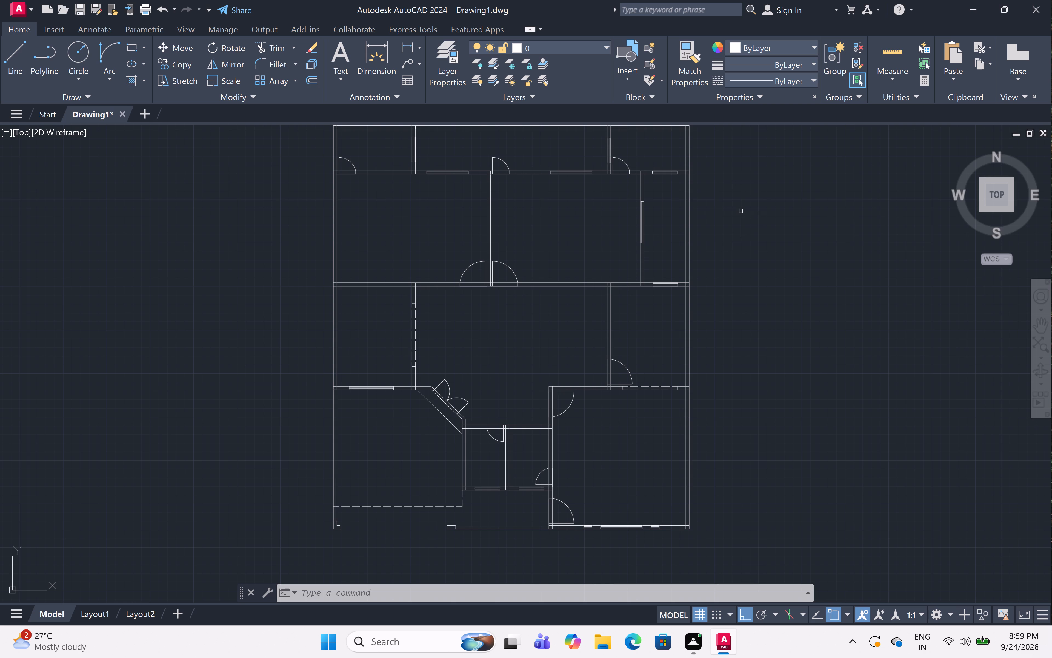
pyautogui.scroll(-2, 741, 211)
pyautogui.scroll(3, 665, 257)
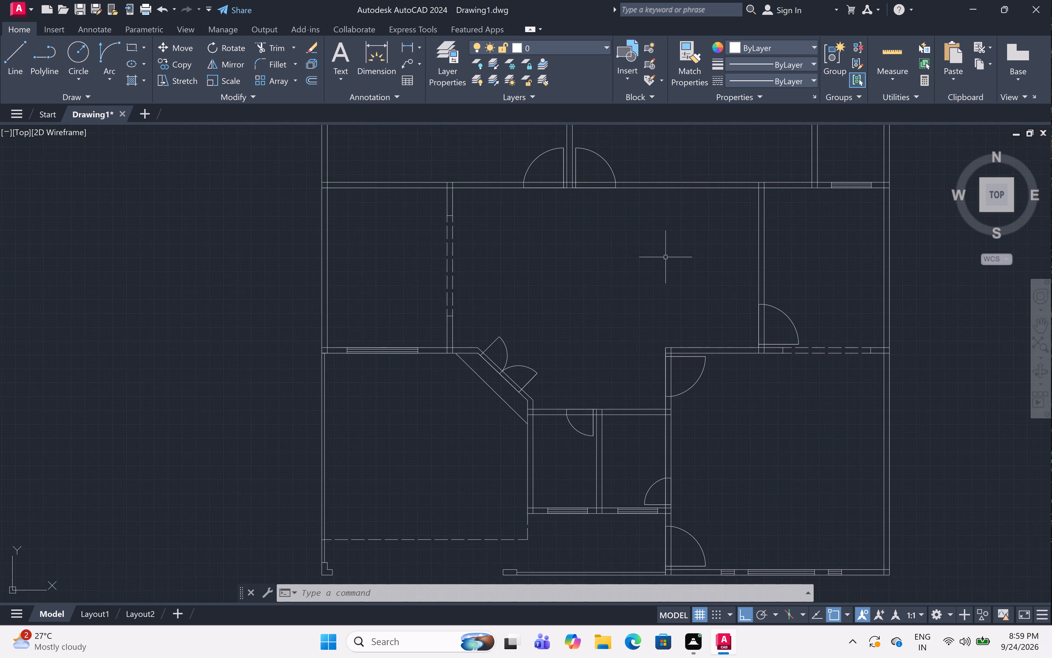
pyautogui.scroll(1, 665, 257)
pyautogui.write('l')
pyautogui.press('space')
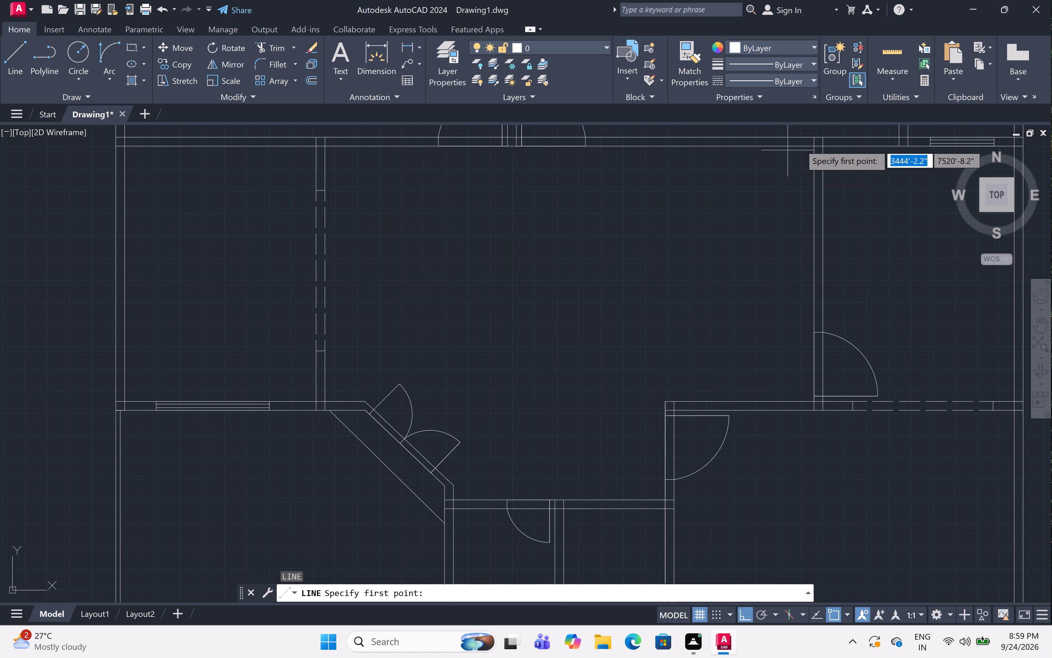
pyautogui.scroll(3, 815, 145)
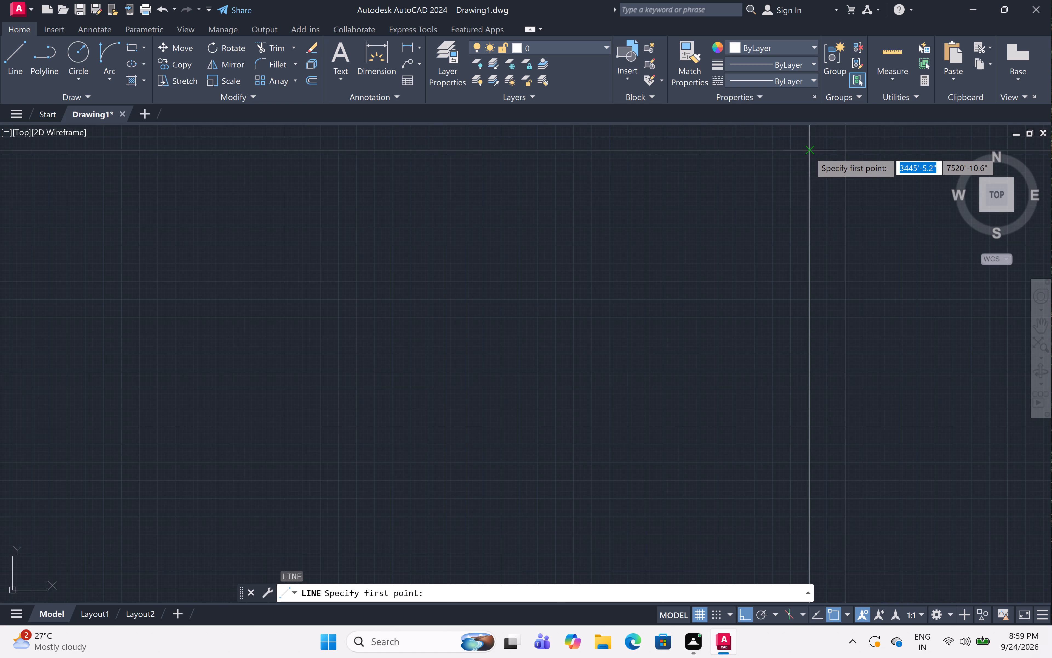
pyautogui.click(809, 152)
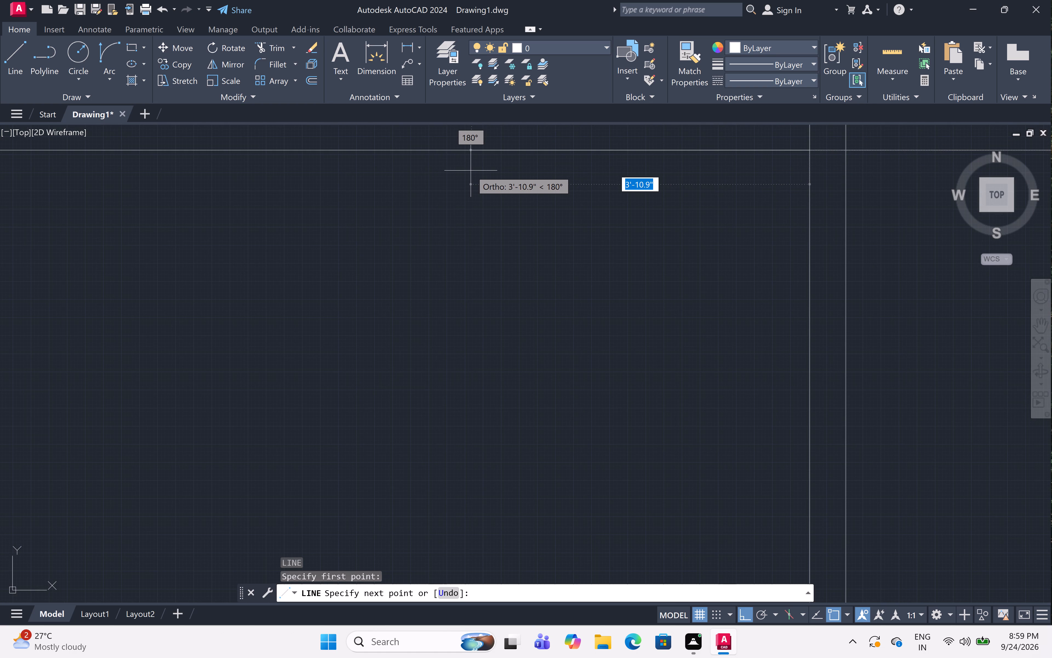
pyautogui.press('3')
pyautogui.write("'")
pyautogui.press('space')
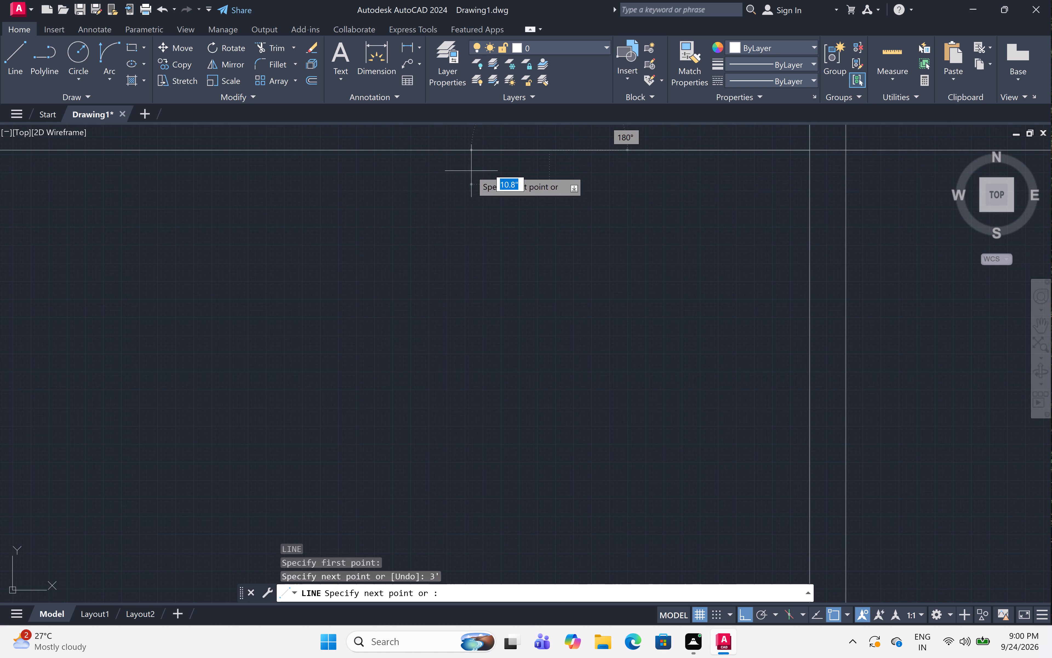
pyautogui.scroll(-2, 516, 299)
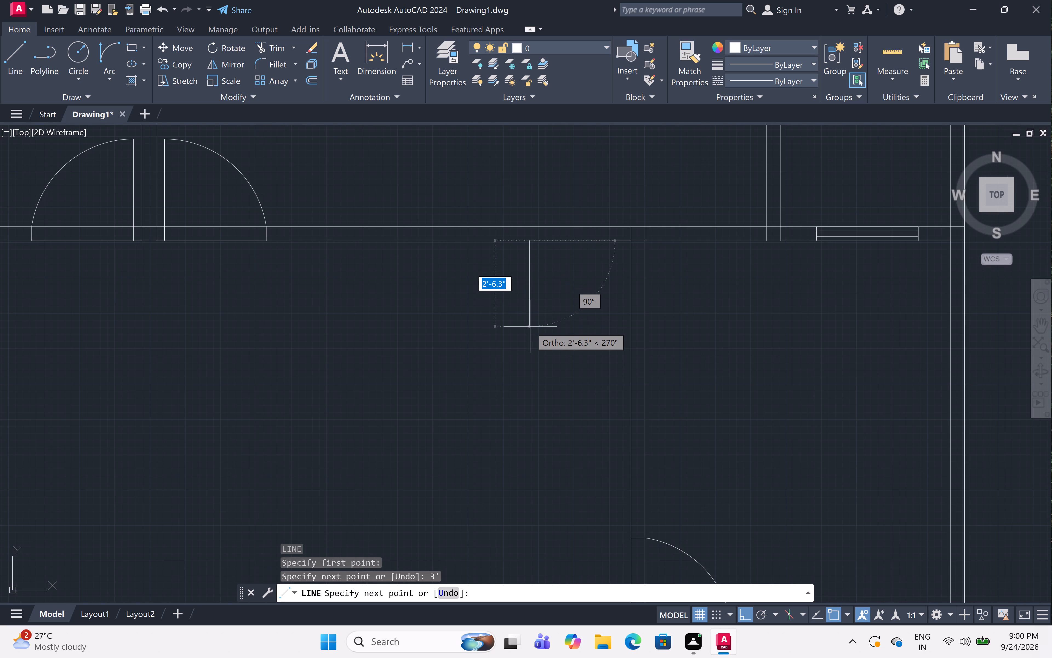
pyautogui.press('3')
pyautogui.write("'")
pyautogui.press('space')
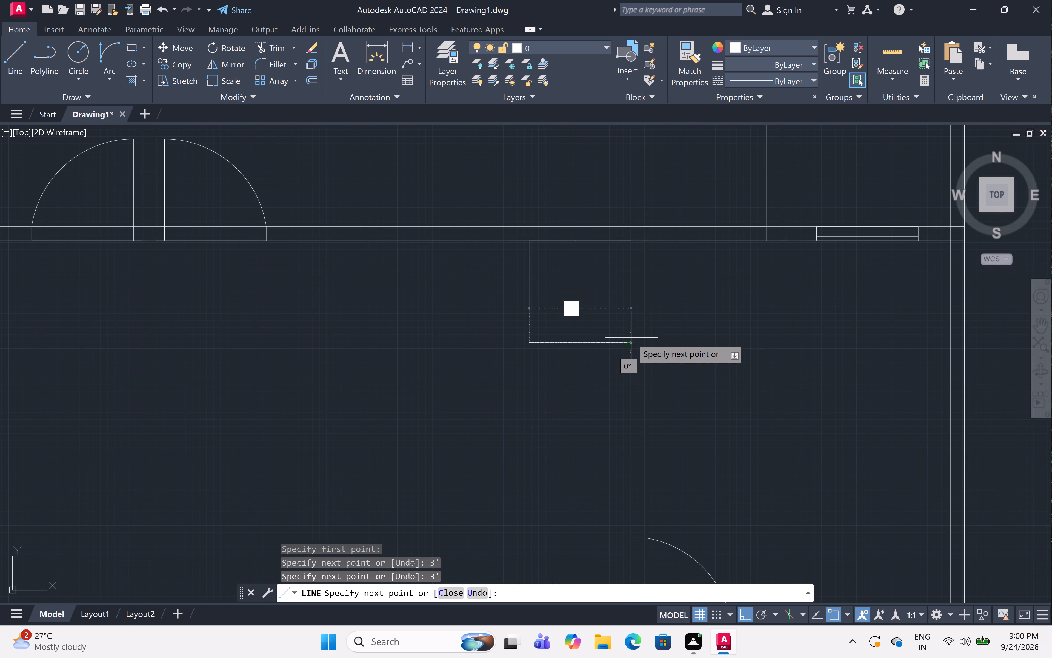
pyautogui.doubleClick(631, 343)
pyautogui.press('Escape')
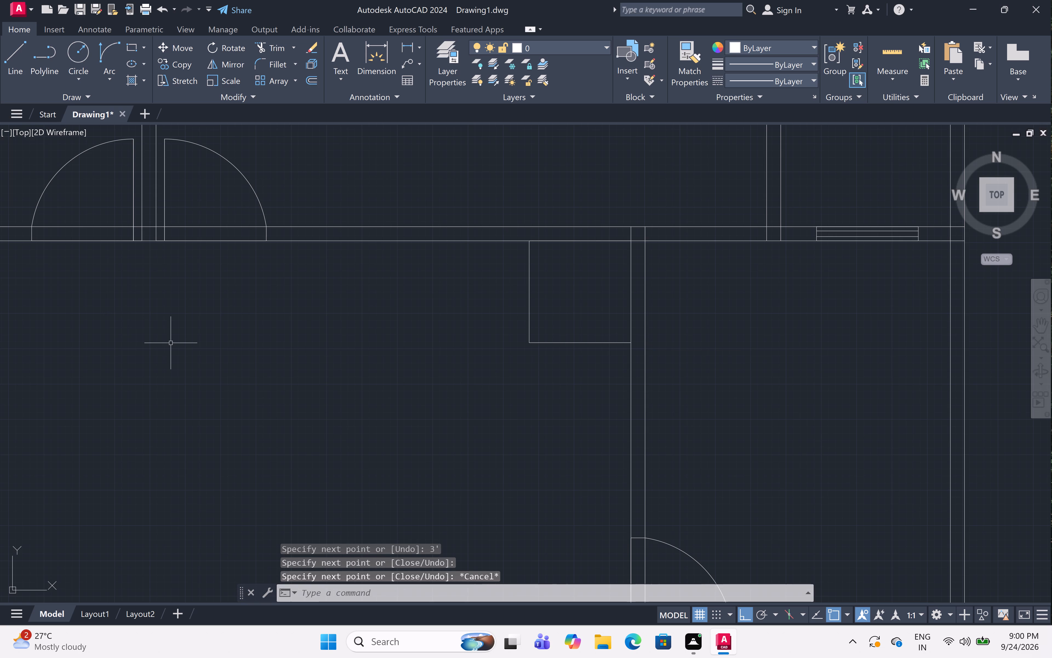
# Offset the 3' square's west side by 10" to the west.
pyautogui.write('off 10')
pyautogui.write('"')
pyautogui.press('space')
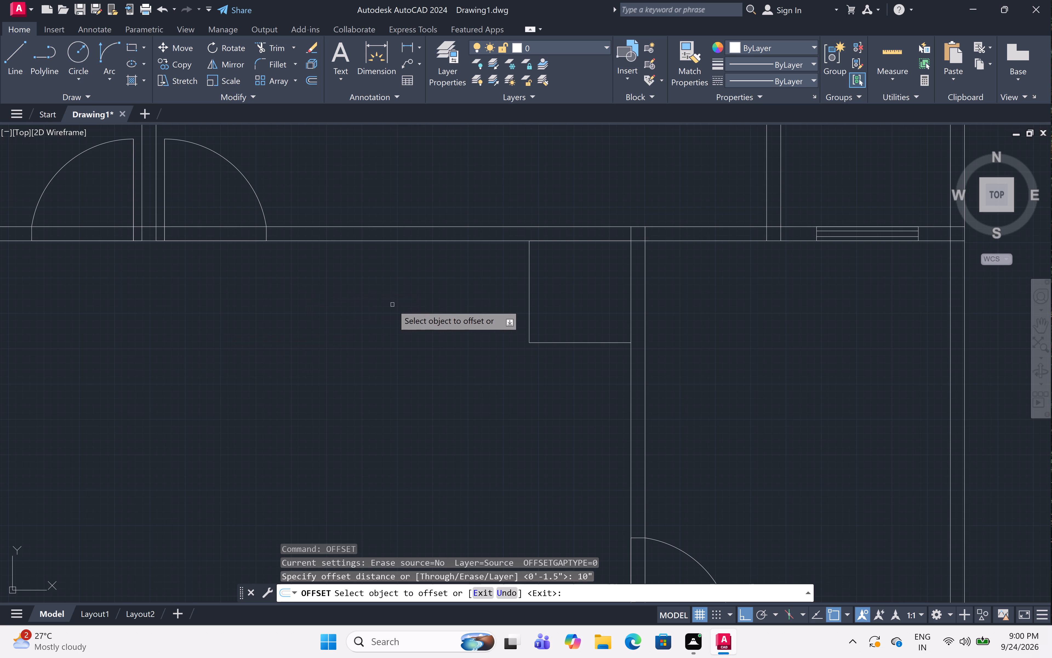
pyautogui.click(528, 306)
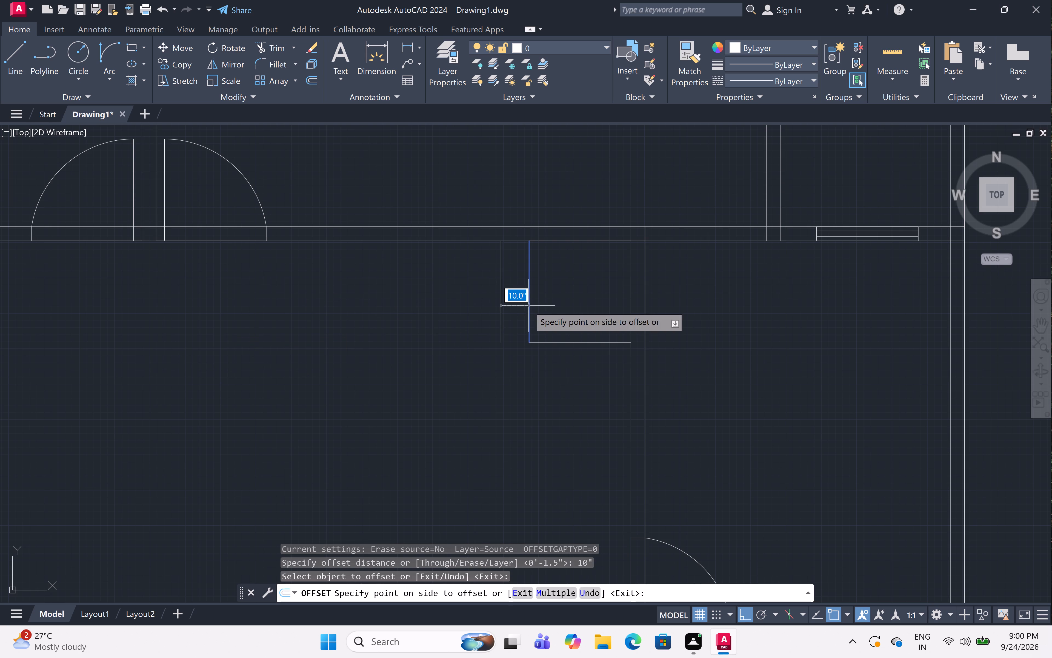
pyautogui.click(424, 305)
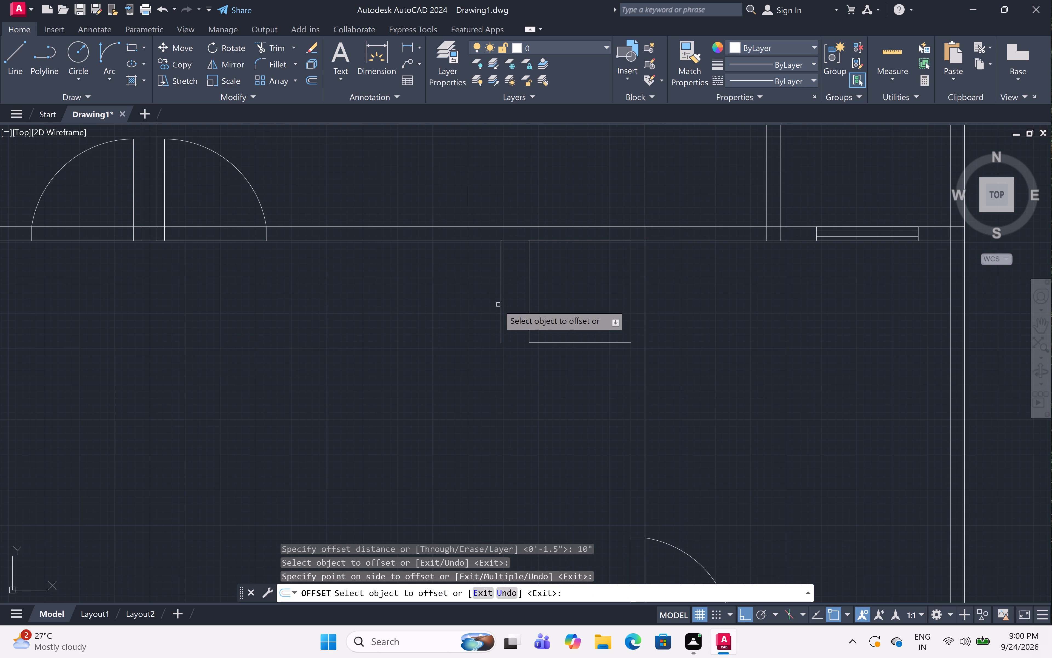
# Offset the upper flight's last tread line repeatedly at 10" spacing to the west, adding eight more vertical tread lines.
pyautogui.moveTo(500, 305); pyautogui.dragTo(498, 305)
pyautogui.click(352, 307)
pyautogui.moveTo(358, 307); pyautogui.dragTo(369, 307)
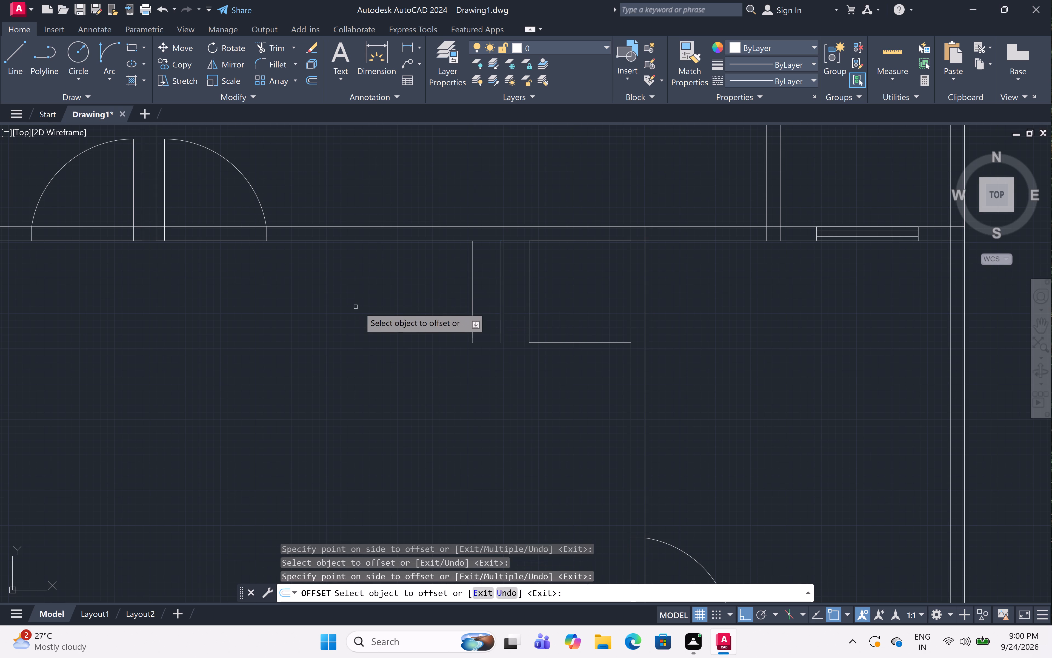
pyautogui.doubleClick(471, 307)
pyautogui.moveTo(344, 310); pyautogui.dragTo(347, 310)
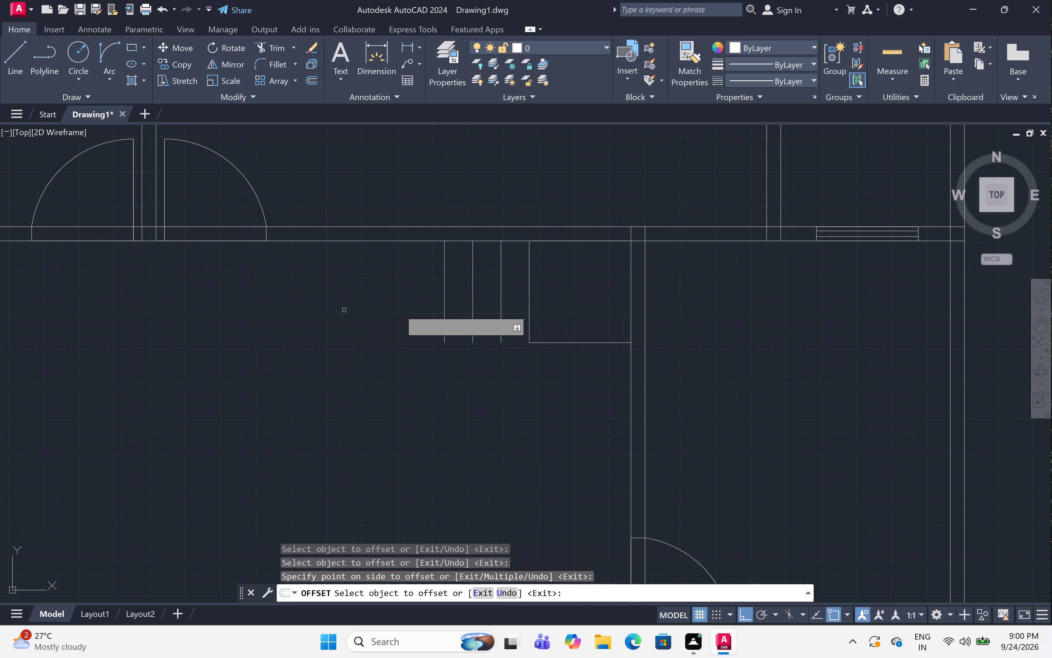
pyautogui.click(445, 311)
pyautogui.click(319, 313)
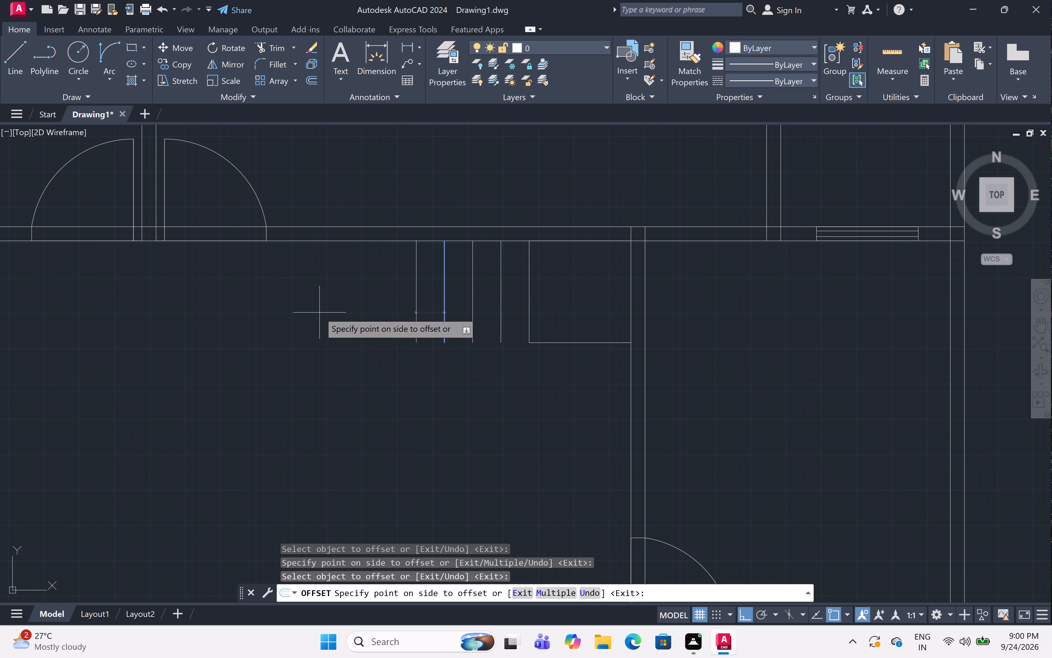
pyautogui.moveTo(416, 311); pyautogui.dragTo(413, 311)
pyautogui.moveTo(290, 316); pyautogui.dragTo(290, 316)
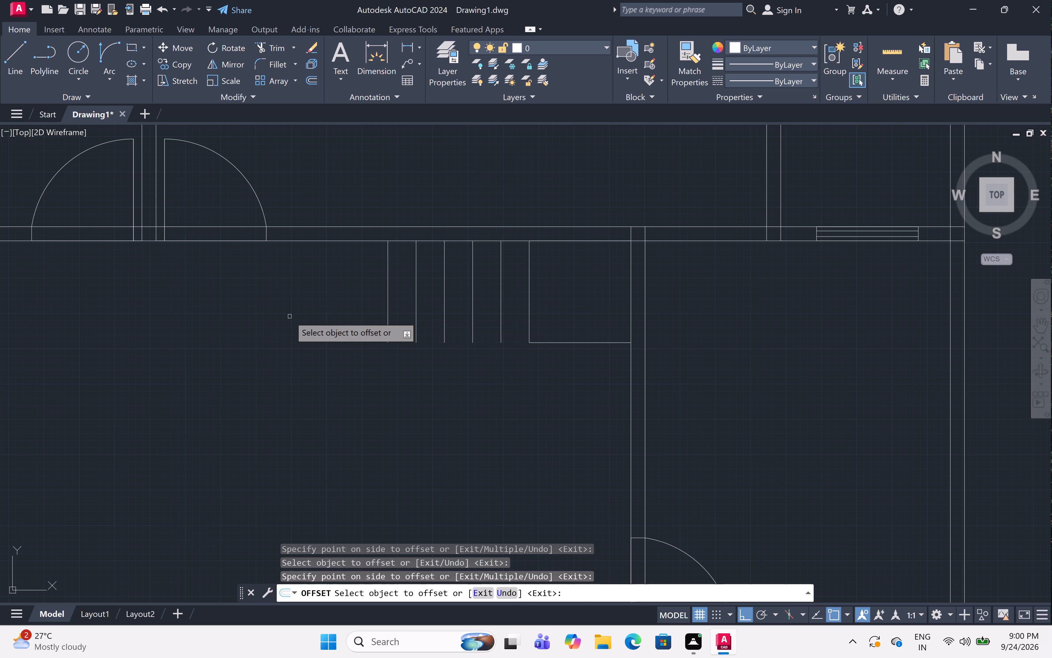
pyautogui.moveTo(290, 316); pyautogui.dragTo(293, 316)
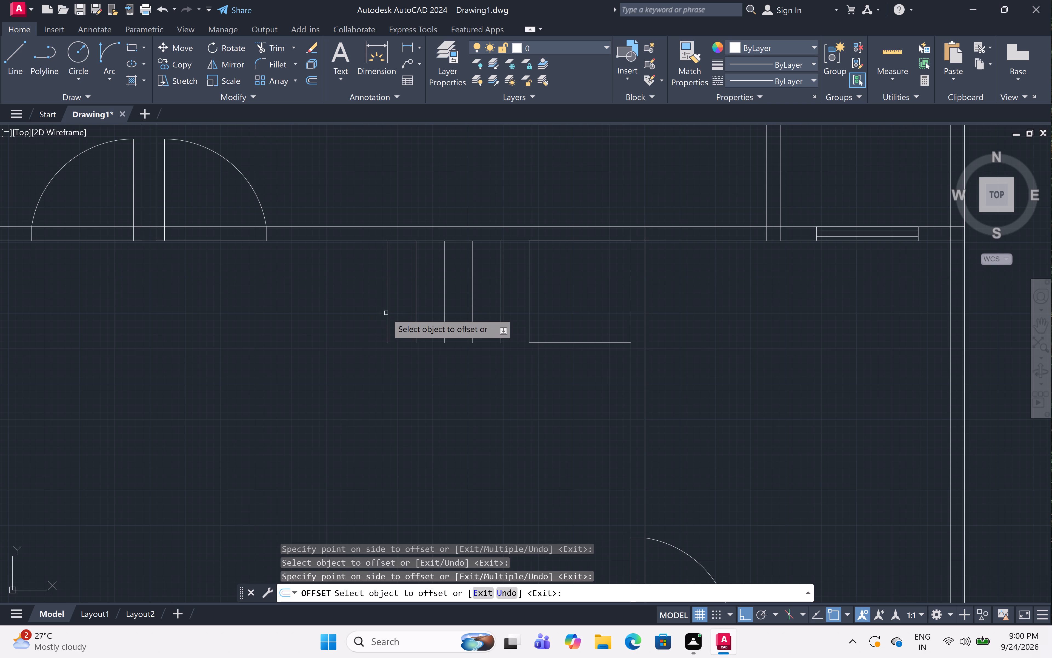
pyautogui.click(387, 313)
pyautogui.click(250, 312)
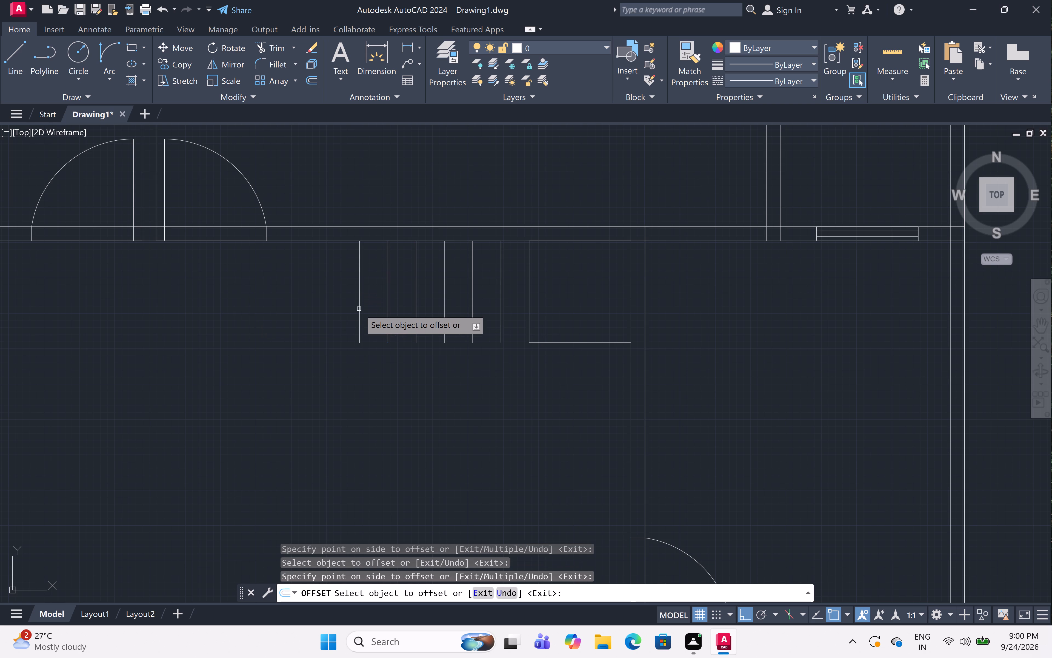
pyautogui.click(359, 309)
pyautogui.moveTo(265, 305); pyautogui.dragTo(268, 305)
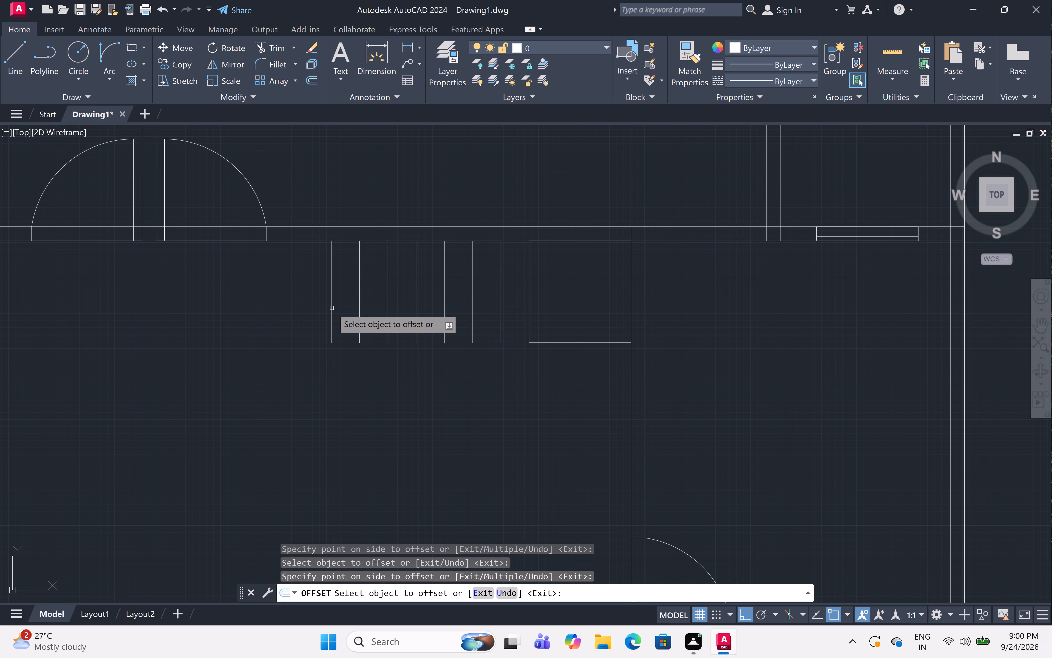
pyautogui.click(332, 308)
pyautogui.click(208, 310)
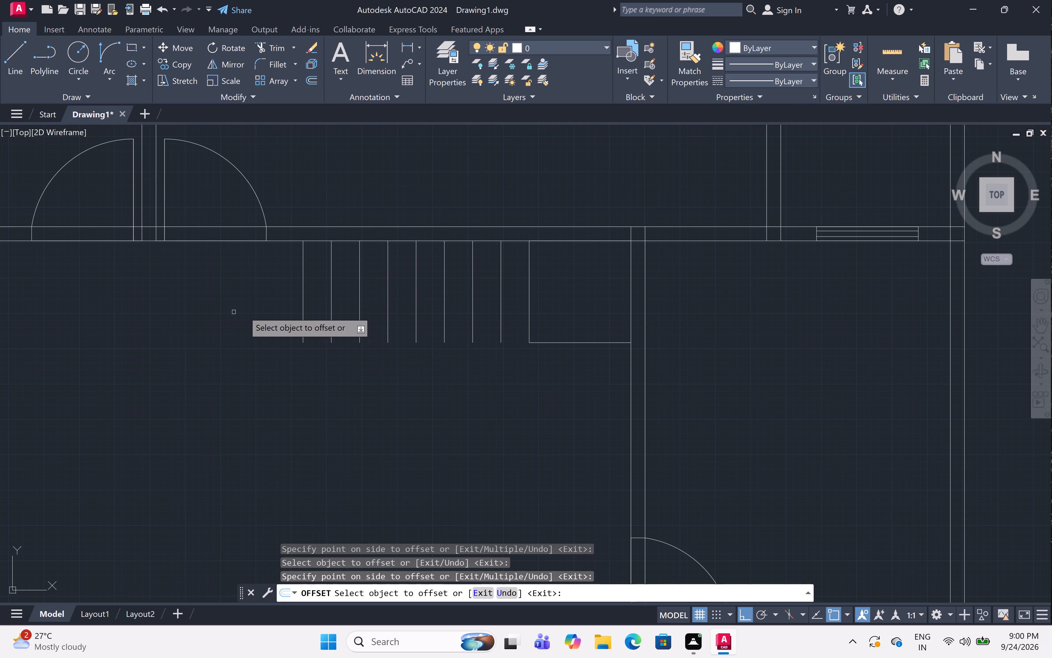
pyautogui.click(302, 310)
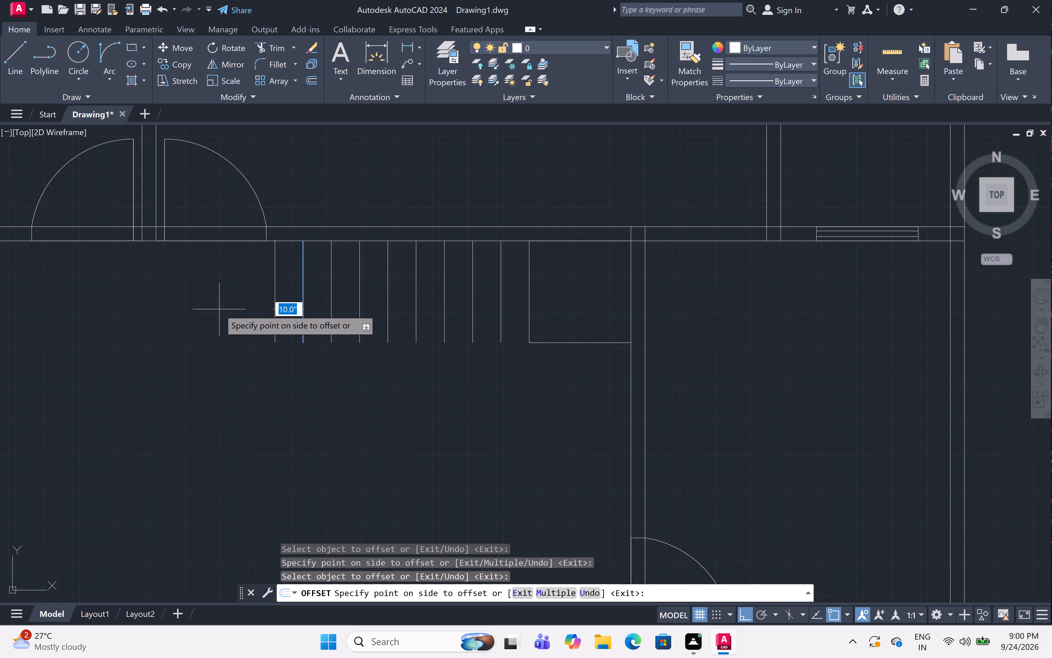
pyautogui.click(219, 309)
# Offset the horizontal line below the stair landing repeatedly at 10" spacing to the south, adding six more tread lines along the wall.
pyautogui.scroll(-2, 264, 301)
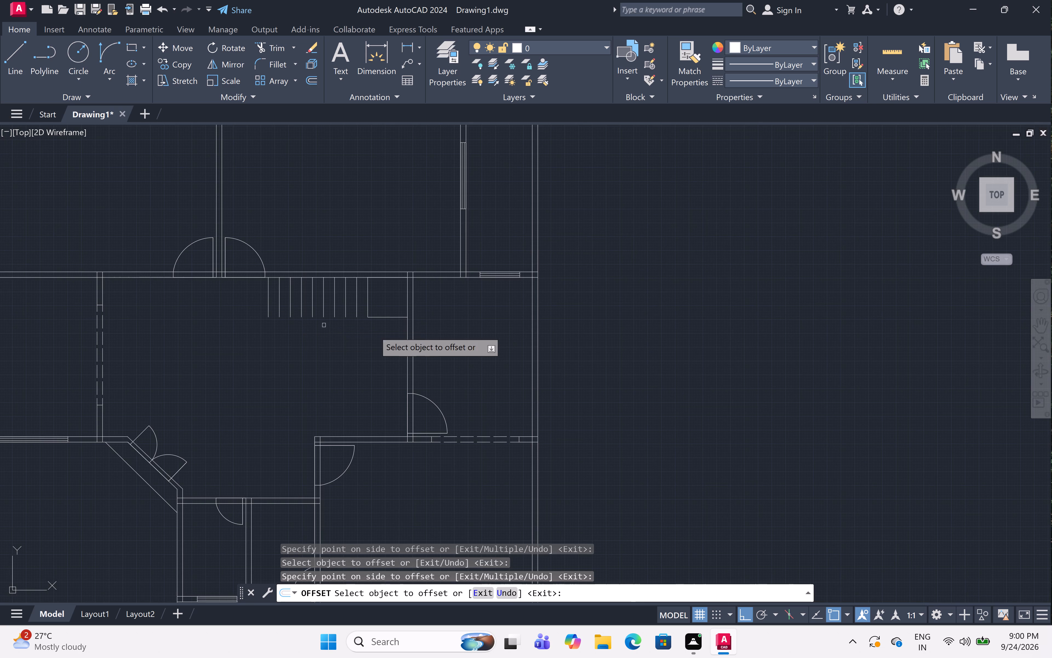
pyautogui.moveTo(385, 318); pyautogui.dragTo(384, 322)
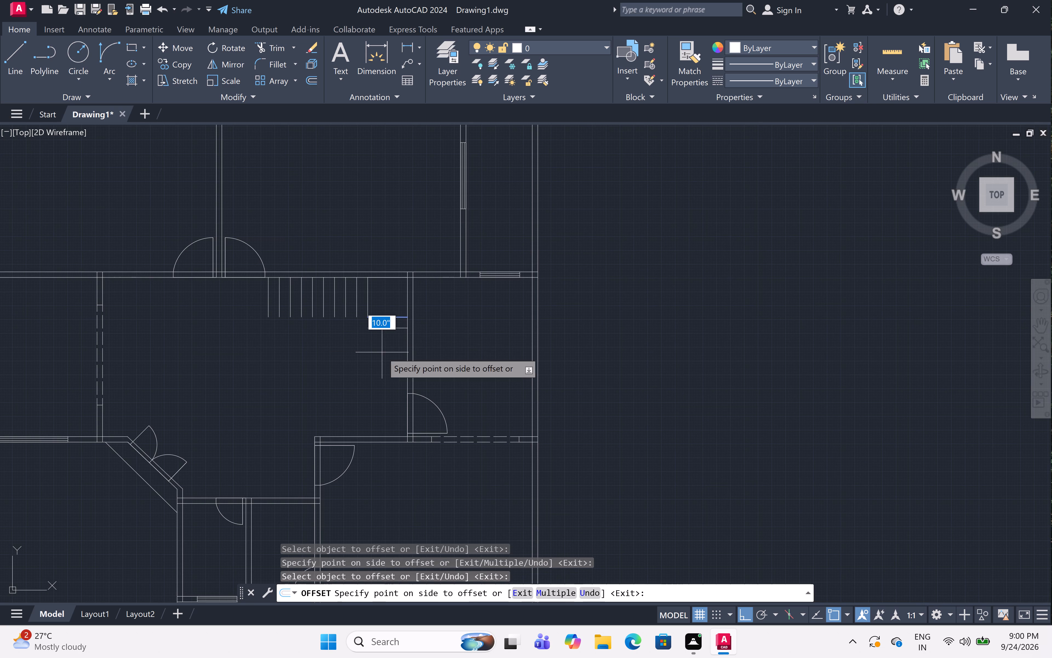
pyautogui.click(382, 353)
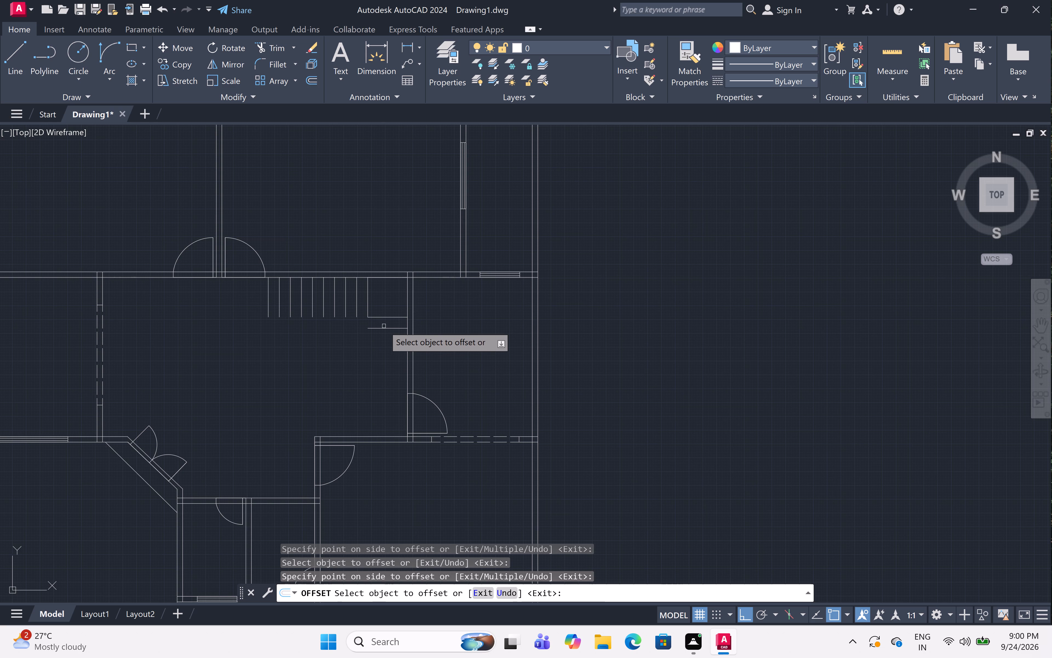
pyautogui.click(384, 328)
pyautogui.click(383, 365)
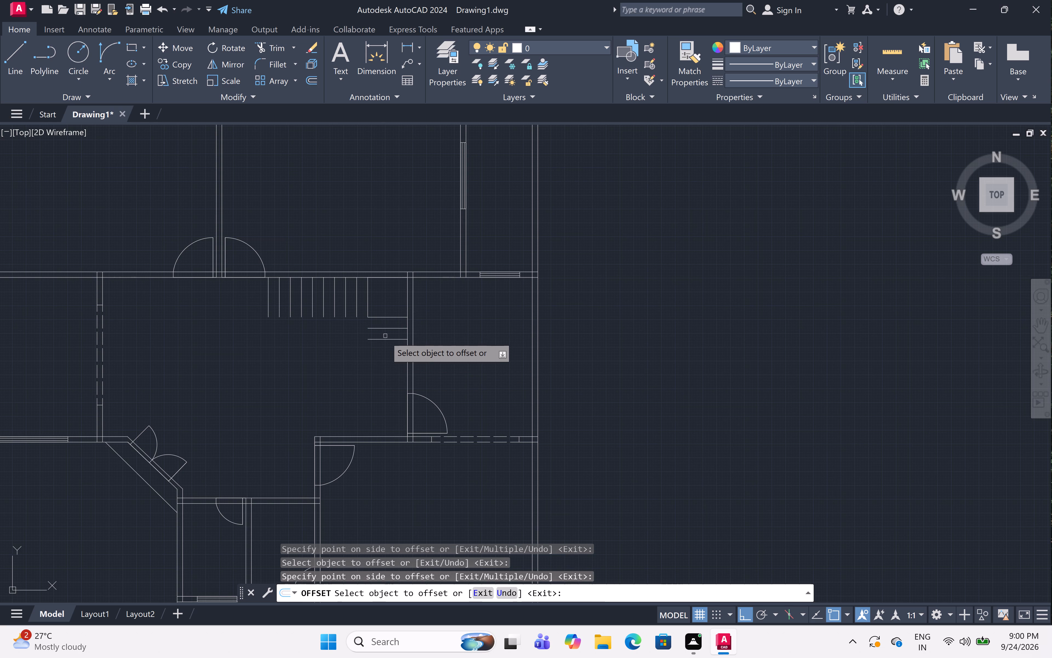
pyautogui.click(385, 339)
pyautogui.click(382, 369)
pyautogui.click(384, 350)
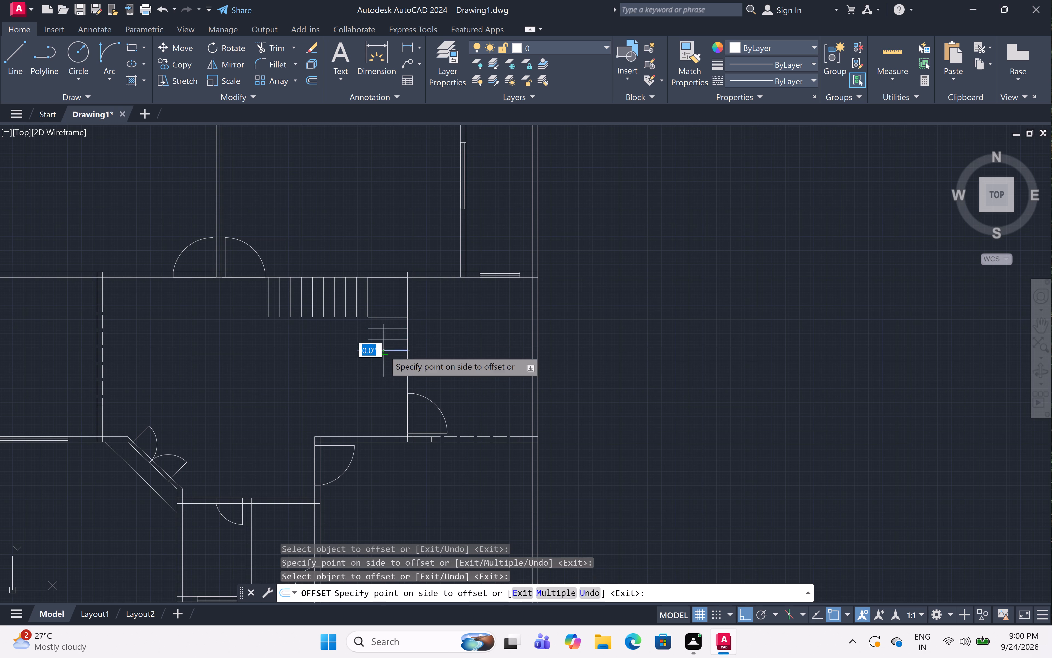
pyautogui.click(385, 385)
pyautogui.click(387, 362)
pyautogui.click(388, 380)
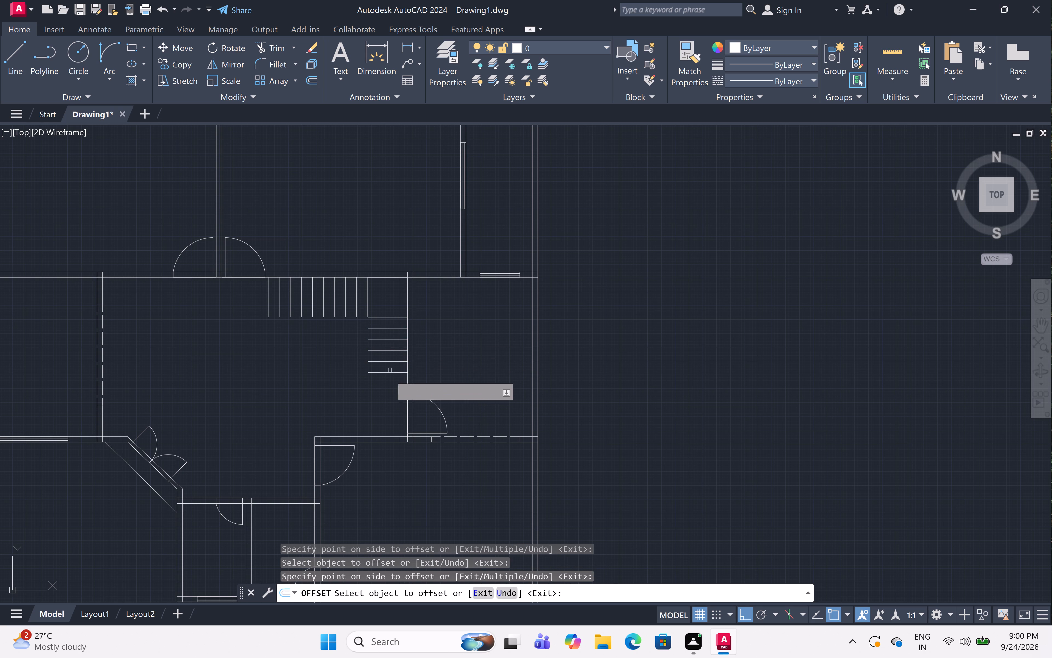
pyautogui.doubleClick(388, 373)
pyautogui.click(387, 395)
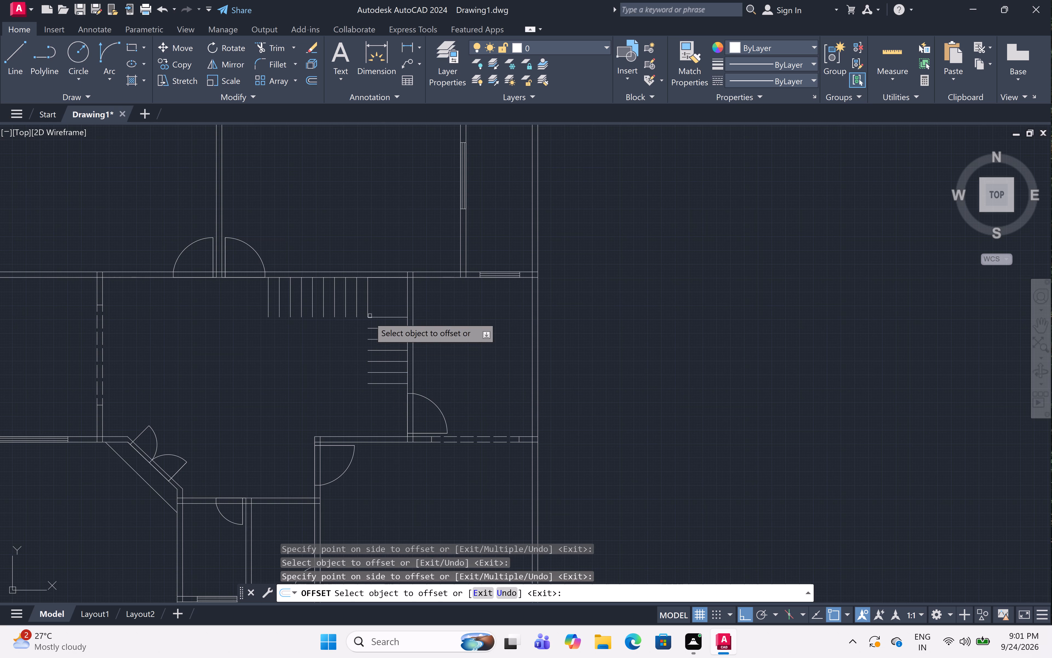
pyautogui.press('Escape')
# Draw the stair's inner edge lines from the landing corner, 5' down to the last tread and 5'-10" west to the third-last vertical tread.
pyautogui.write('l')
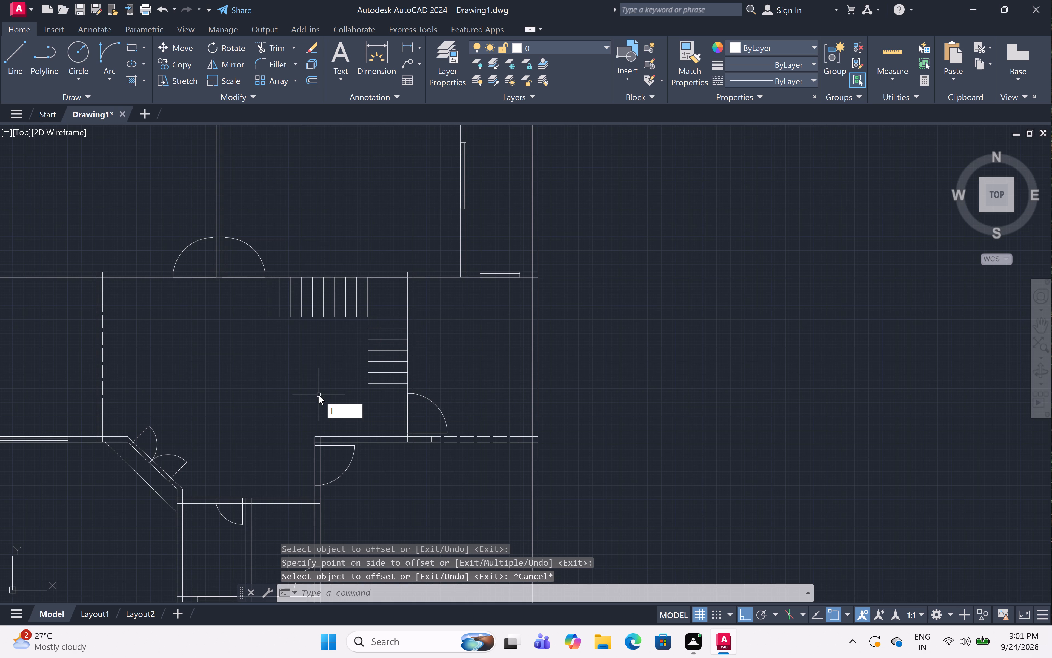
pyautogui.press('space')
pyautogui.click(368, 317)
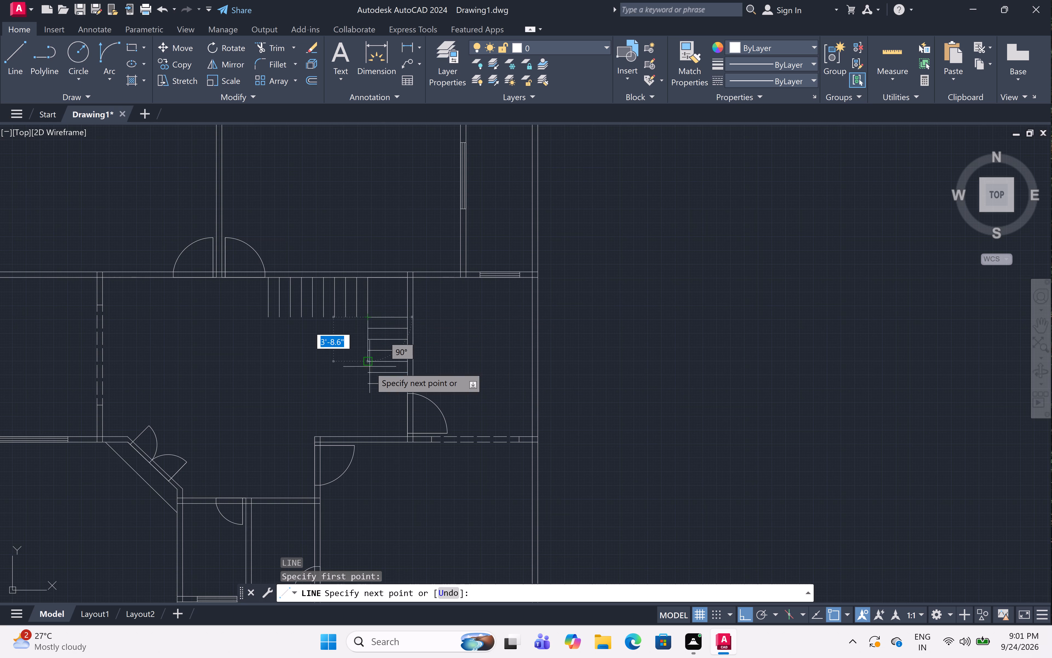
pyautogui.click(371, 388)
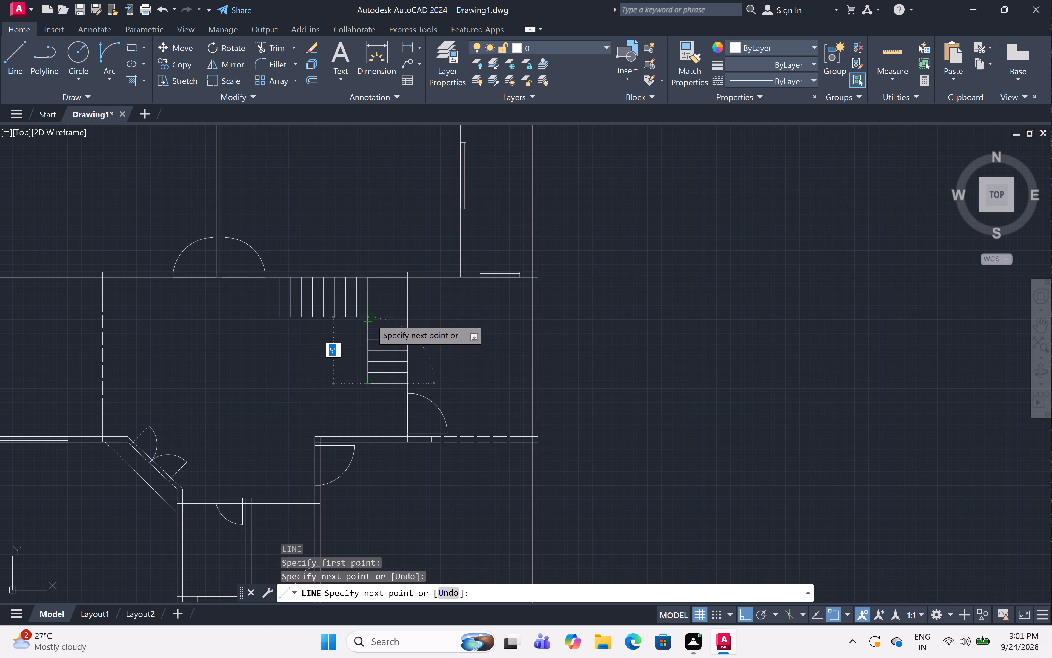
pyautogui.click(371, 319)
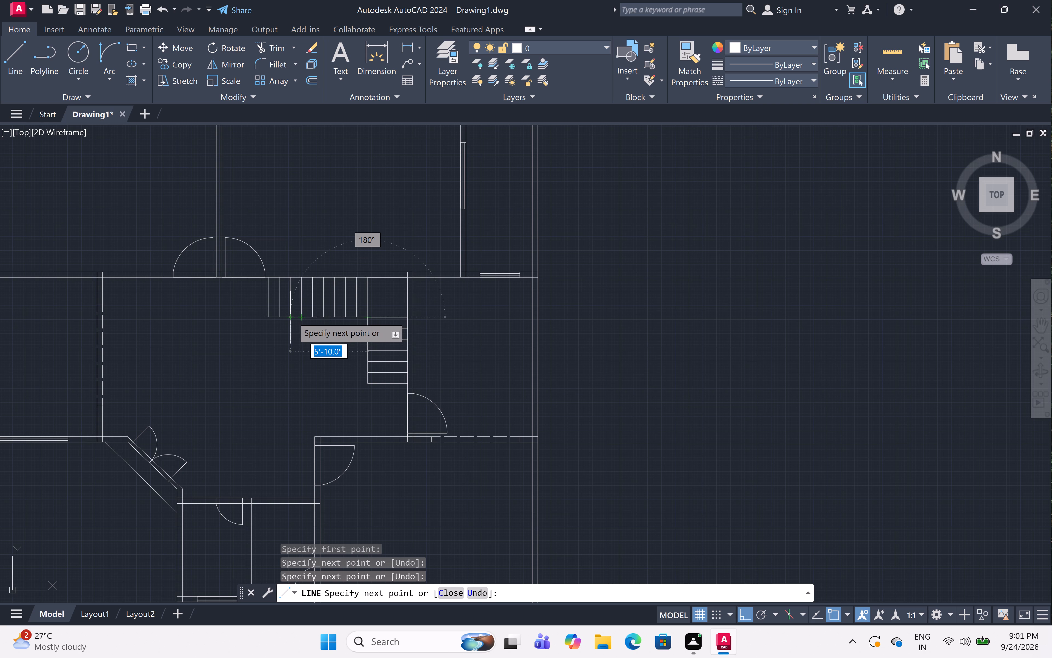
pyautogui.click(290, 316)
pyautogui.press('Escape')
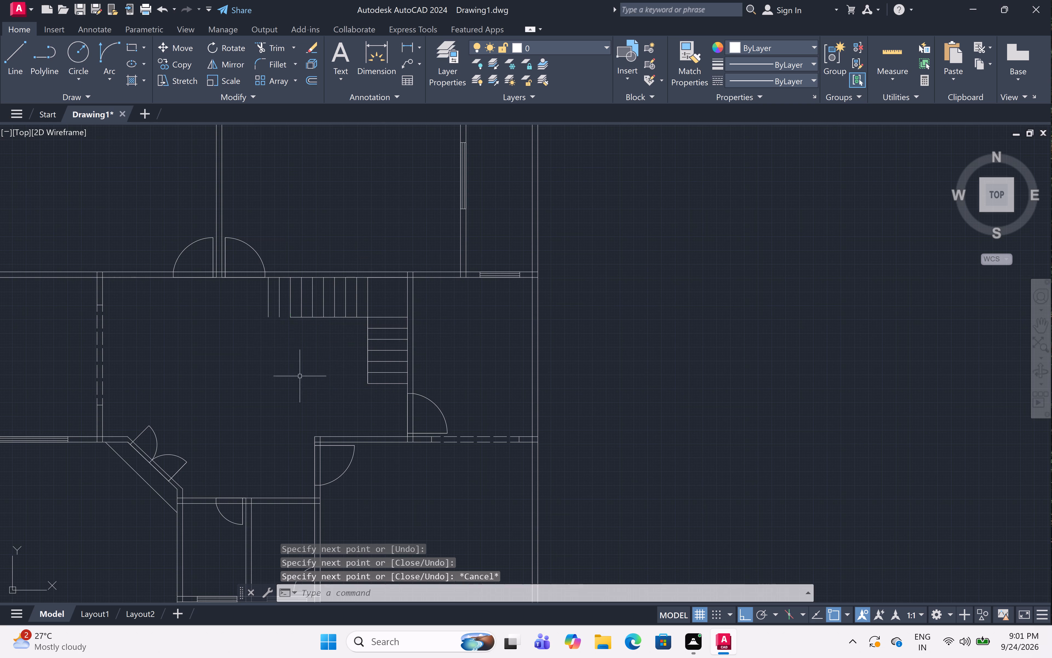
# Fillet the second and third tread lines from the upper flight's west end with a 5" radius, rounding their lower ends.
pyautogui.scroll(3, 282, 308)
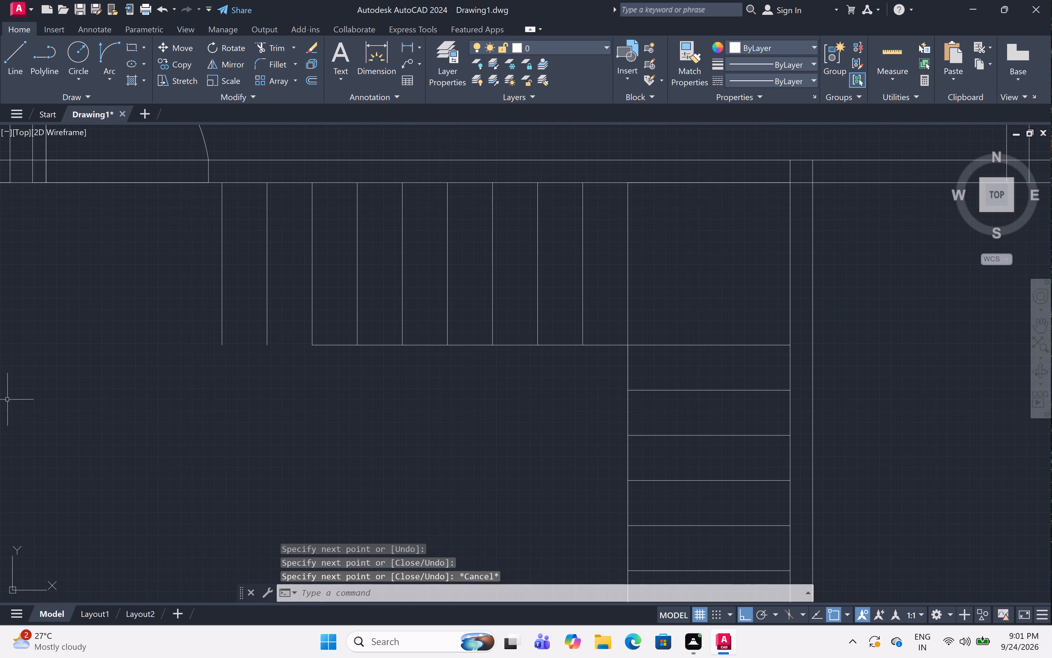
pyautogui.write('f')
pyautogui.press('space')
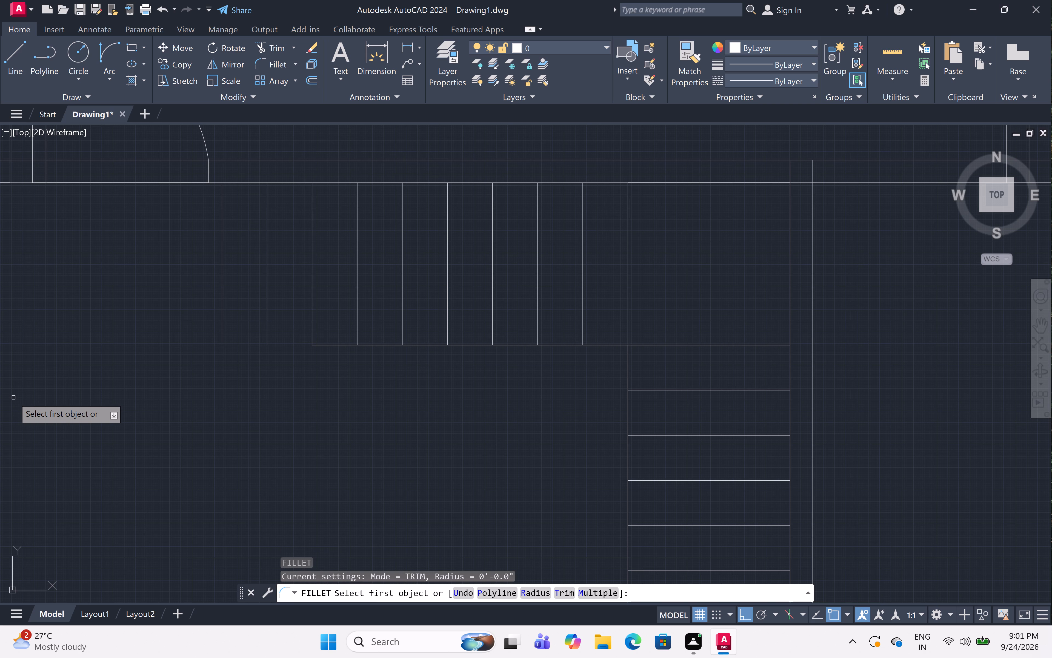
pyautogui.write('r')
pyautogui.press('space')
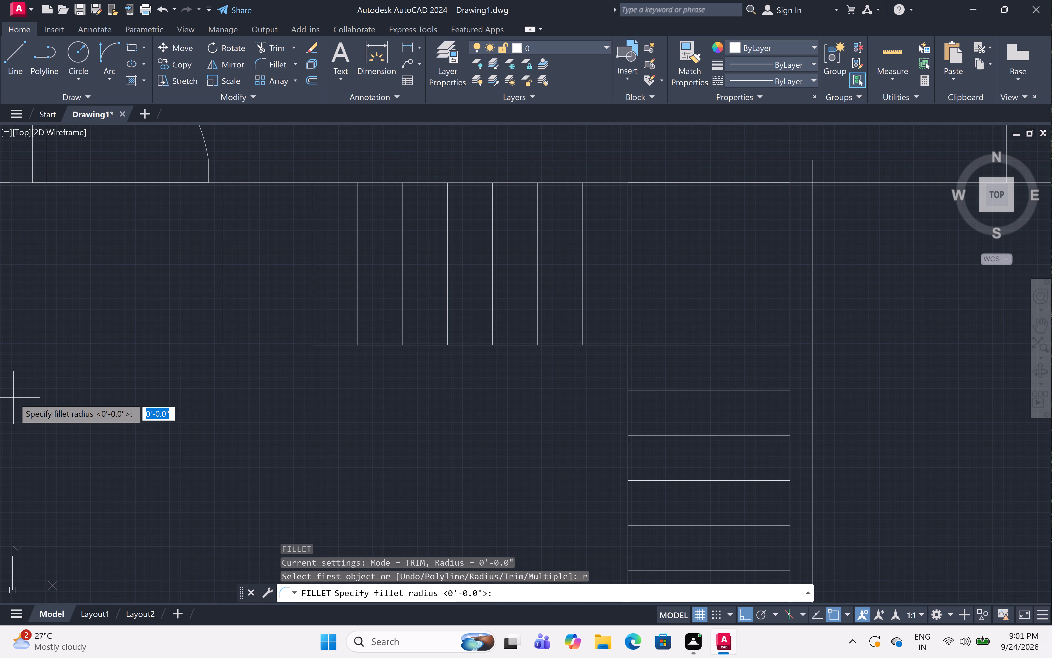
pyautogui.press('5')
pyautogui.hotkey('shift', '"')
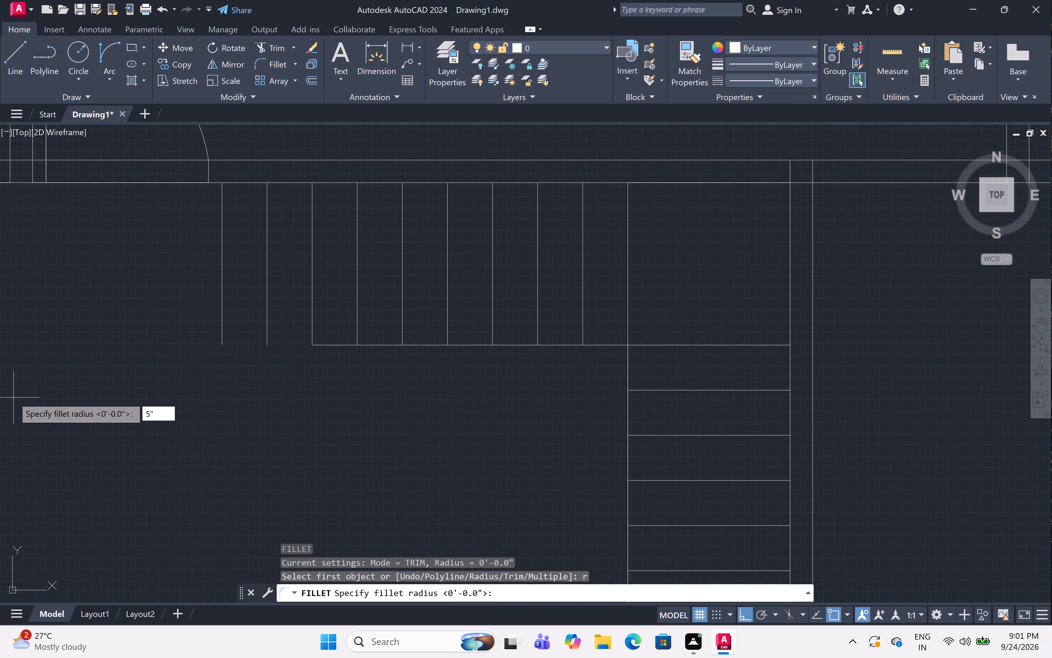
pyautogui.press('space')
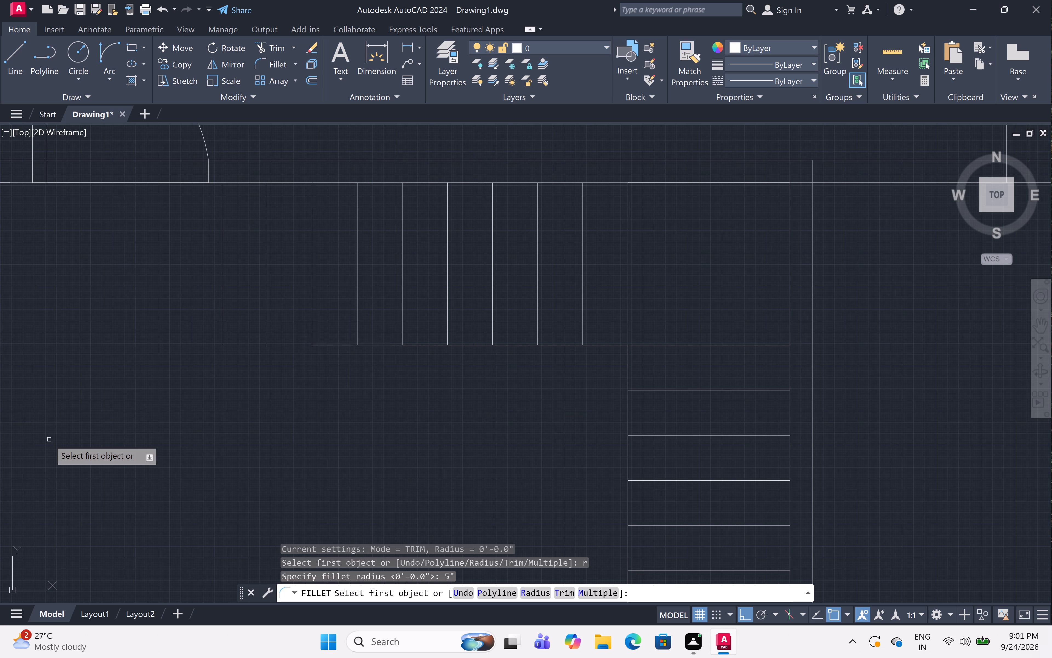
pyautogui.click(267, 324)
pyautogui.click(313, 320)
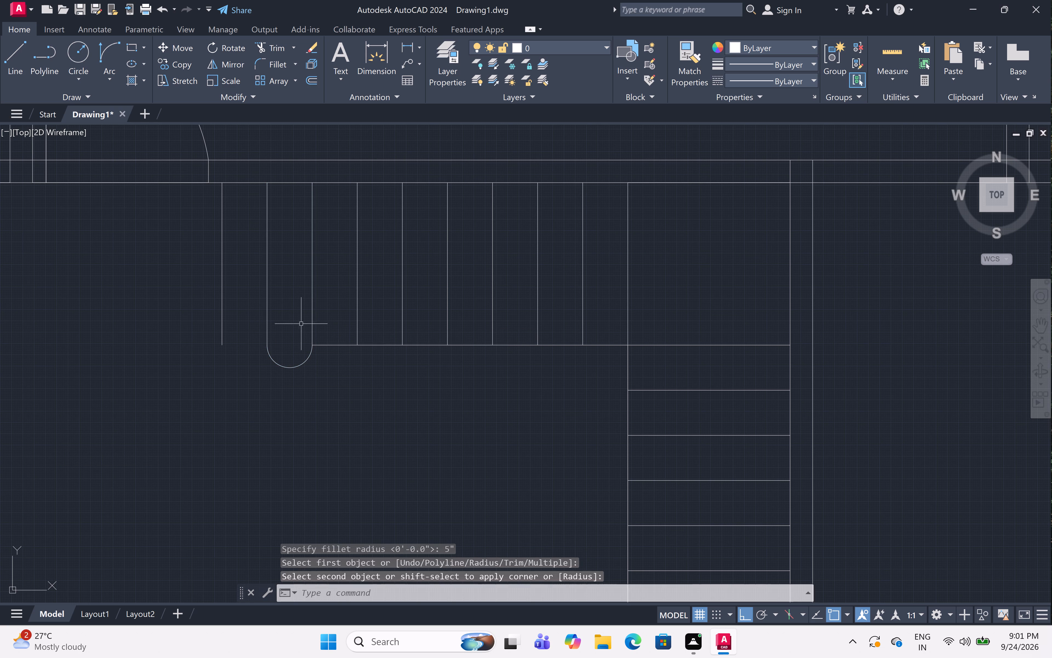
# Fillet the upper flight's westernmost tread line with the third tread line, forming a larger rounded end around the first arc.
pyautogui.press('space')
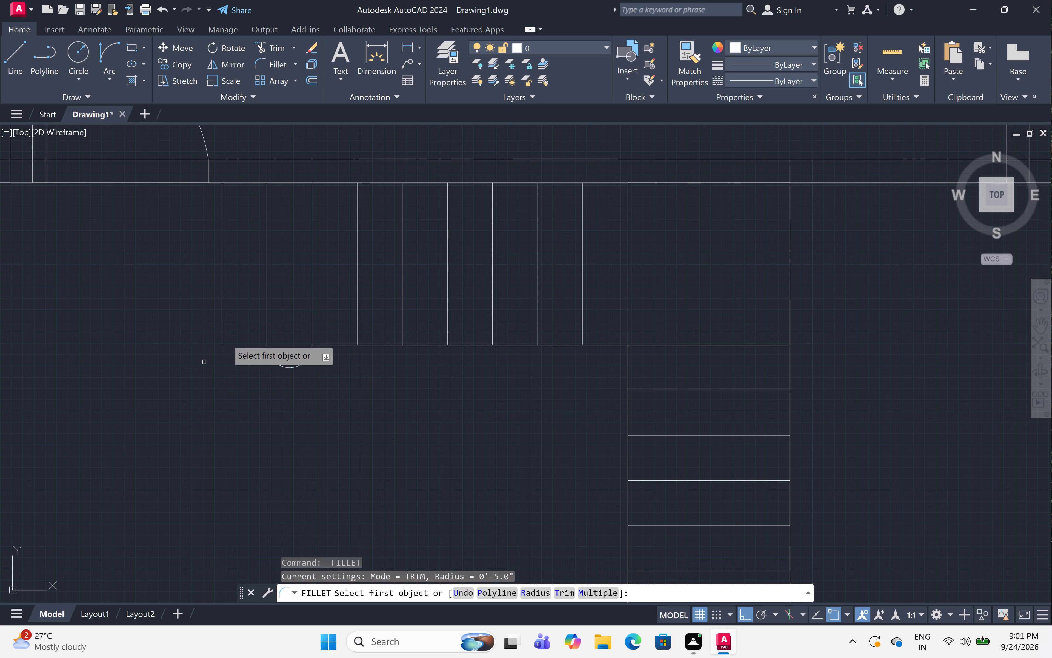
pyautogui.click(222, 327)
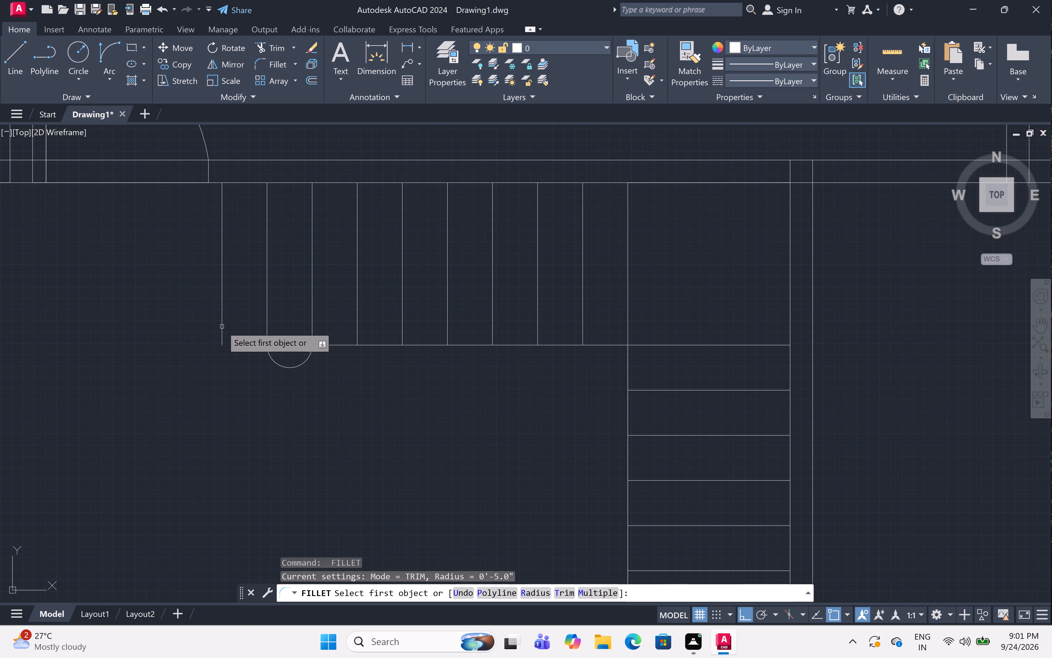
pyautogui.click(313, 325)
pyautogui.press('Escape')
# Offset the leaf line of the northwest room's door 1" to the east, into its swing.
pyautogui.scroll(-1, 319, 414)
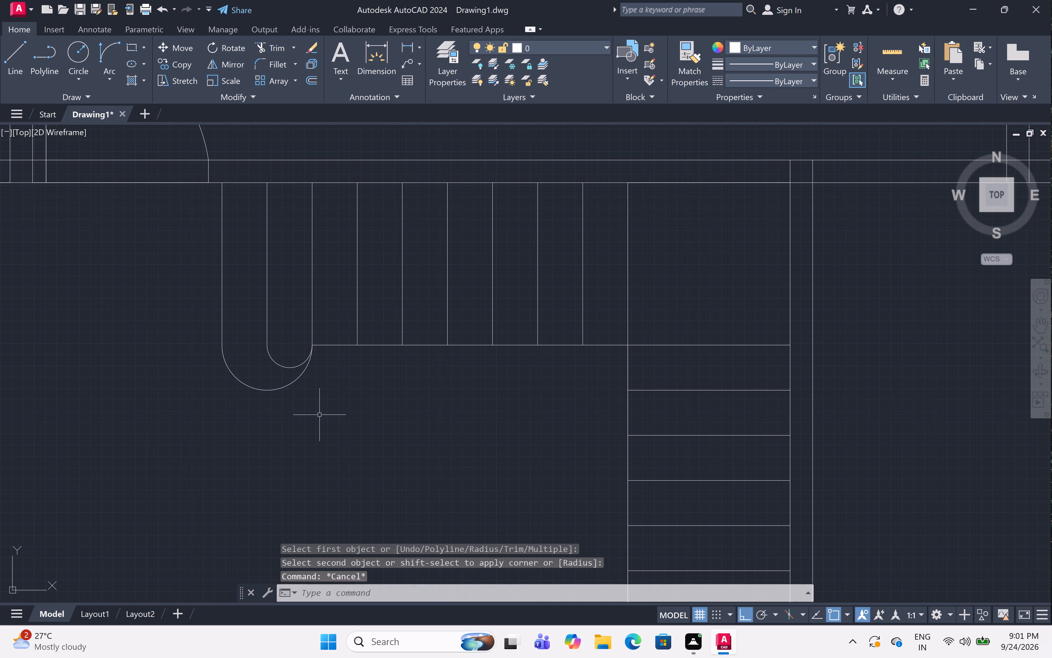
pyautogui.scroll(-5, 319, 414)
pyautogui.moveTo(286, 434); pyautogui.dragTo(389, 395, button='middle')
pyautogui.scroll(2, 387, 438)
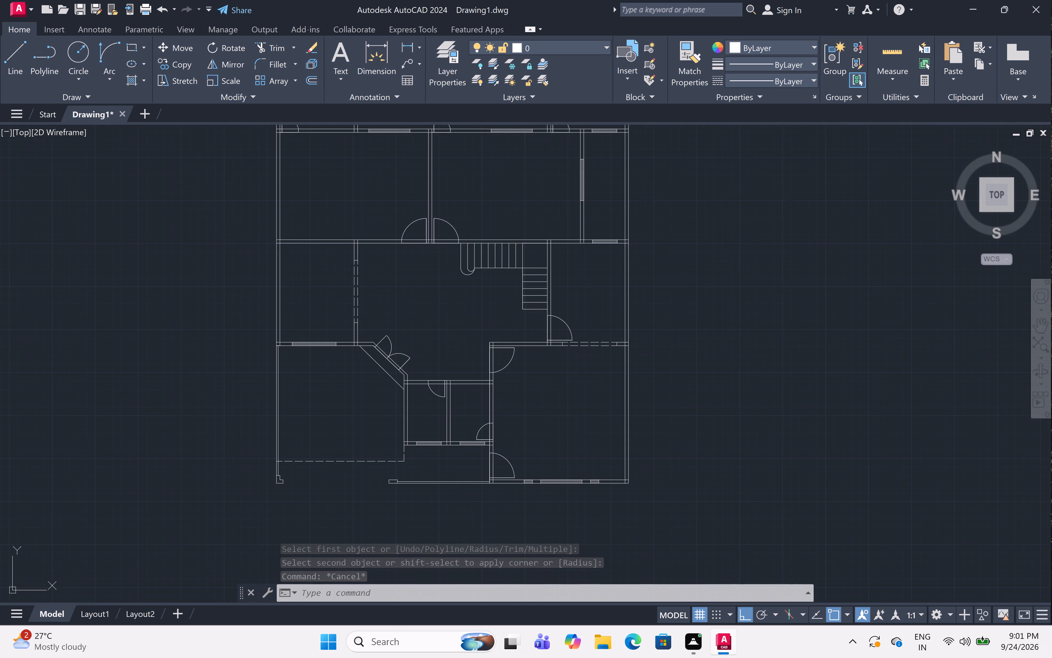
pyautogui.moveTo(412, 424); pyautogui.dragTo(391, 459, button='middle')
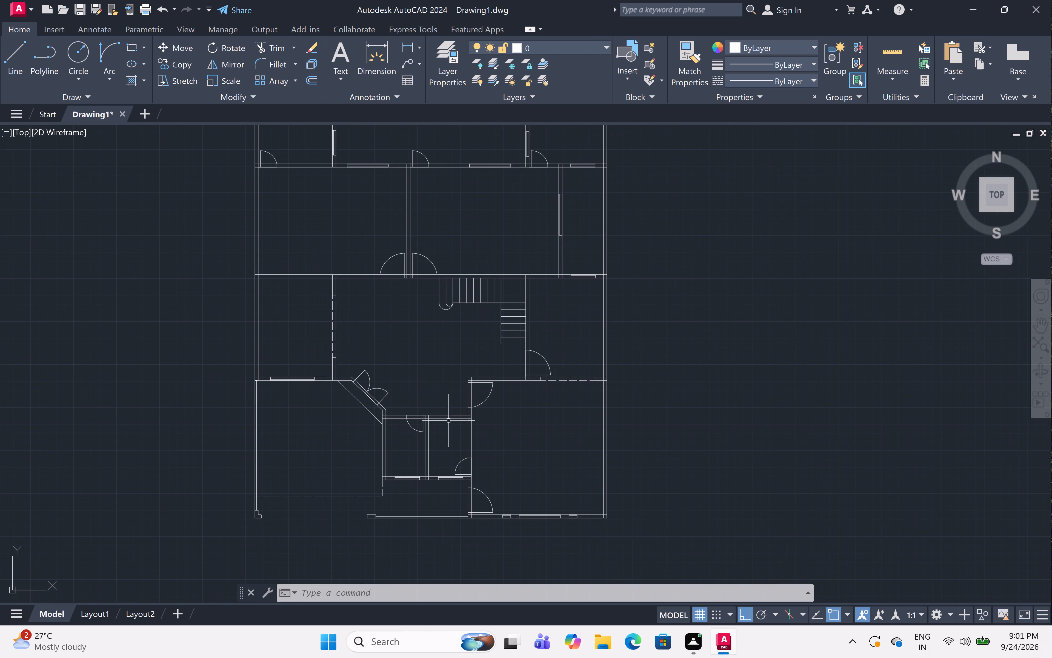
pyautogui.moveTo(418, 272); pyautogui.dragTo(424, 410, button='middle')
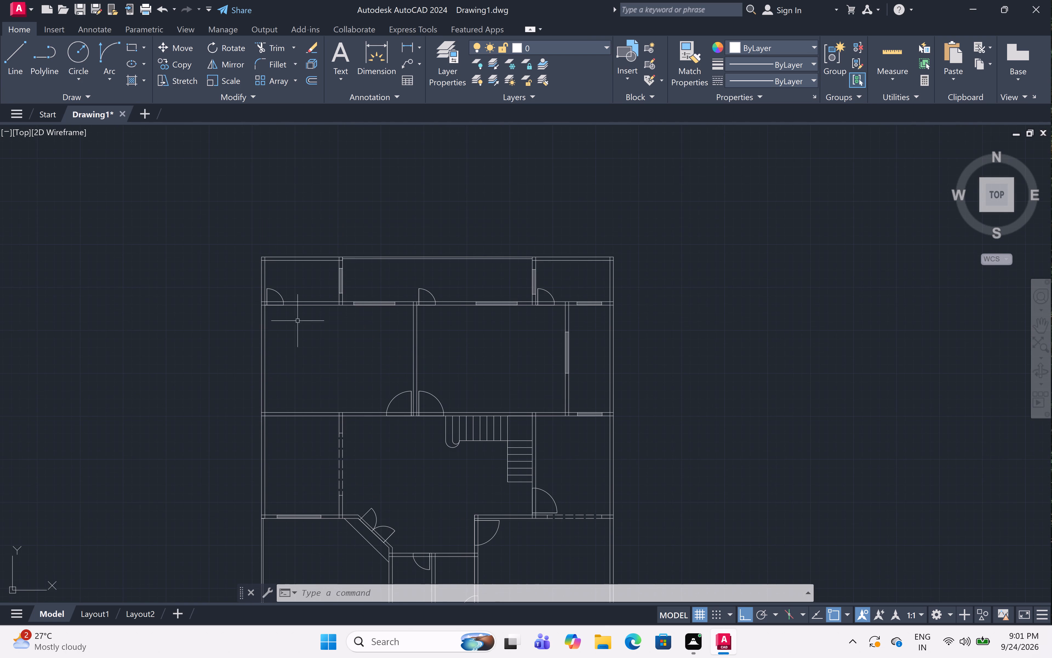
pyautogui.scroll(3, 256, 295)
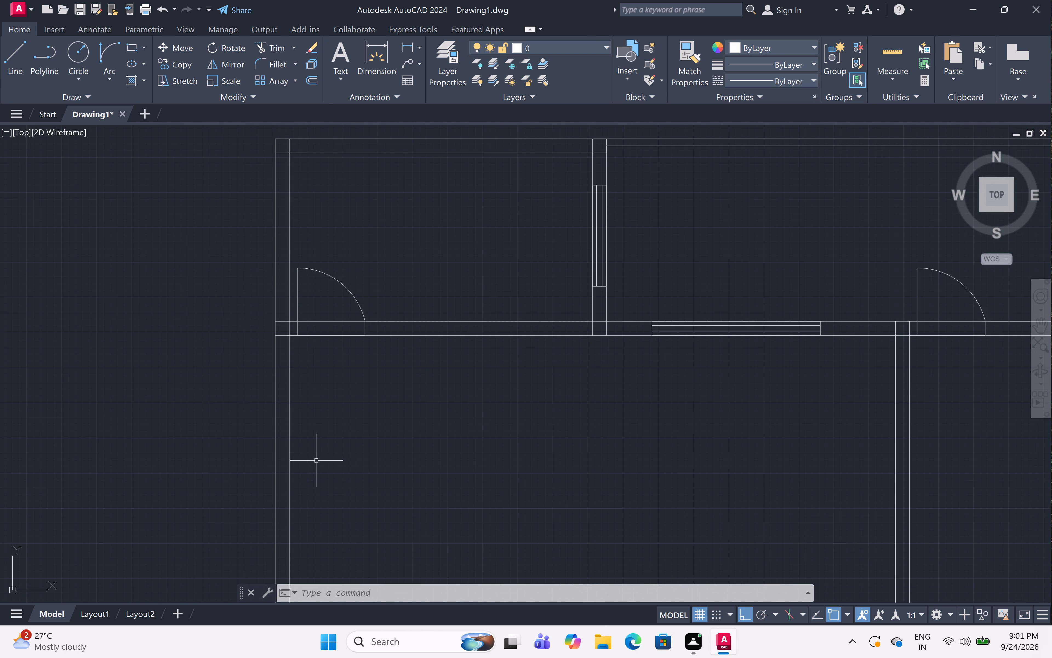
pyautogui.write('off')
pyautogui.press('space')
pyautogui.press('1')
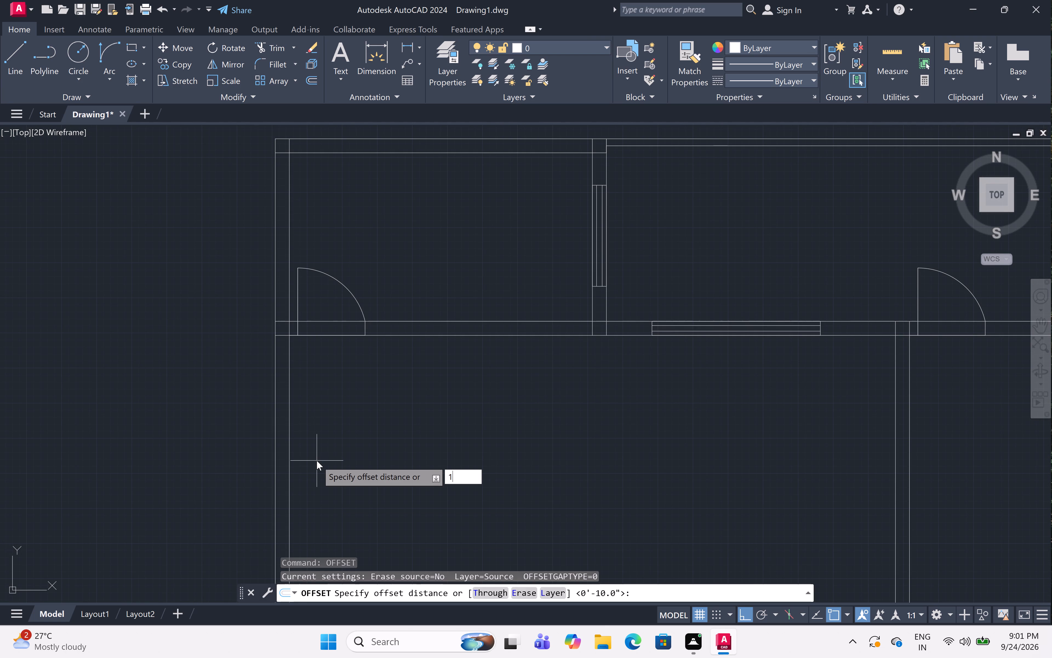
pyautogui.hotkey('shift', '"')
pyautogui.press('space')
pyautogui.scroll(1, 302, 297)
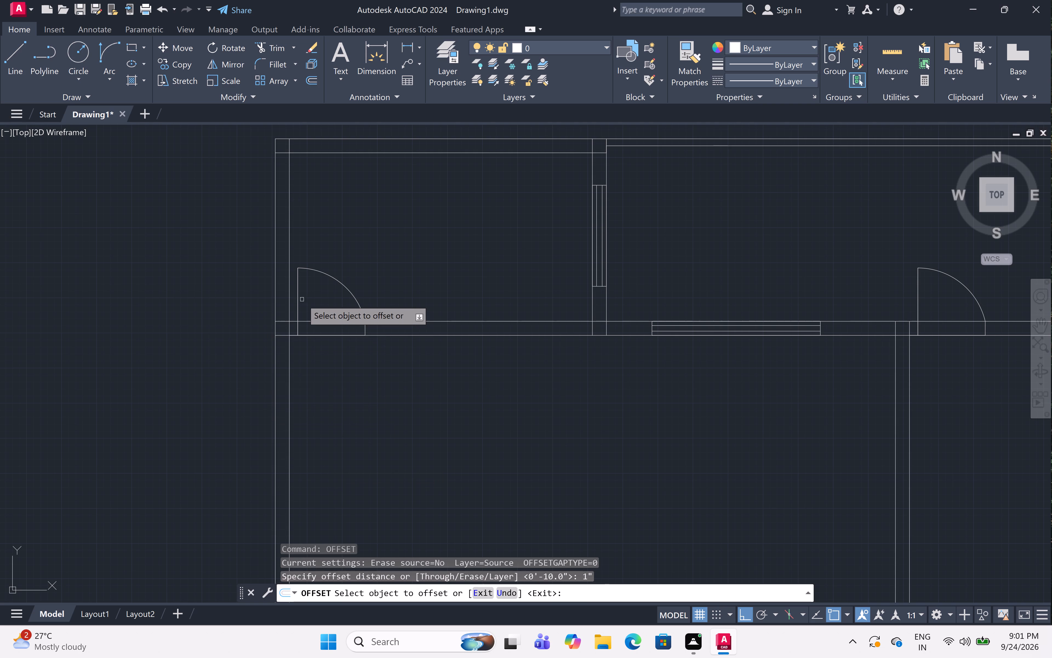
pyautogui.scroll(2, 301, 295)
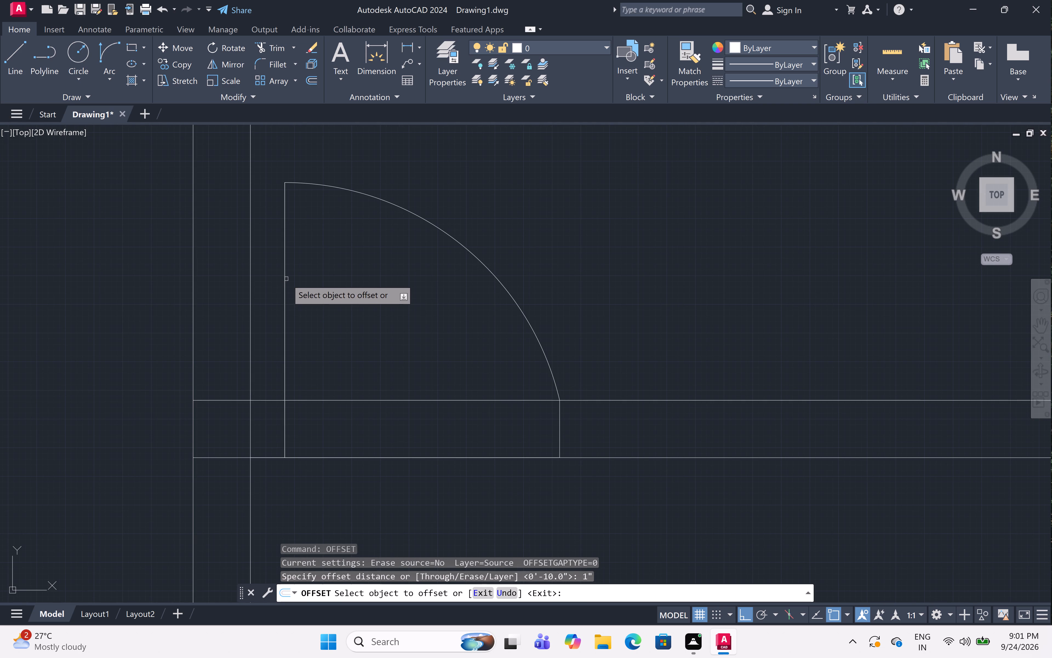
pyautogui.click(286, 279)
pyautogui.click(359, 278)
# Offset the leaf lines of the other two doors along the north rooms' wall 1" to the east.
pyautogui.scroll(-5, 354, 281)
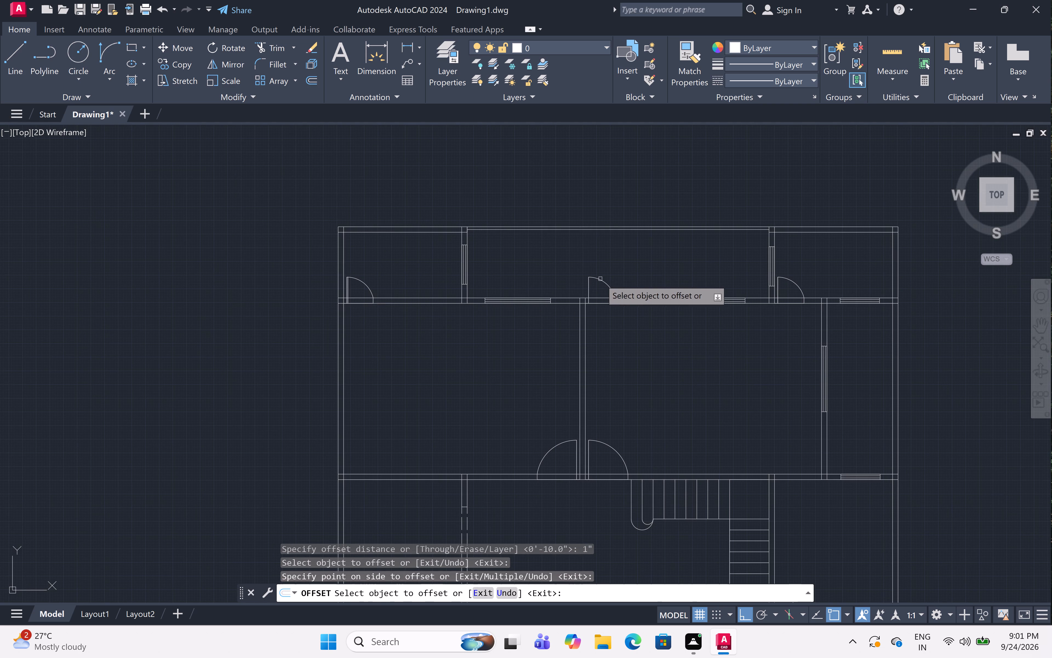
pyautogui.scroll(4, 604, 284)
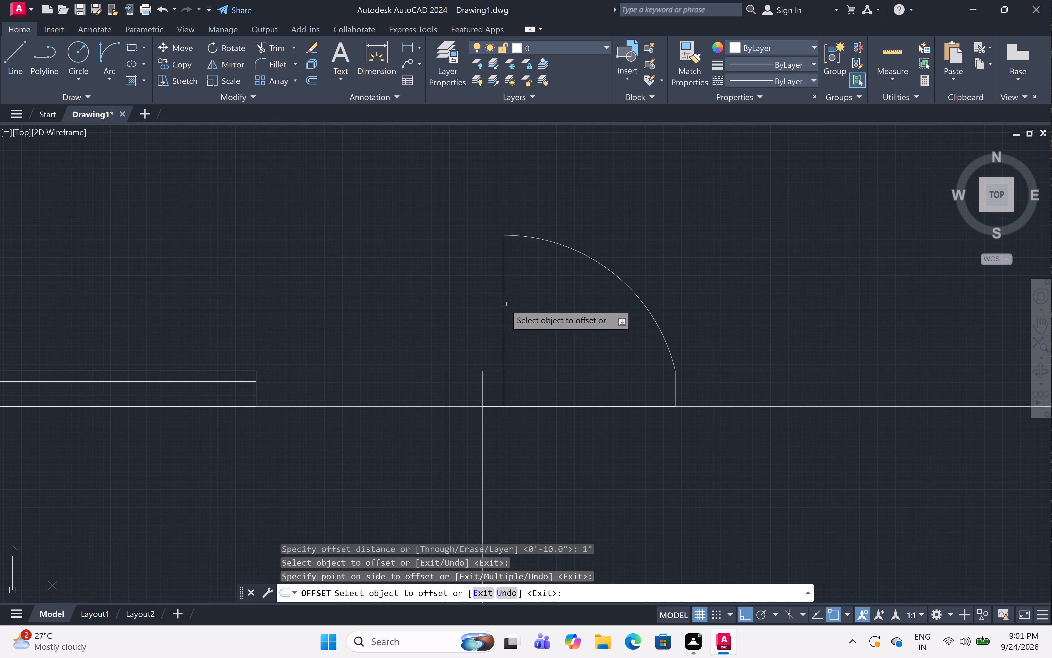
pyautogui.click(504, 304)
pyautogui.click(565, 304)
pyautogui.scroll(-5, 565, 304)
pyautogui.scroll(5, 683, 304)
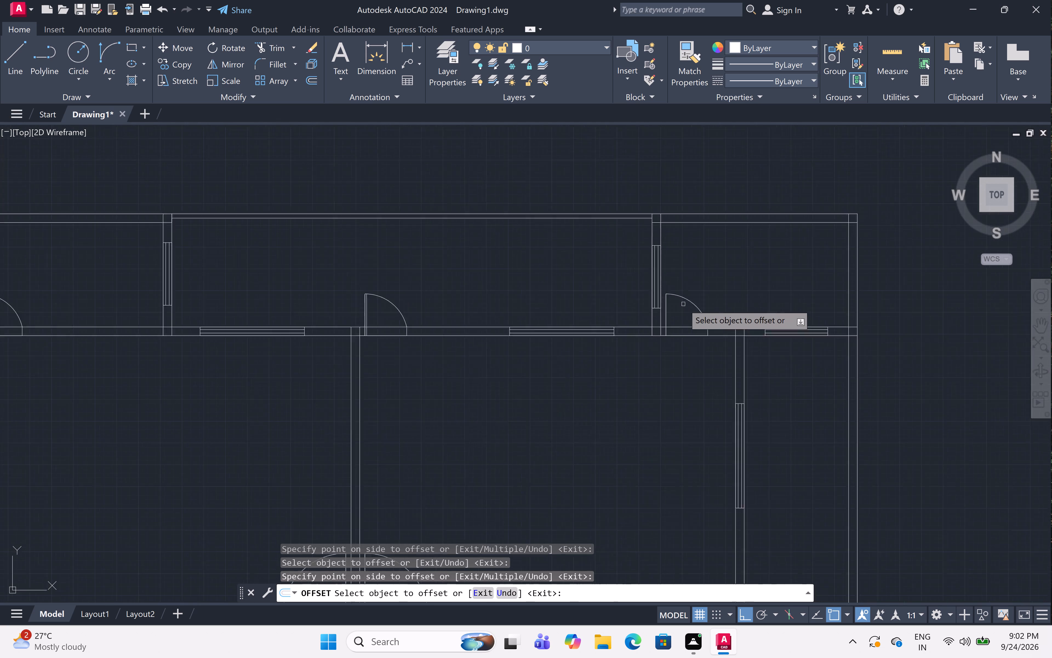
pyautogui.click(613, 334)
pyautogui.click(645, 333)
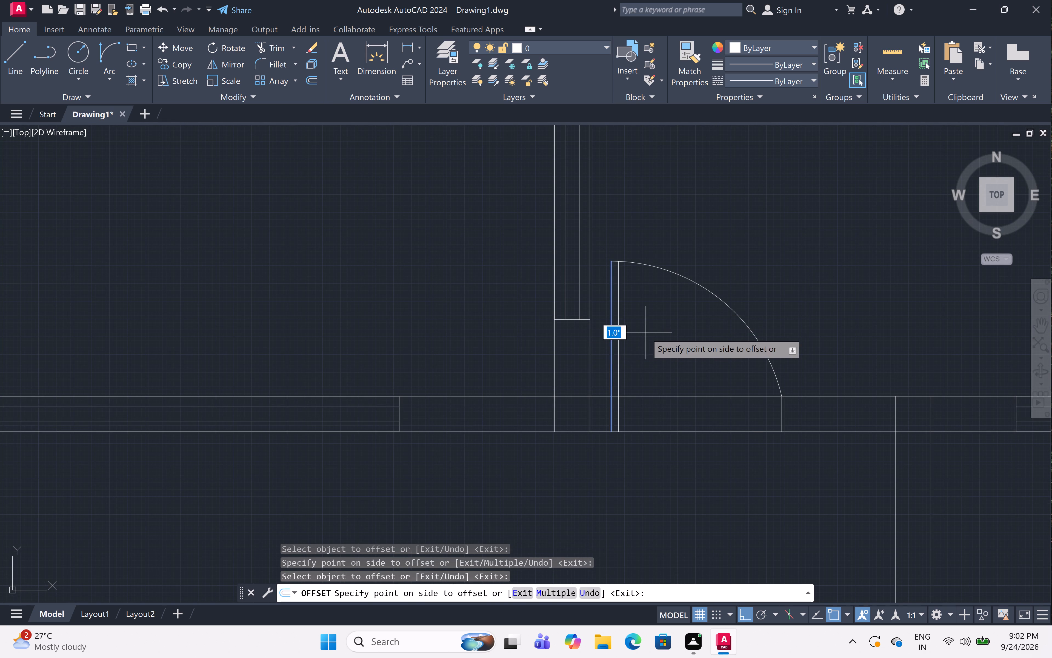
# Offset the leaf lines of the paired doors flanking the central wall above the stairs by 1", each toward its own swing.
pyautogui.scroll(-7, 644, 332)
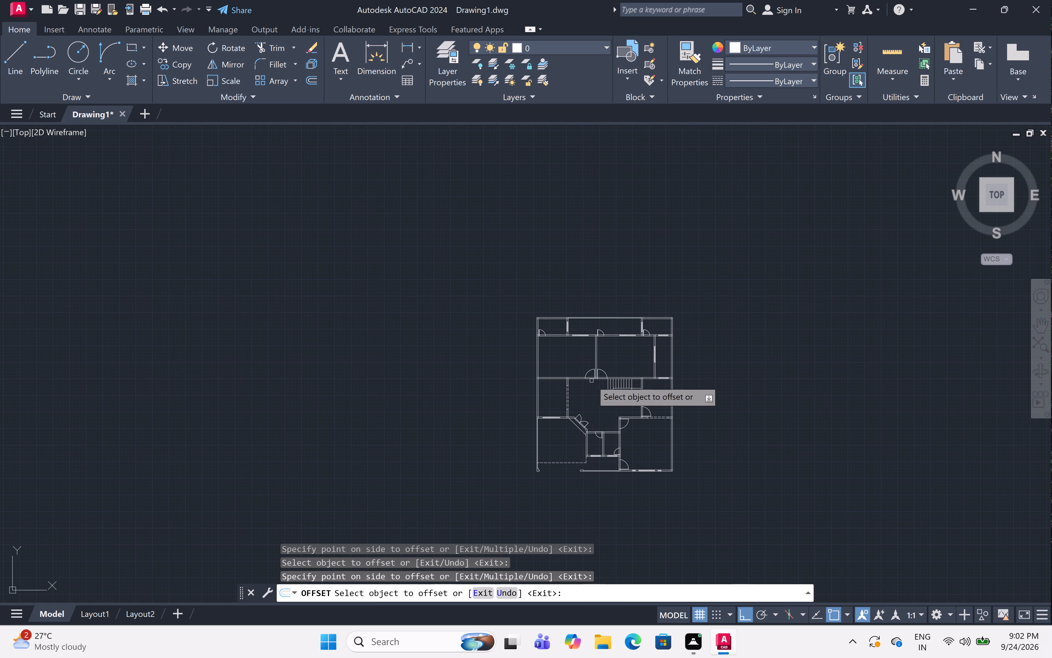
pyautogui.scroll(7, 596, 375)
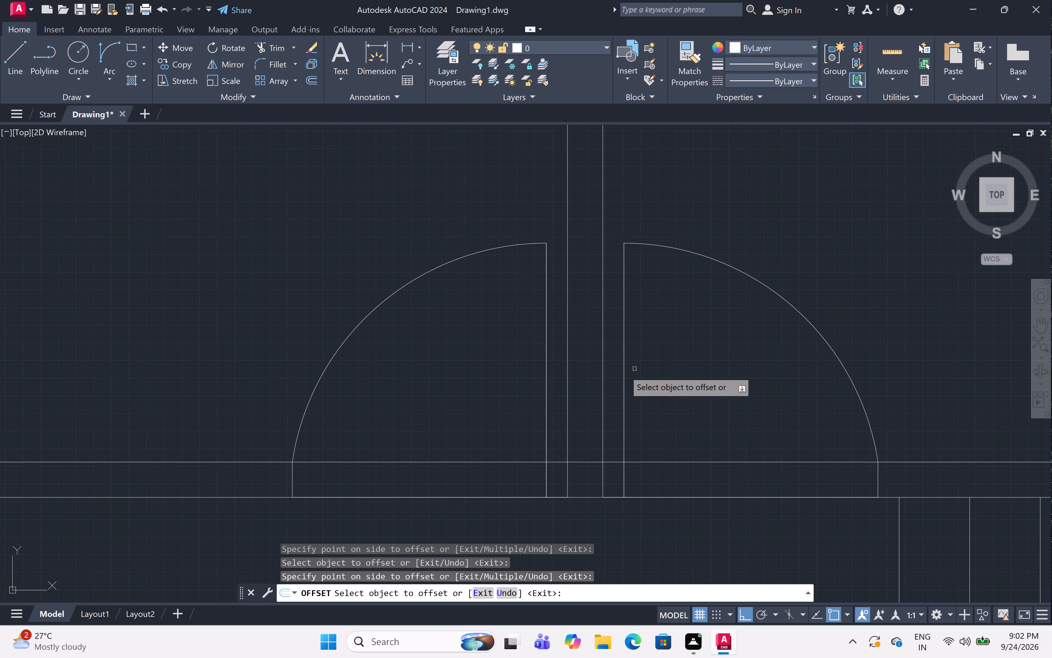
pyautogui.click(624, 371)
pyautogui.click(649, 372)
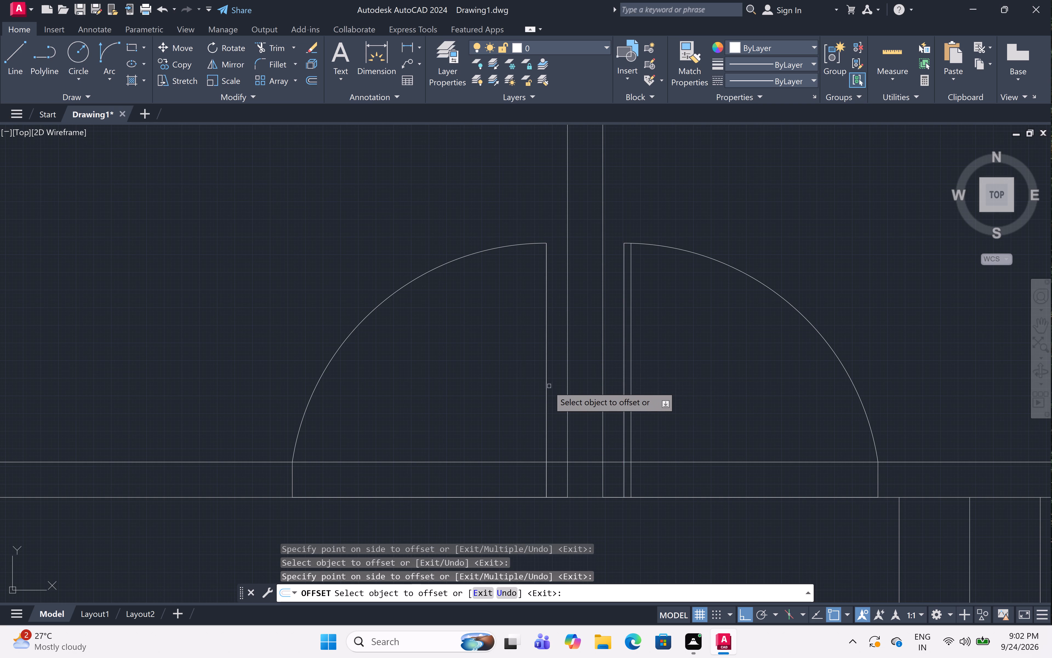
pyautogui.click(545, 386)
pyautogui.click(481, 380)
# Offset by 1" the leaf line of the door south of the stairs northward and the southeast room's upper door leaf southward.
pyautogui.scroll(-6, 503, 361)
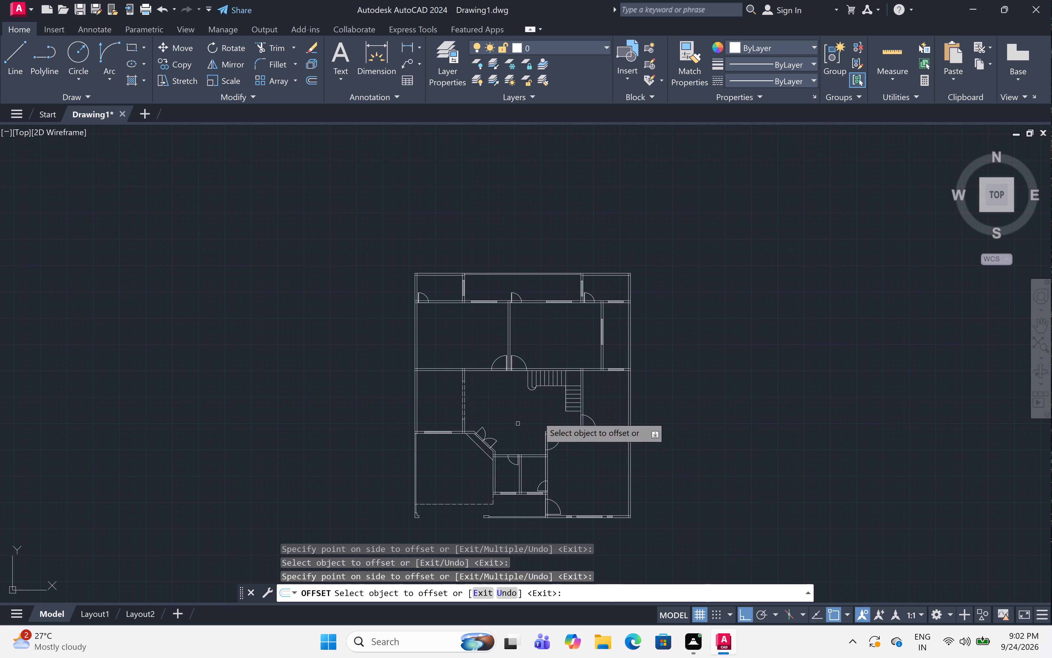
pyautogui.scroll(6, 589, 420)
pyautogui.scroll(-3, 573, 473)
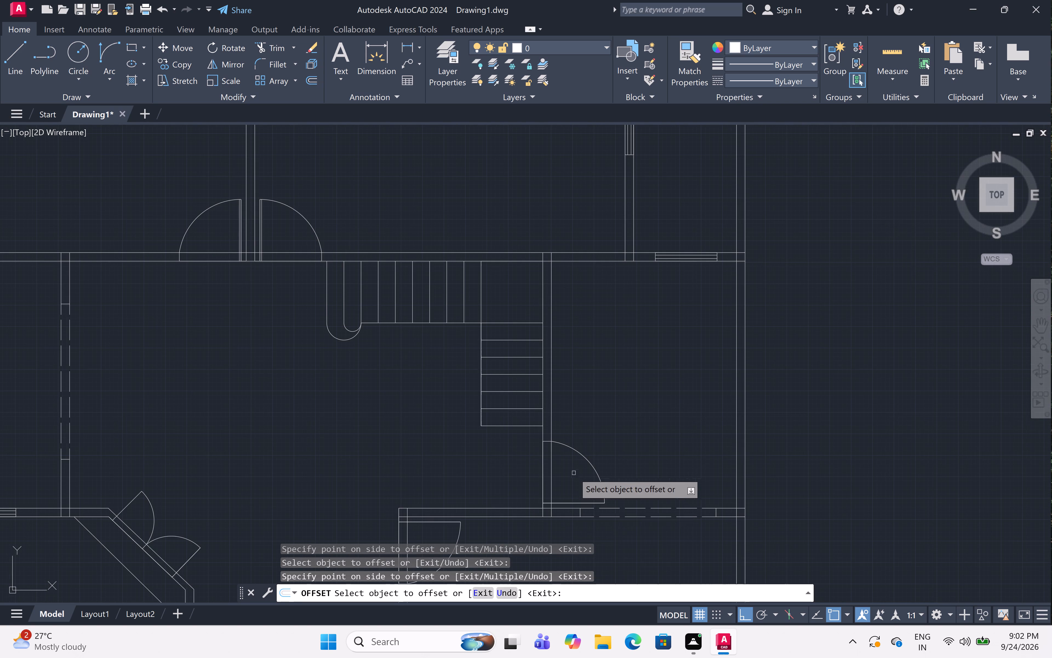
pyautogui.scroll(2, 578, 528)
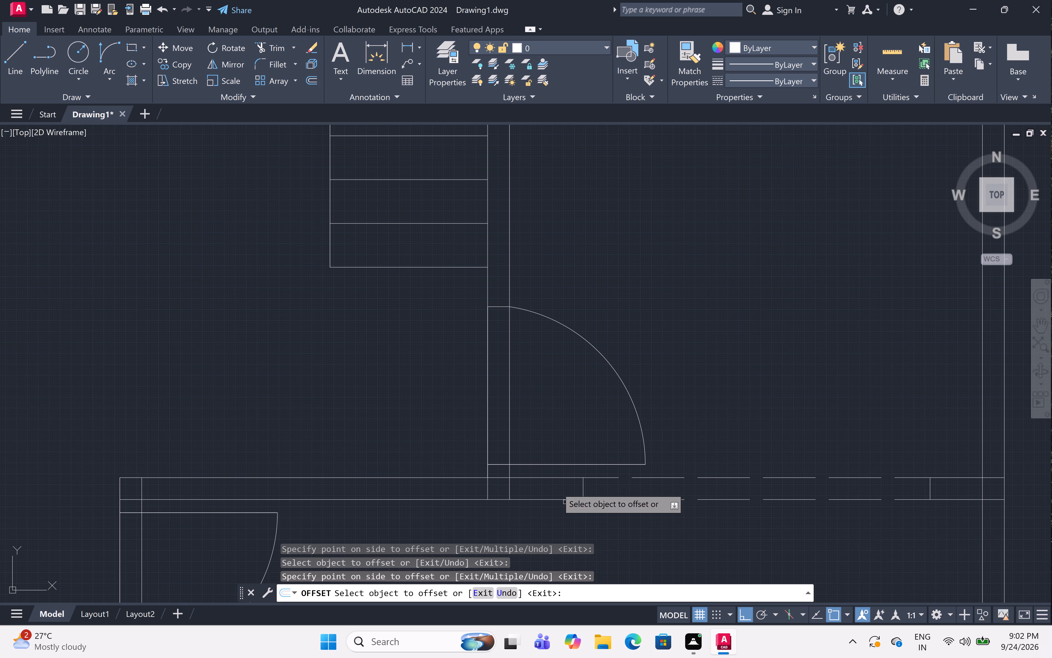
pyautogui.moveTo(553, 465); pyautogui.dragTo(553, 462)
pyautogui.click(553, 405)
pyautogui.scroll(-3, 555, 395)
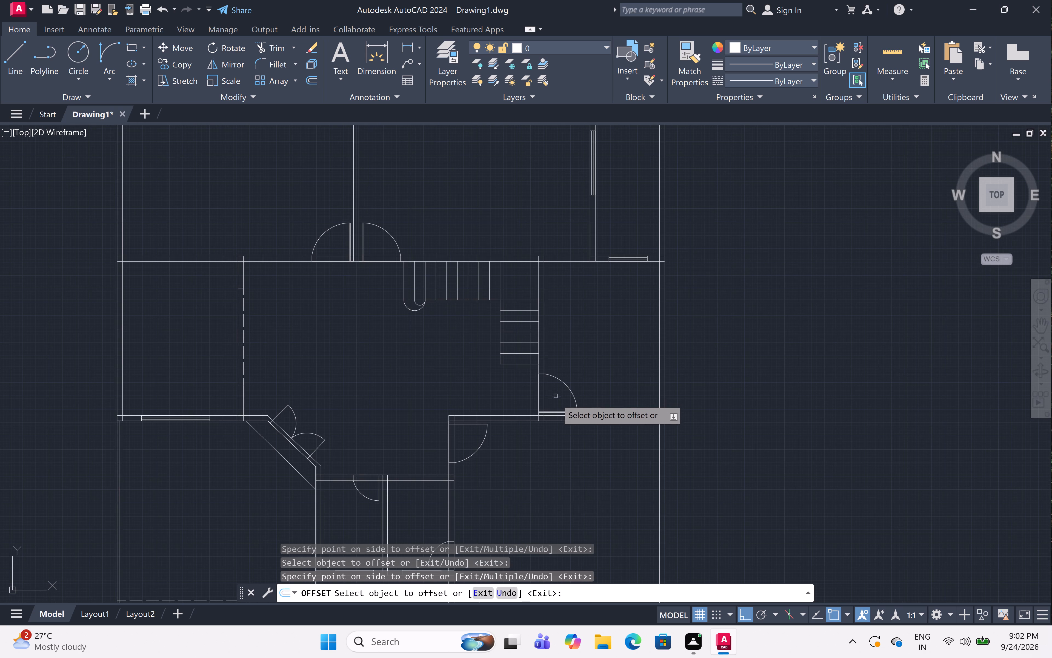
pyautogui.scroll(4, 453, 429)
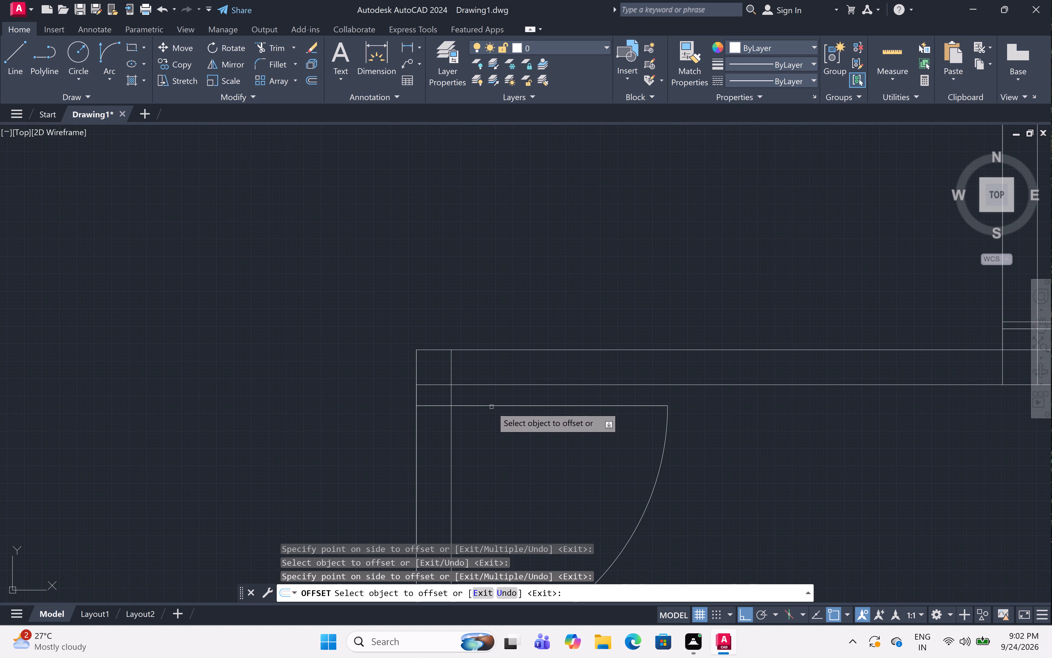
pyautogui.click(491, 407)
pyautogui.click(493, 444)
# Offset both leaf lines of the double door on the diagonal wall 1" inward, toward each other.
pyautogui.scroll(-5, 505, 395)
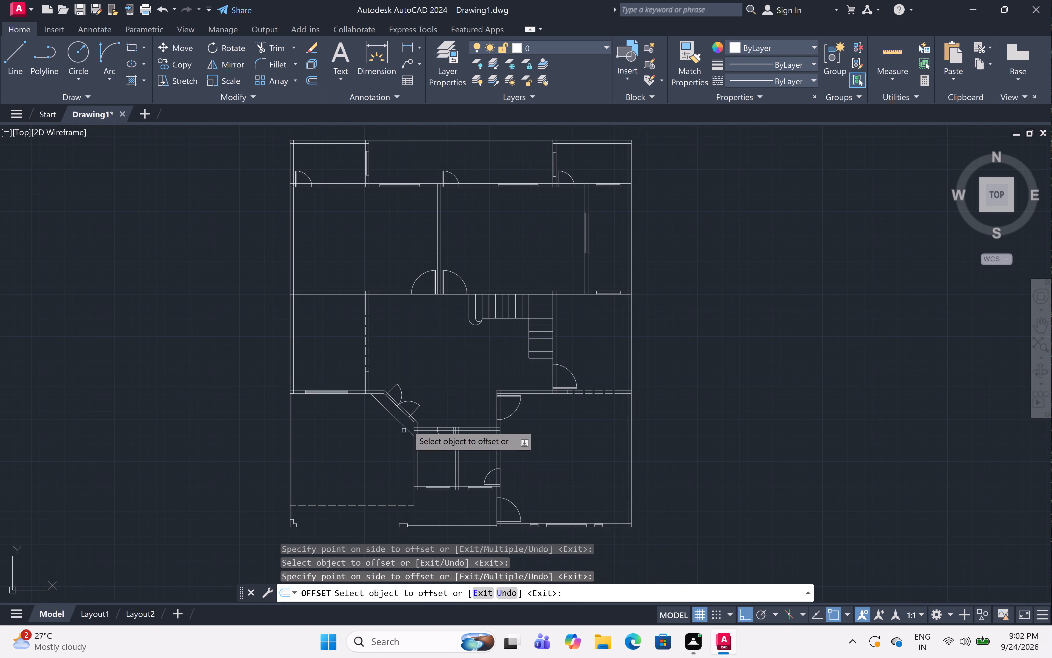
pyautogui.scroll(3, 389, 391)
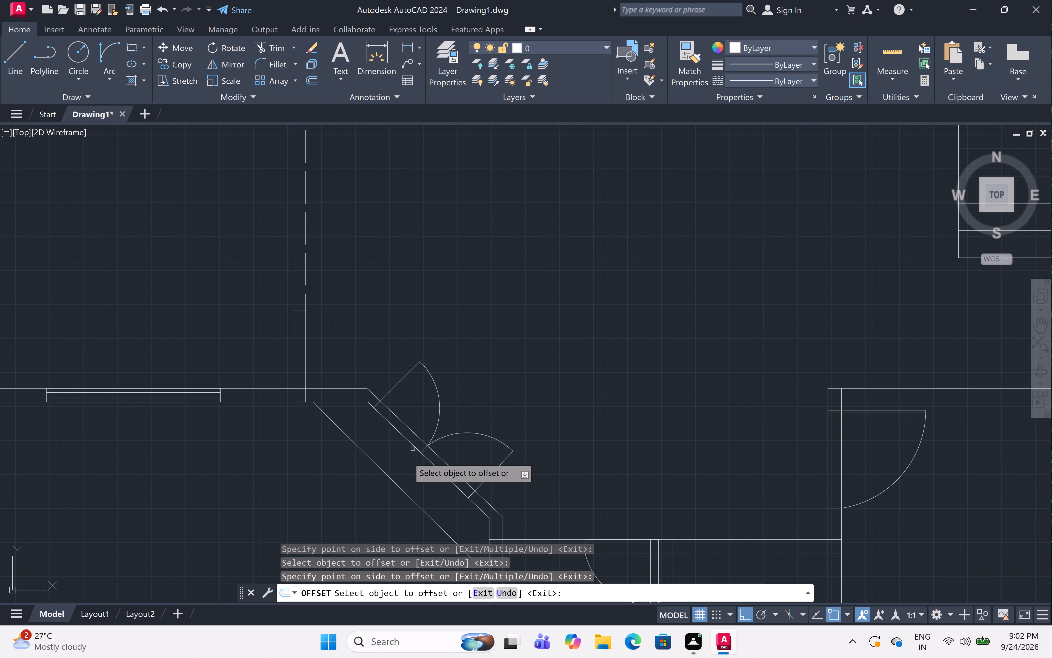
pyautogui.scroll(1, 418, 455)
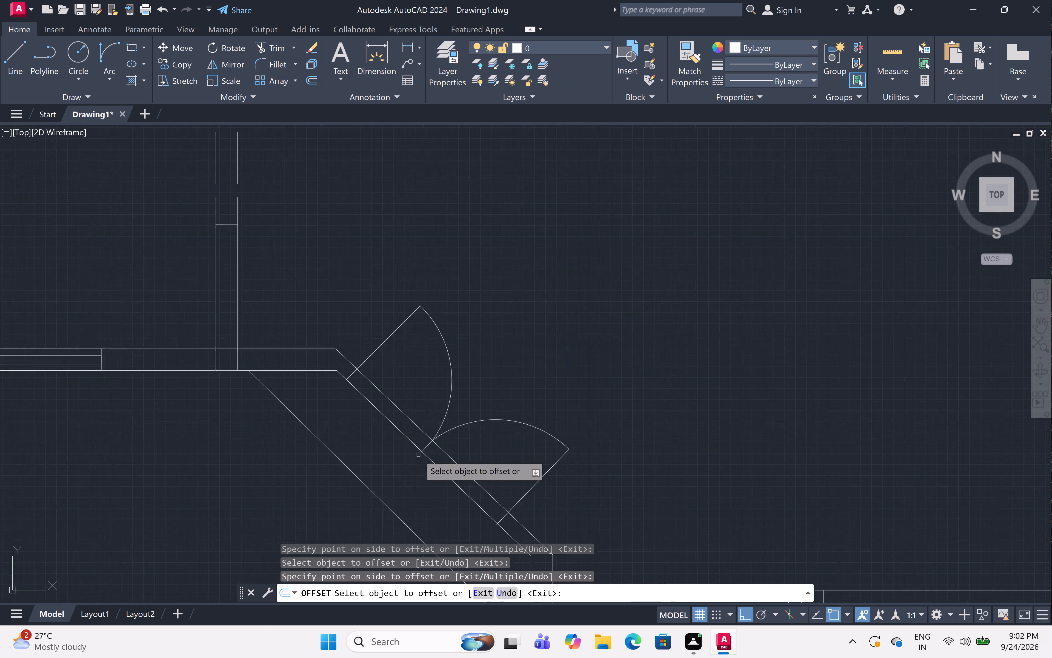
pyautogui.scroll(1, 418, 455)
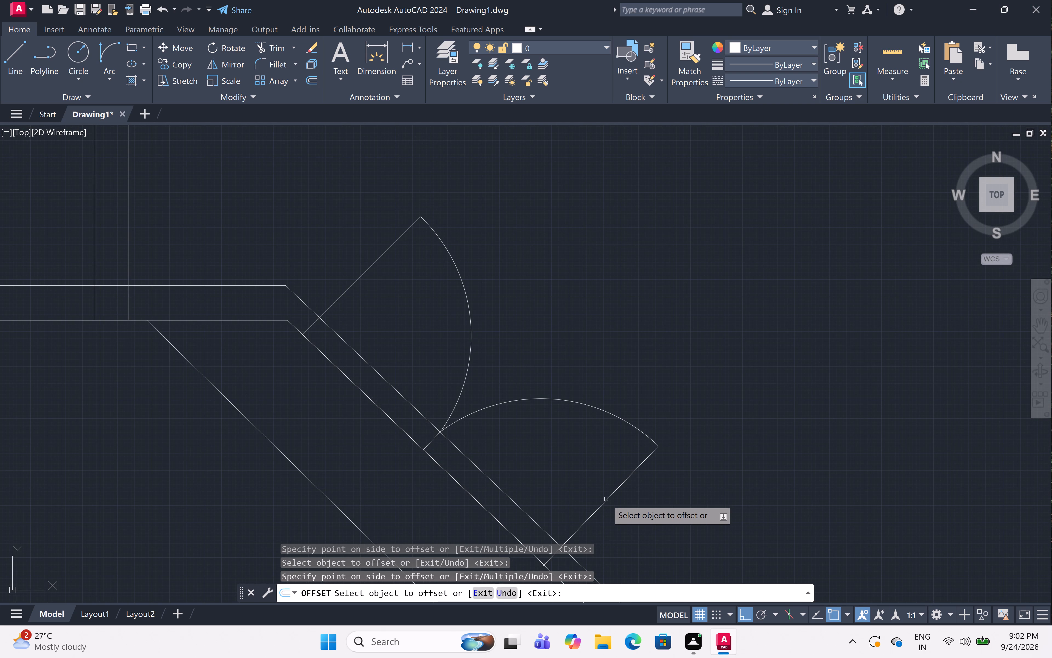
pyautogui.doubleClick(606, 499)
pyautogui.click(567, 467)
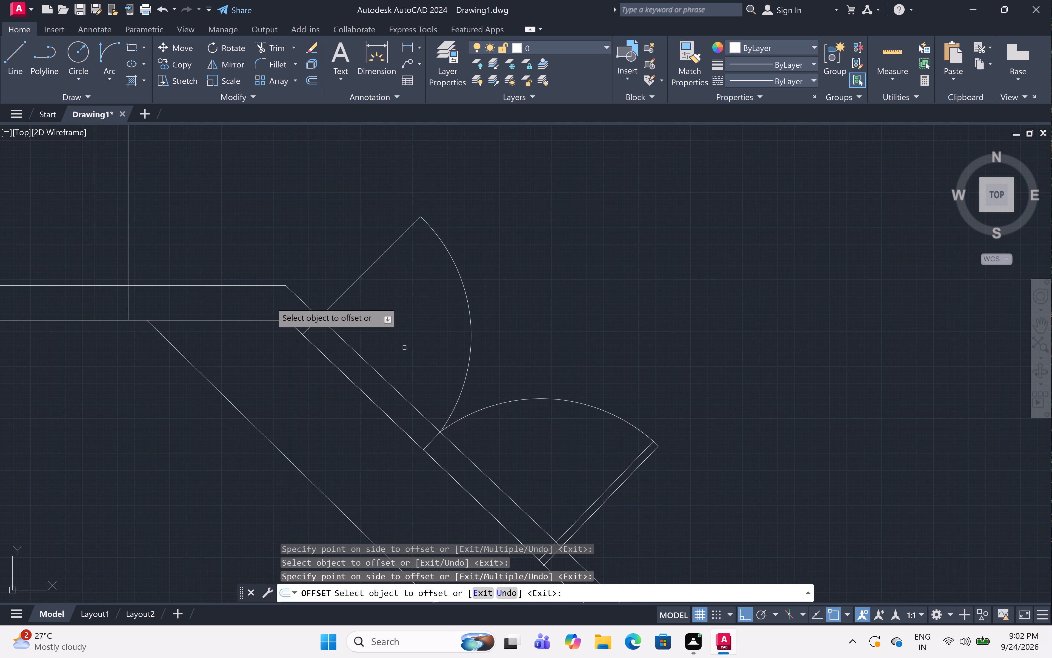
pyautogui.click(349, 290)
pyautogui.click(407, 355)
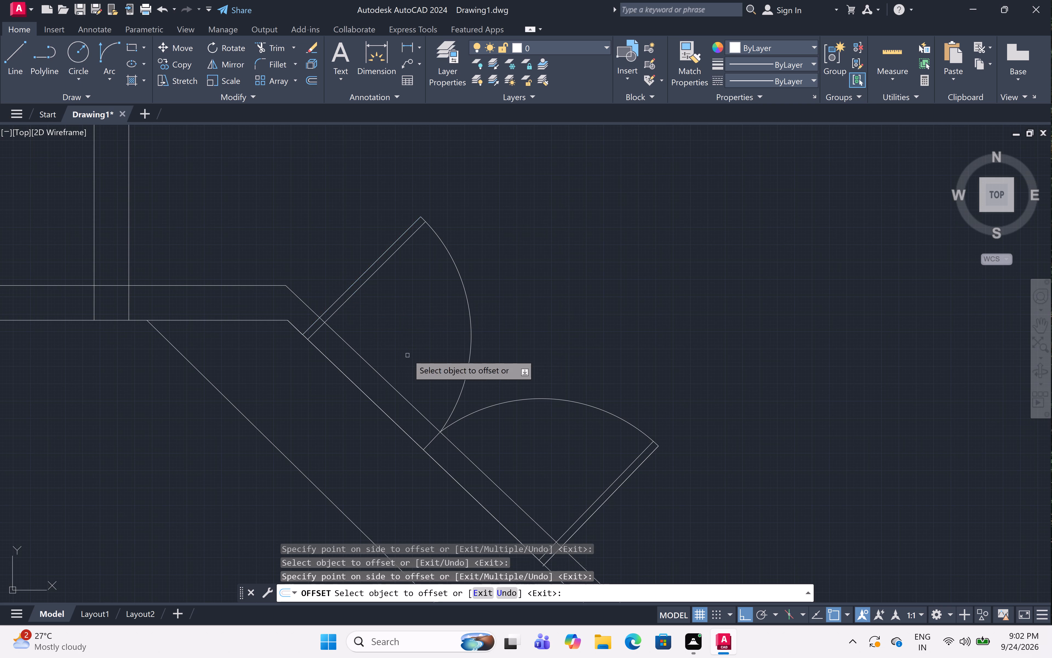
# Offset the two small south rooms' door leaf lines by 1", the western one westward and the eastern one northward.
pyautogui.scroll(-5, 408, 269)
pyautogui.scroll(5, 458, 312)
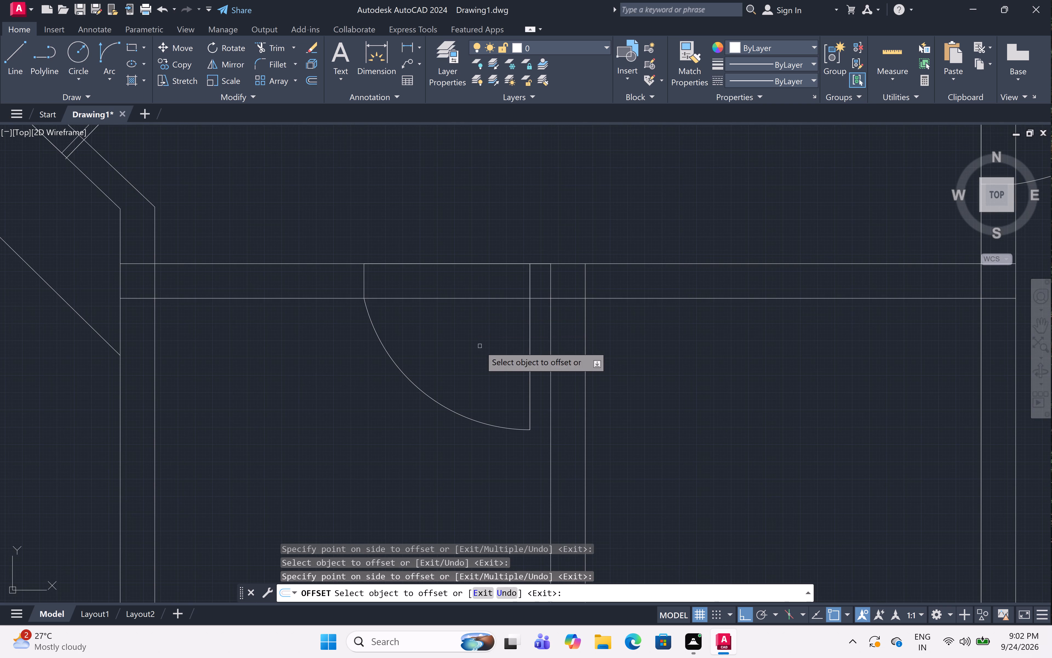
pyautogui.click(526, 362)
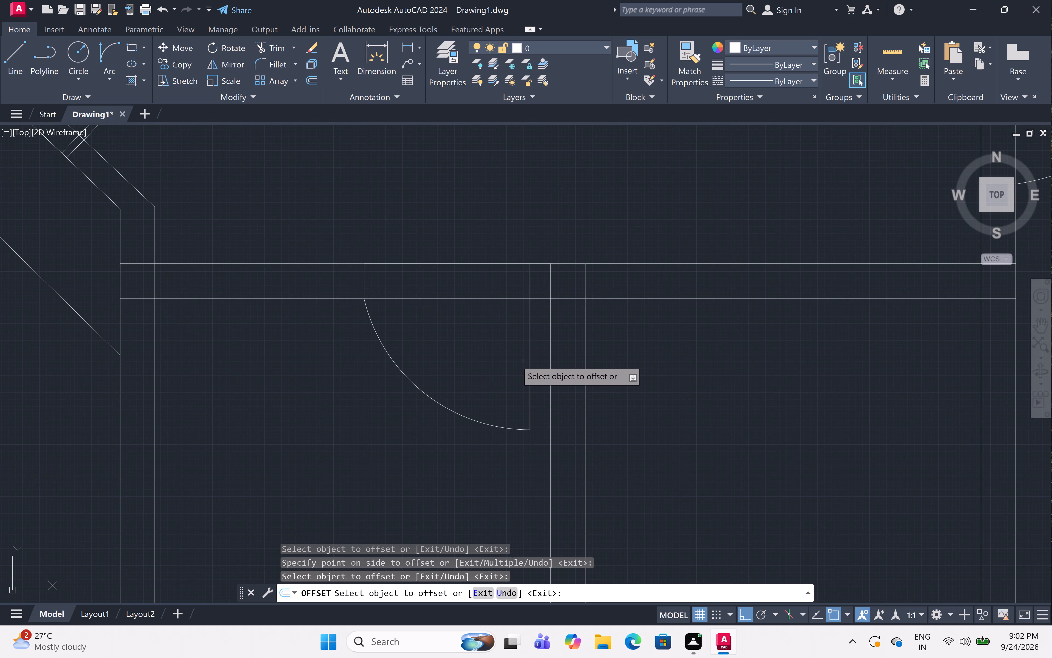
pyautogui.click(529, 370)
pyautogui.click(464, 363)
pyautogui.scroll(-5, 516, 328)
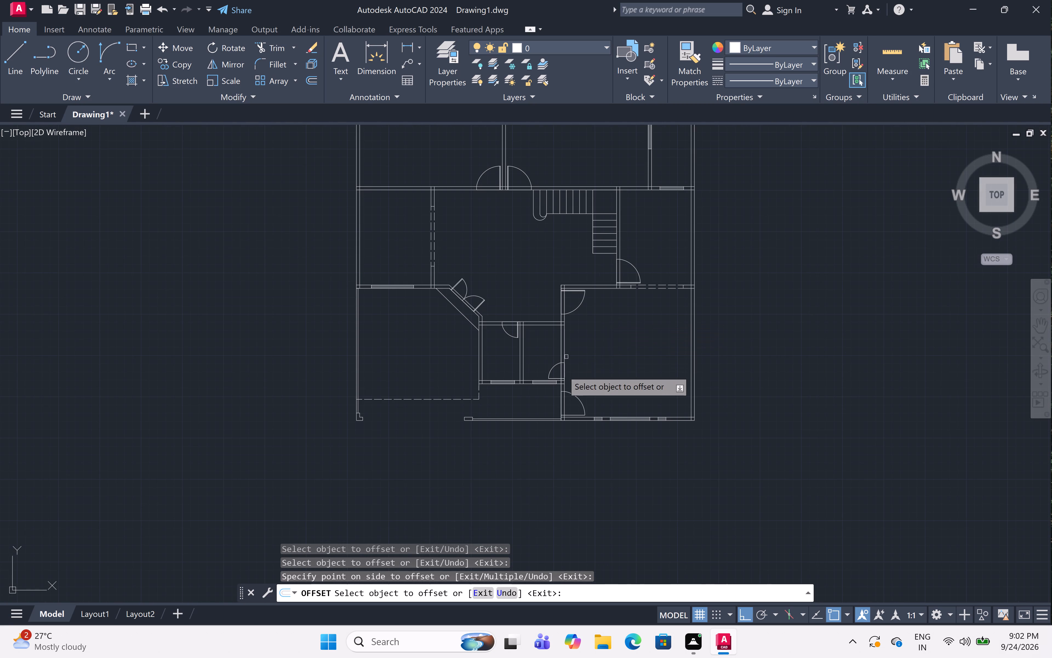
pyautogui.scroll(4, 559, 375)
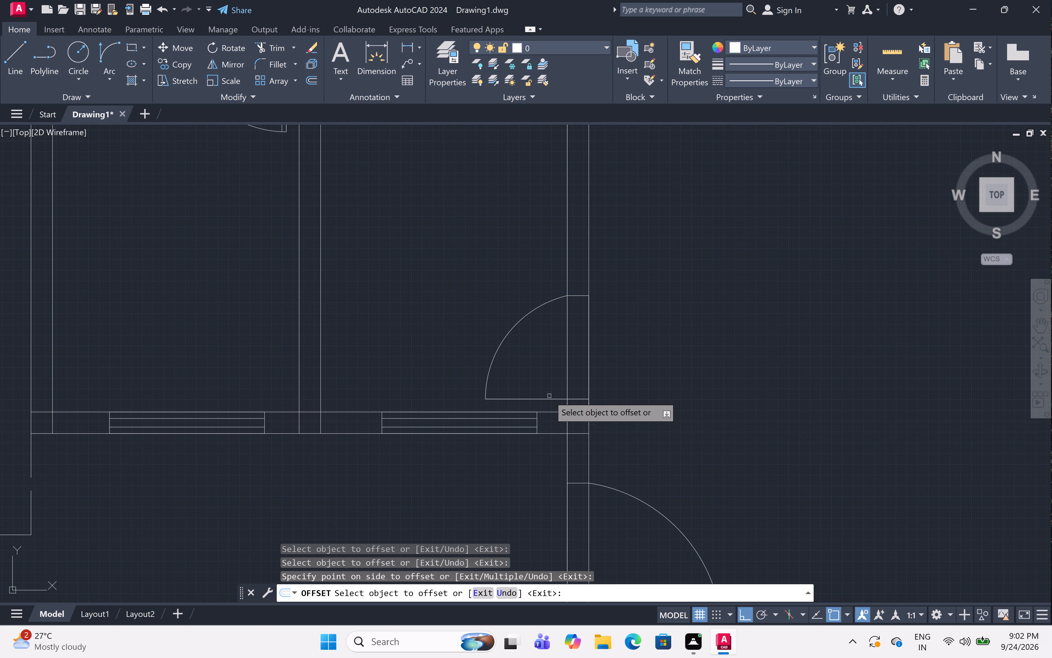
pyautogui.click(550, 399)
pyautogui.click(550, 339)
# Offset the leaf line of the southeast room's lower door 1" to the north.
pyautogui.scroll(-5, 554, 335)
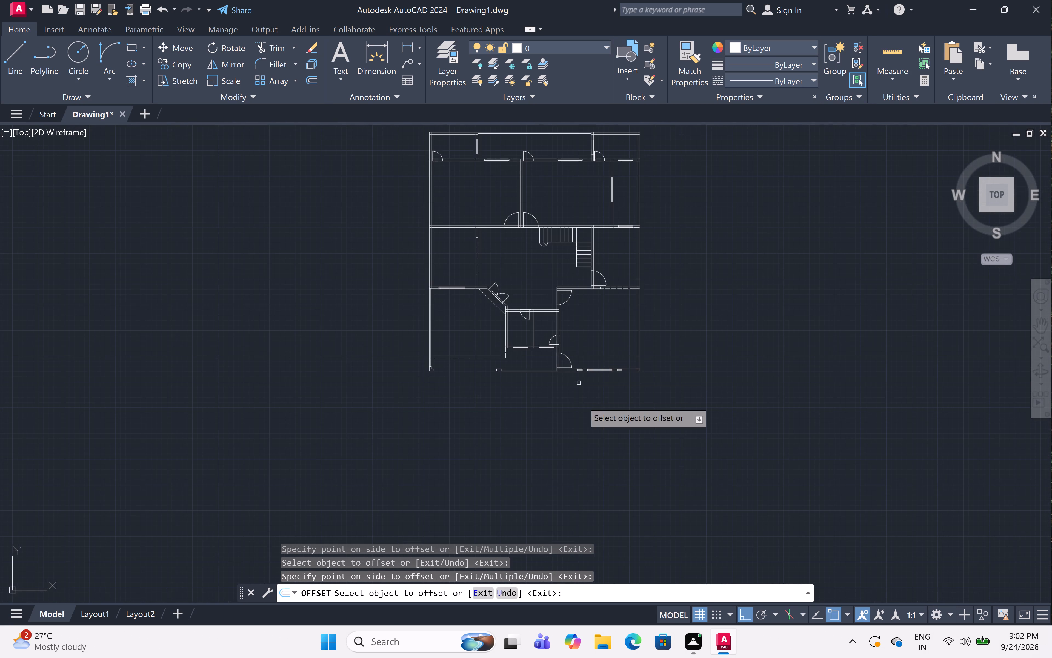
pyautogui.scroll(5, 570, 355)
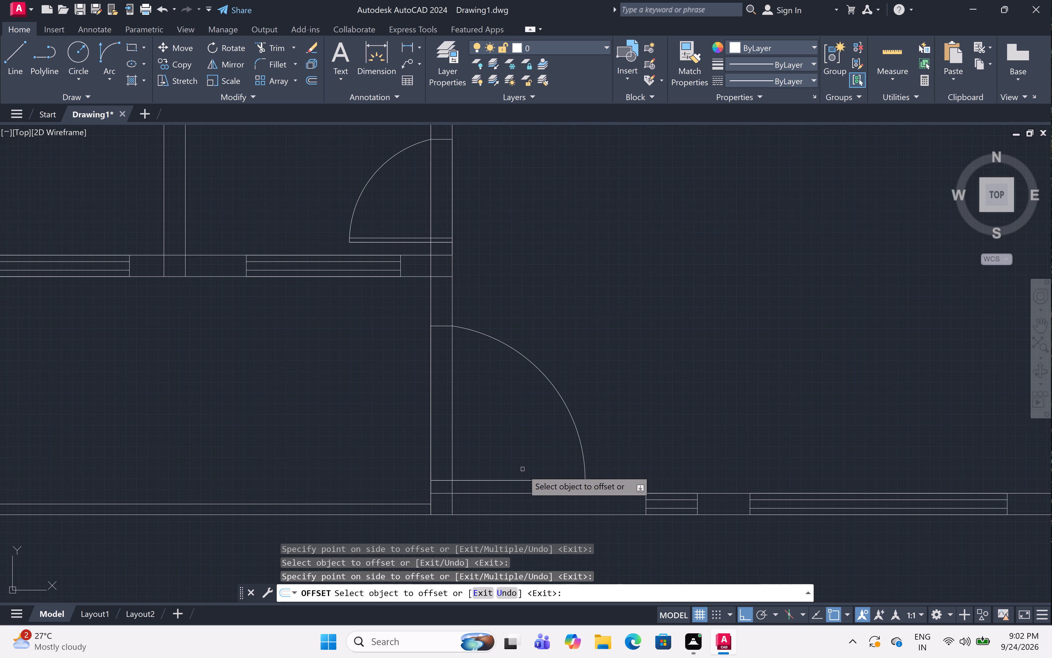
pyautogui.moveTo(524, 480); pyautogui.dragTo(525, 475)
pyautogui.click(533, 426)
pyautogui.scroll(-4, 549, 388)
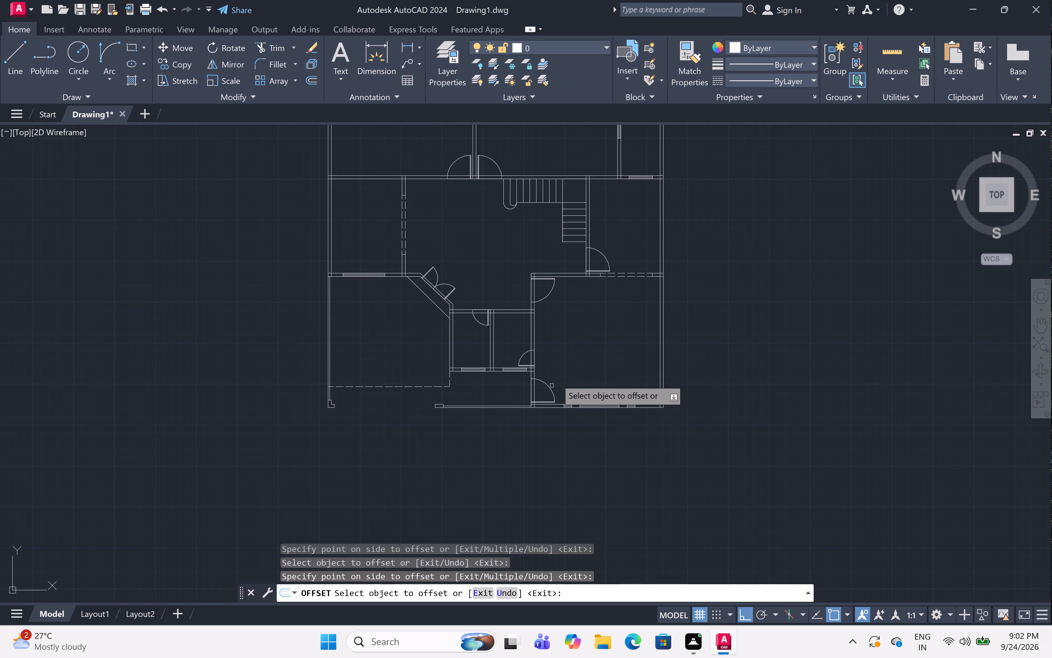
pyautogui.moveTo(585, 346); pyautogui.dragTo(588, 413, button='middle')
pyautogui.scroll(2, 566, 314)
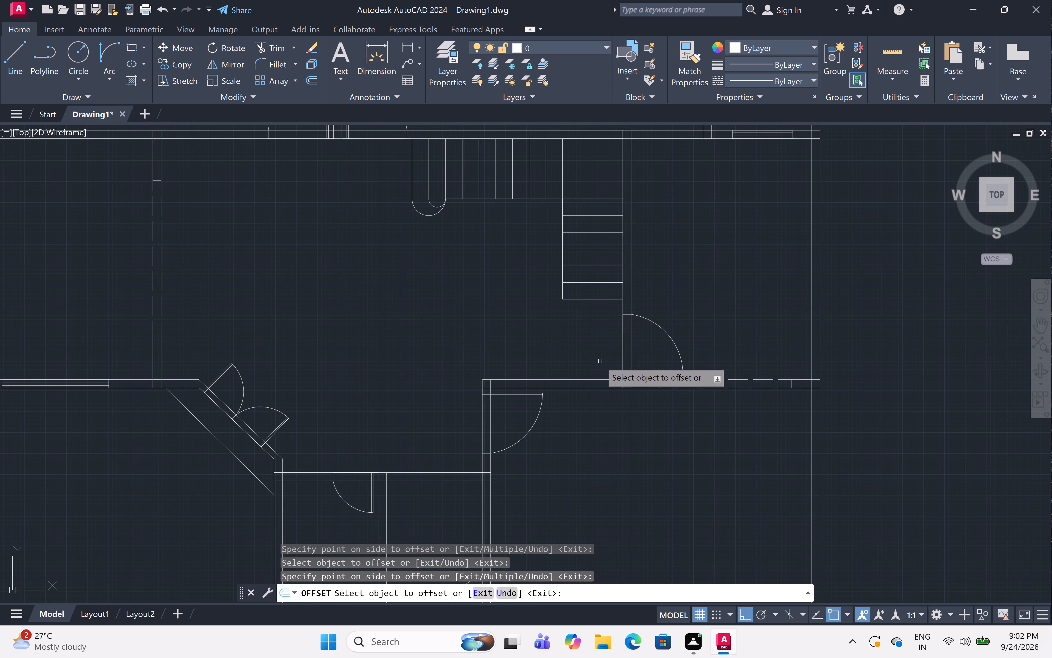
# Trim the north wall line across the northwest room's door opening and its short remainder between the door leaf lines.
pyautogui.scroll(-1, 600, 361)
pyautogui.moveTo(524, 325); pyautogui.dragTo(536, 397, button='middle')
pyautogui.scroll(-2, 536, 365)
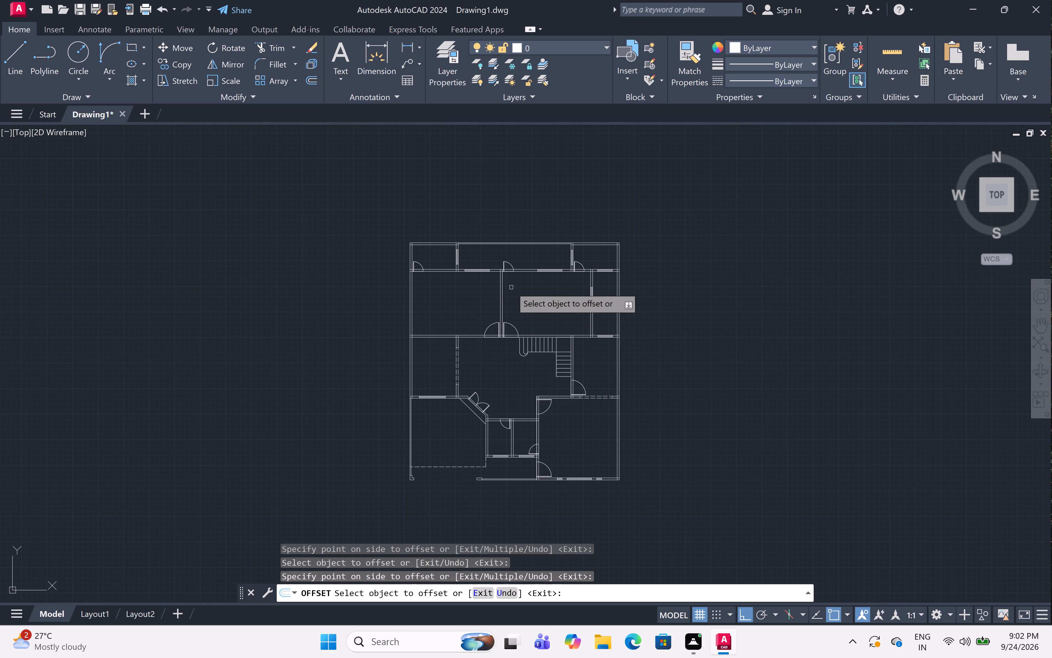
pyautogui.press('Escape')
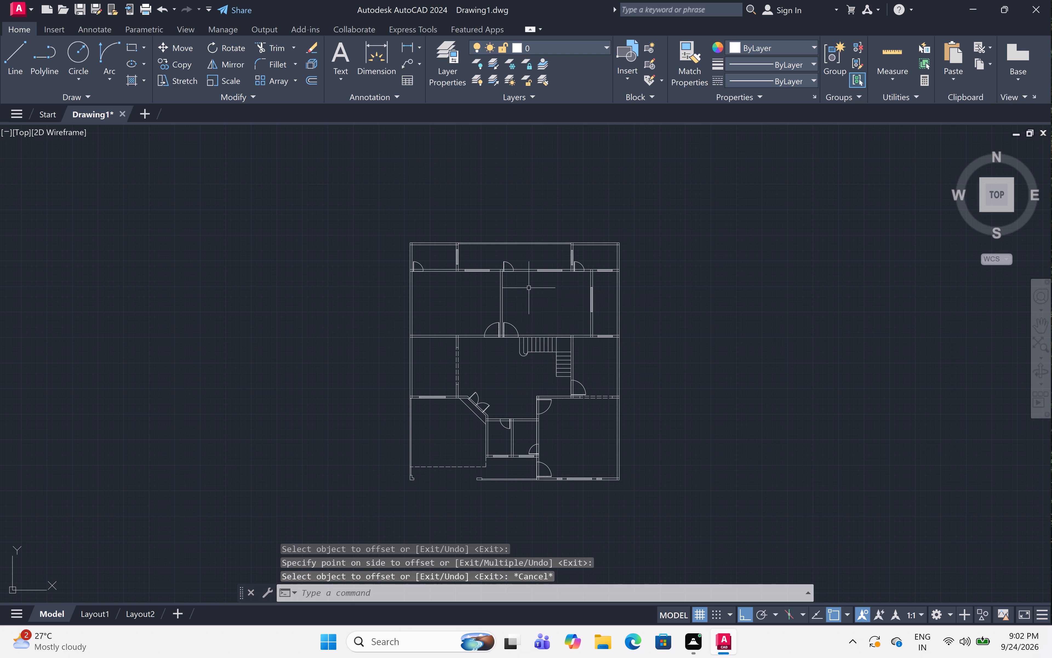
pyautogui.write('tr')
pyautogui.press('space')
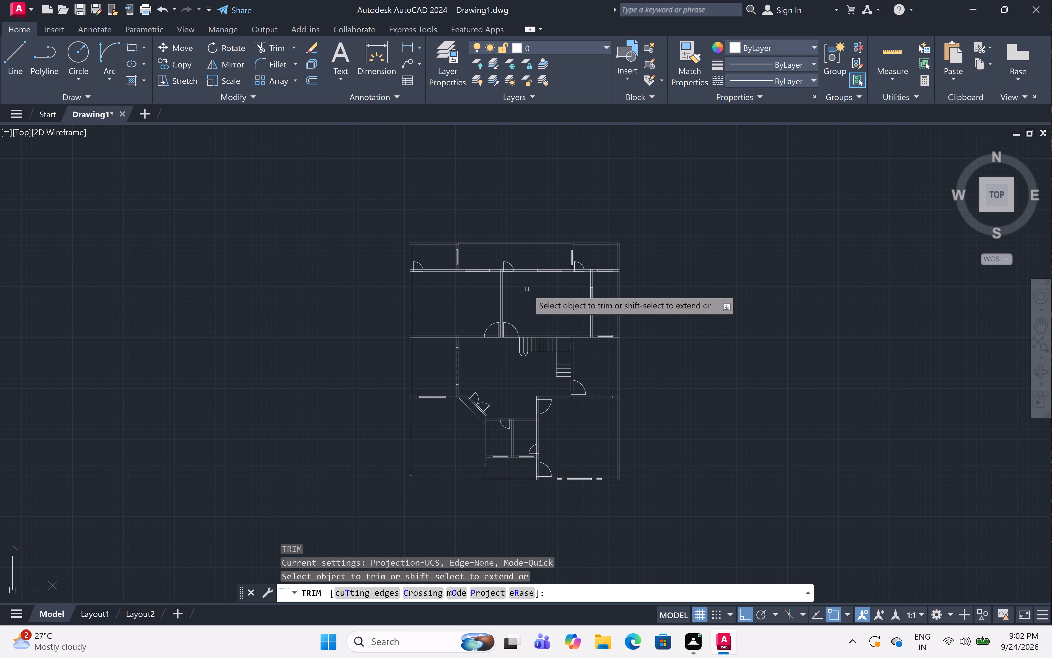
pyautogui.scroll(5, 423, 260)
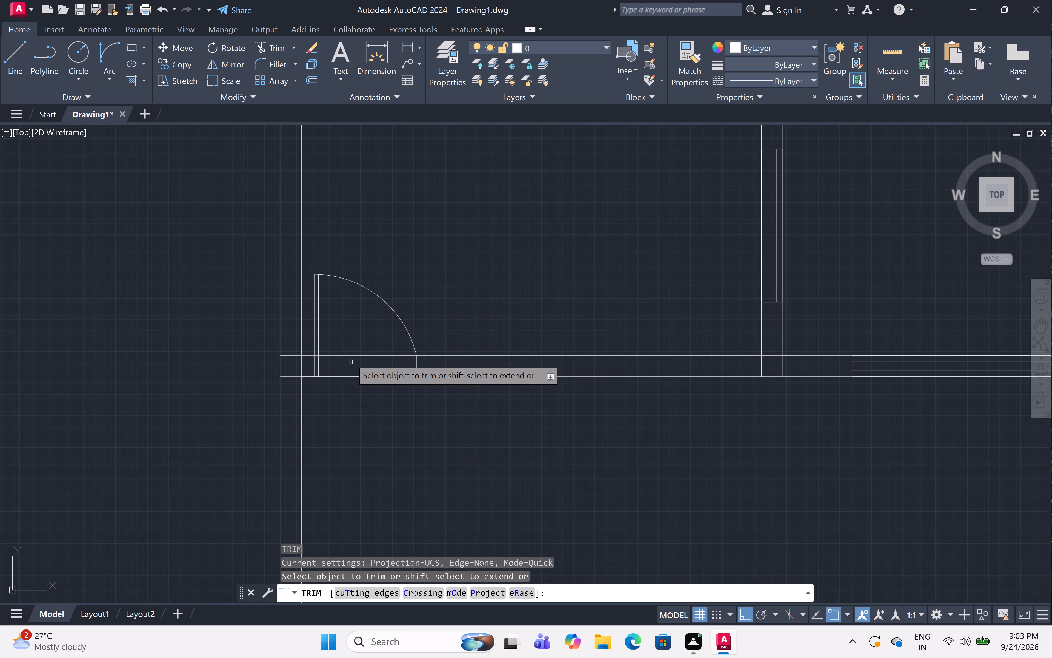
pyautogui.click(352, 355)
pyautogui.scroll(4, 319, 358)
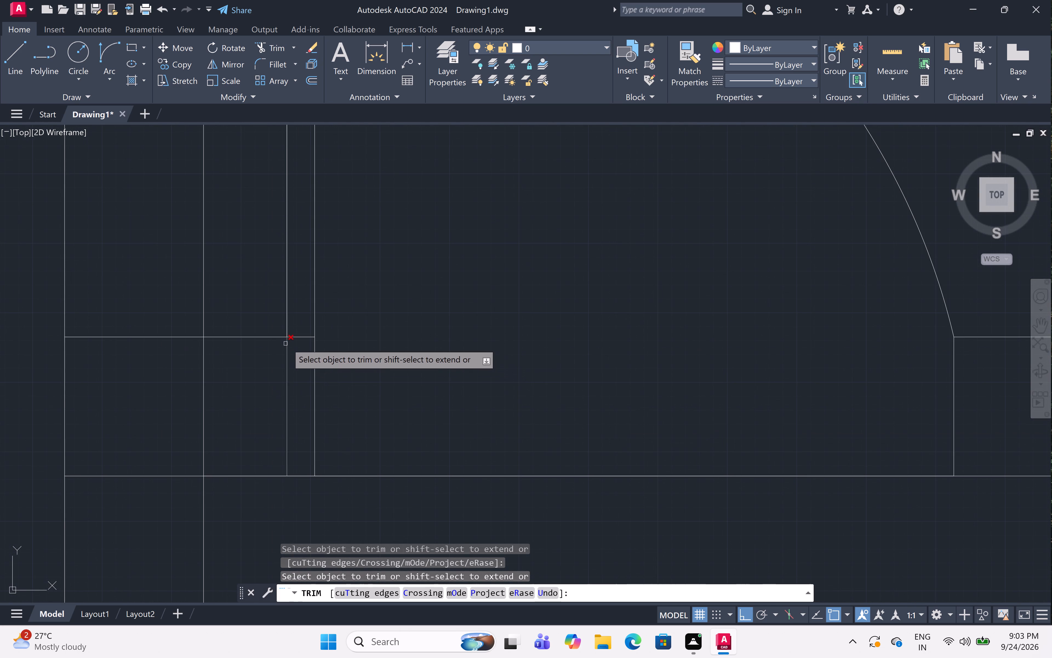
pyautogui.click(303, 335)
pyautogui.scroll(-7, 460, 324)
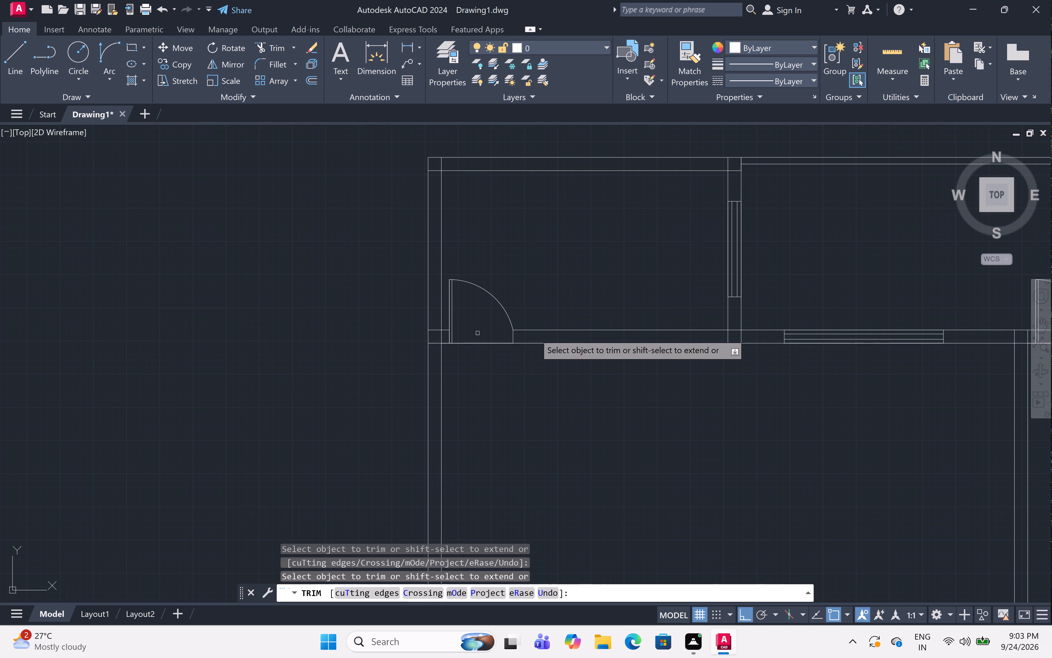
# Trim the upper wall line across the middle north door's opening, including the short piece between its leaf lines.
pyautogui.scroll(-5, 710, 330)
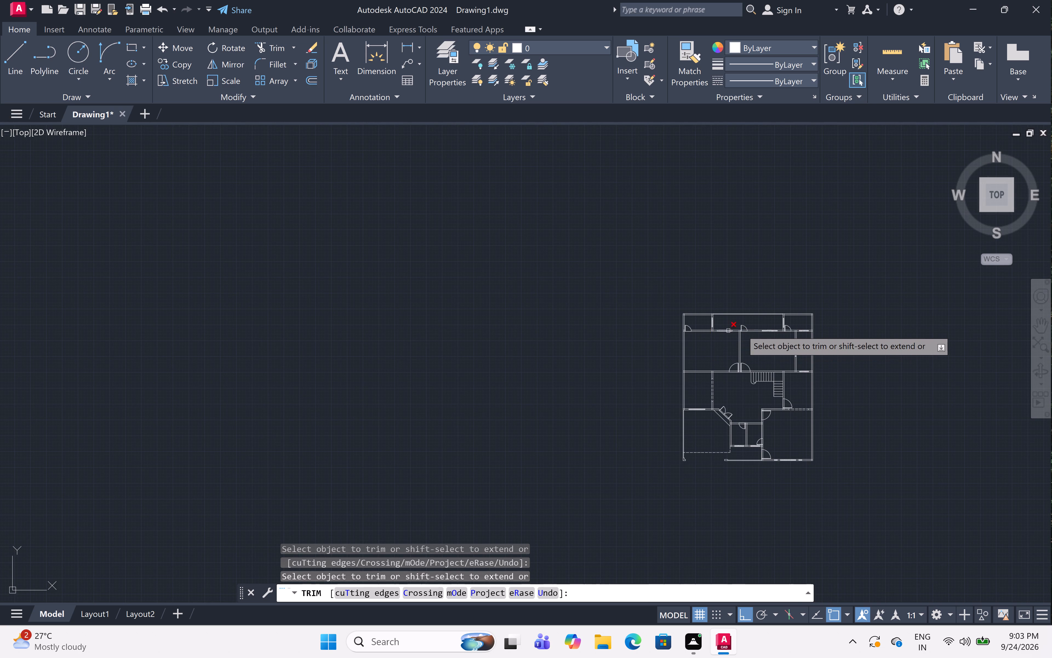
pyautogui.scroll(6, 740, 334)
pyautogui.scroll(5, 747, 311)
pyautogui.scroll(-2, 754, 146)
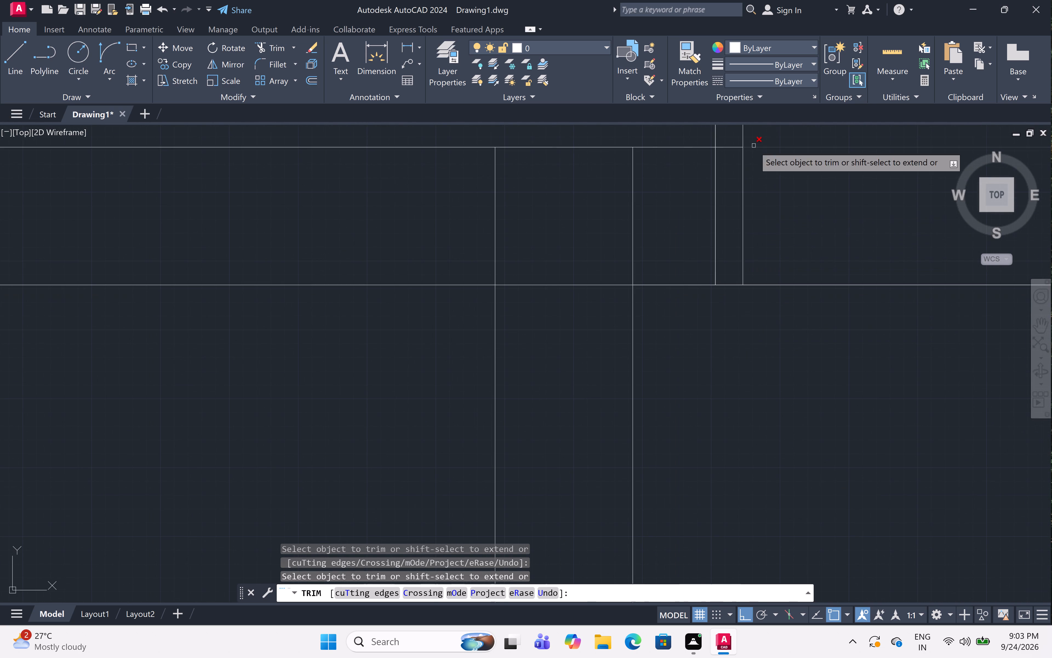
pyautogui.moveTo(828, 247); pyautogui.dragTo(703, 426, button='middle')
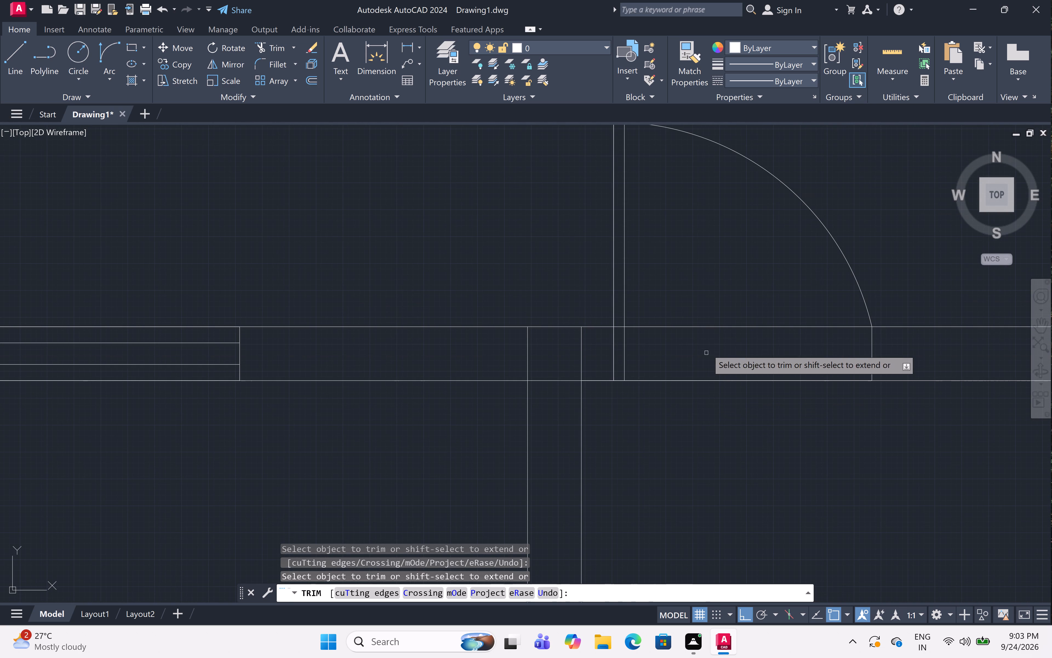
pyautogui.click(707, 325)
pyautogui.click(705, 334)
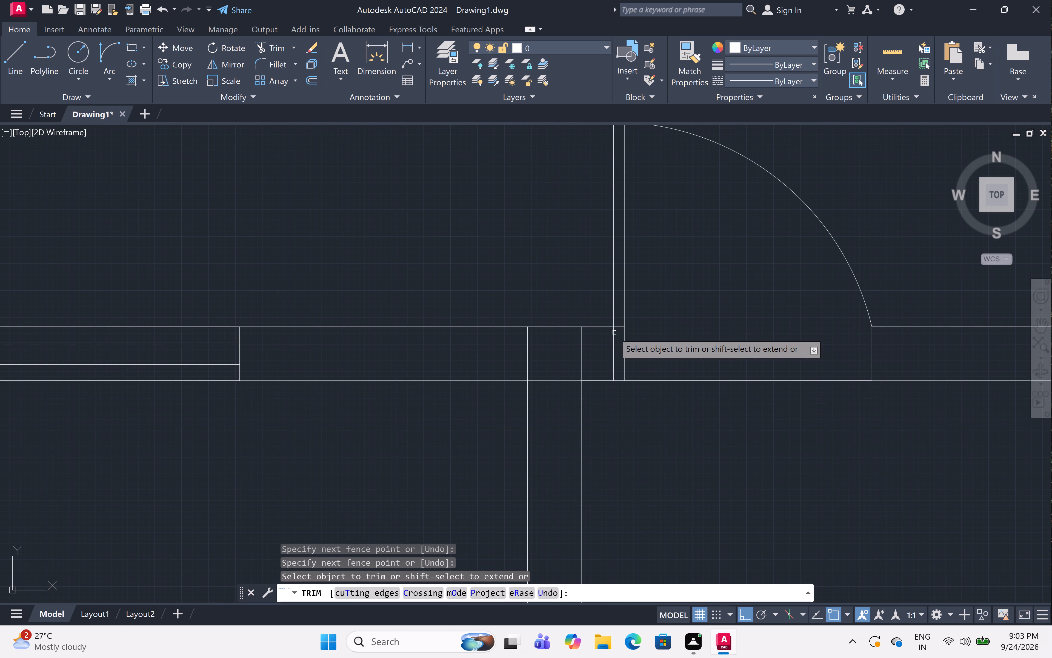
pyautogui.click(620, 327)
pyautogui.scroll(-4, 658, 306)
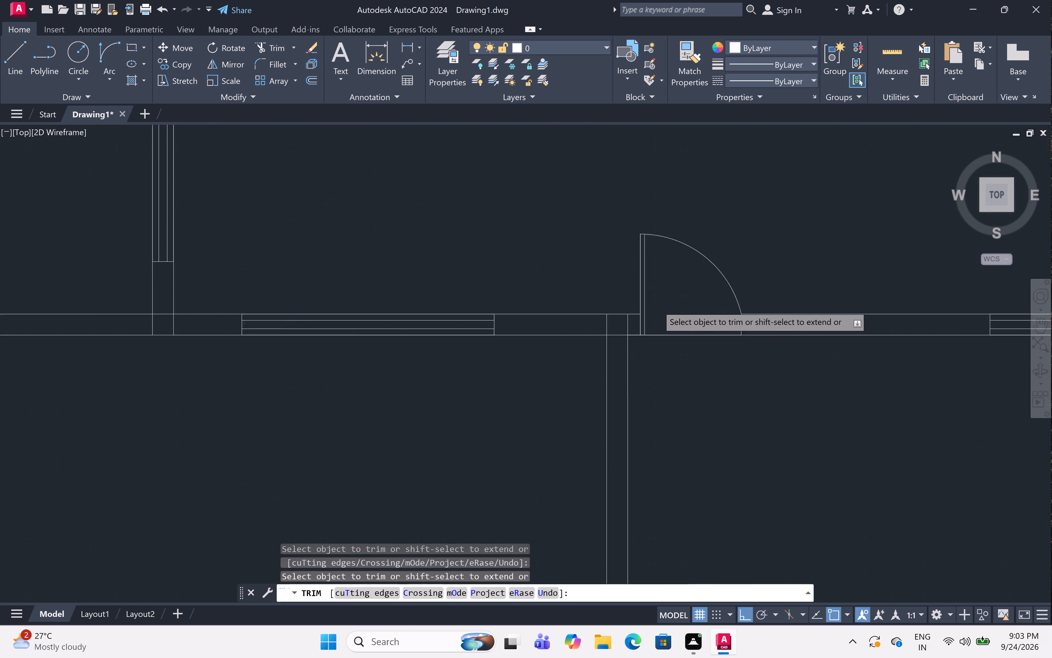
# Trim the upper wall line across the northeast door's opening, including the short piece between its leaf lines.
pyautogui.scroll(-2, 658, 306)
pyautogui.scroll(6, 764, 308)
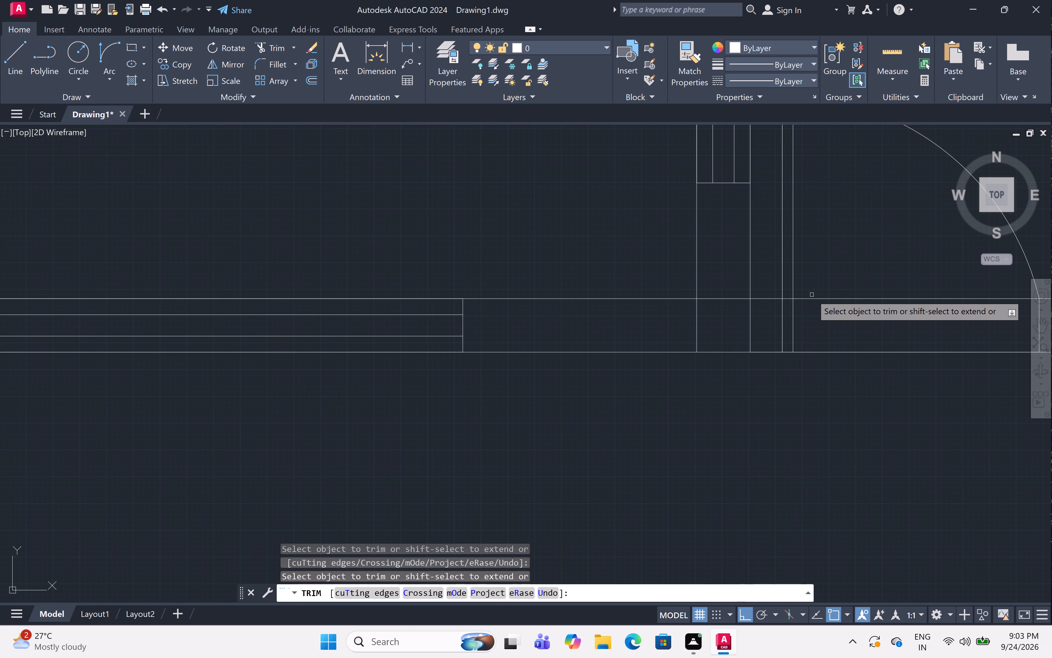
pyautogui.scroll(-1, 816, 296)
pyautogui.click(838, 299)
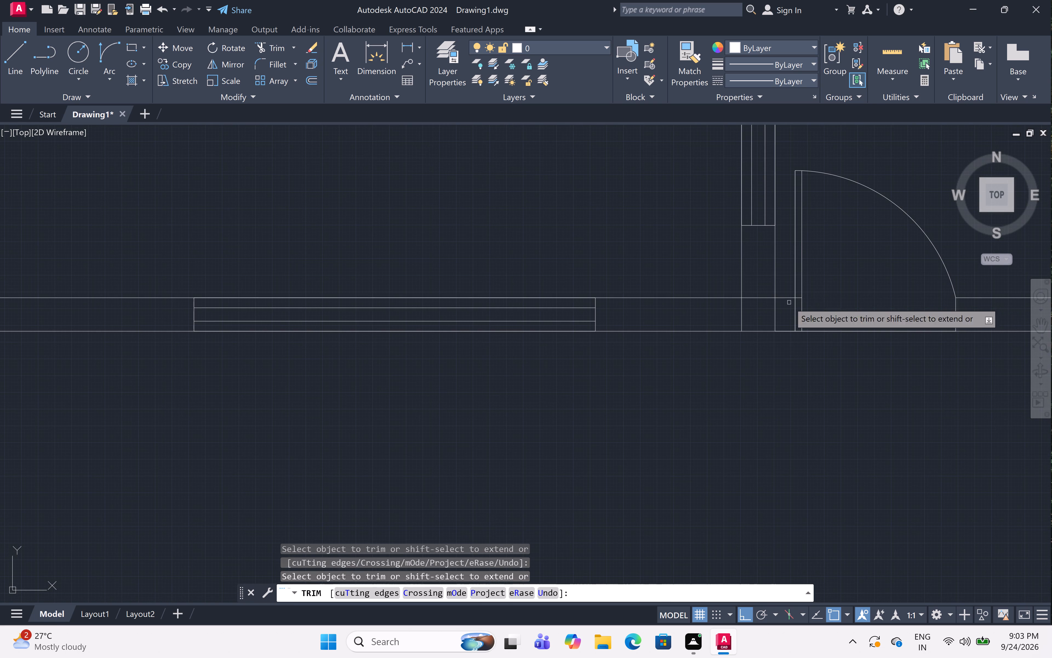
pyautogui.scroll(4, 804, 290)
pyautogui.click(772, 343)
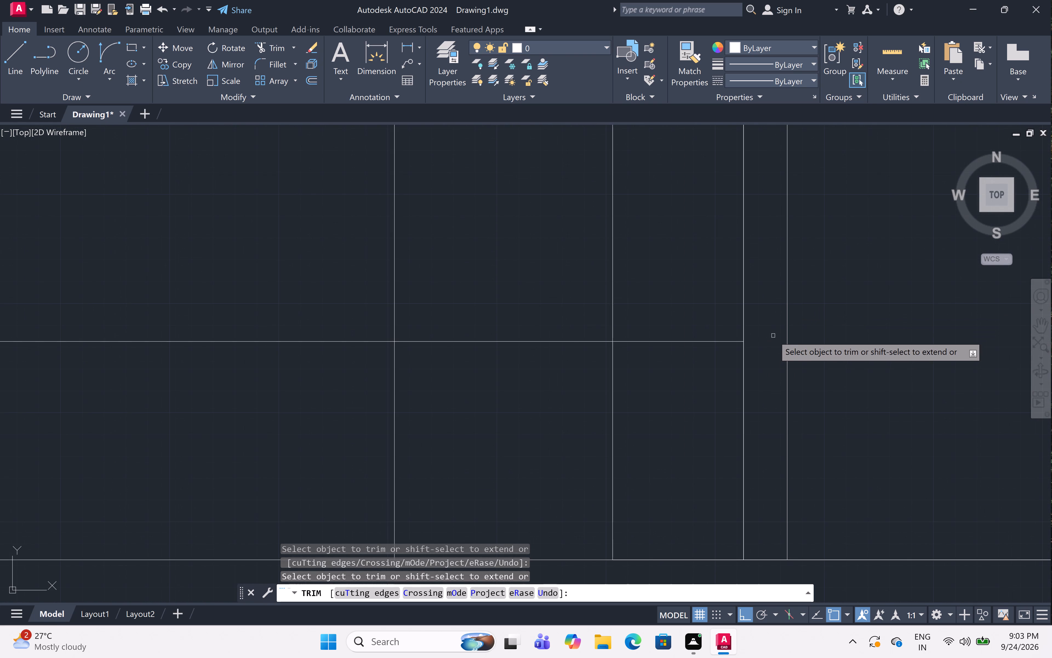
# Trim the short upper wall line piece between the leaf lines of the eastern door in the pair above the hall.
pyautogui.scroll(-12, 773, 336)
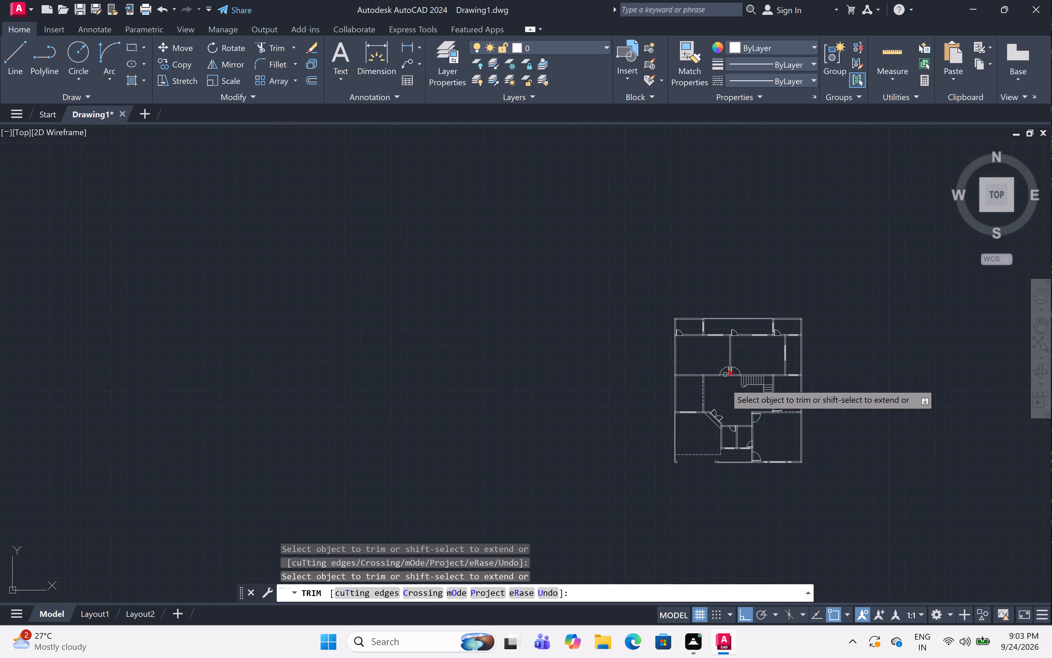
pyautogui.scroll(6, 725, 384)
pyautogui.moveTo(853, 228); pyautogui.dragTo(843, 302, button='middle')
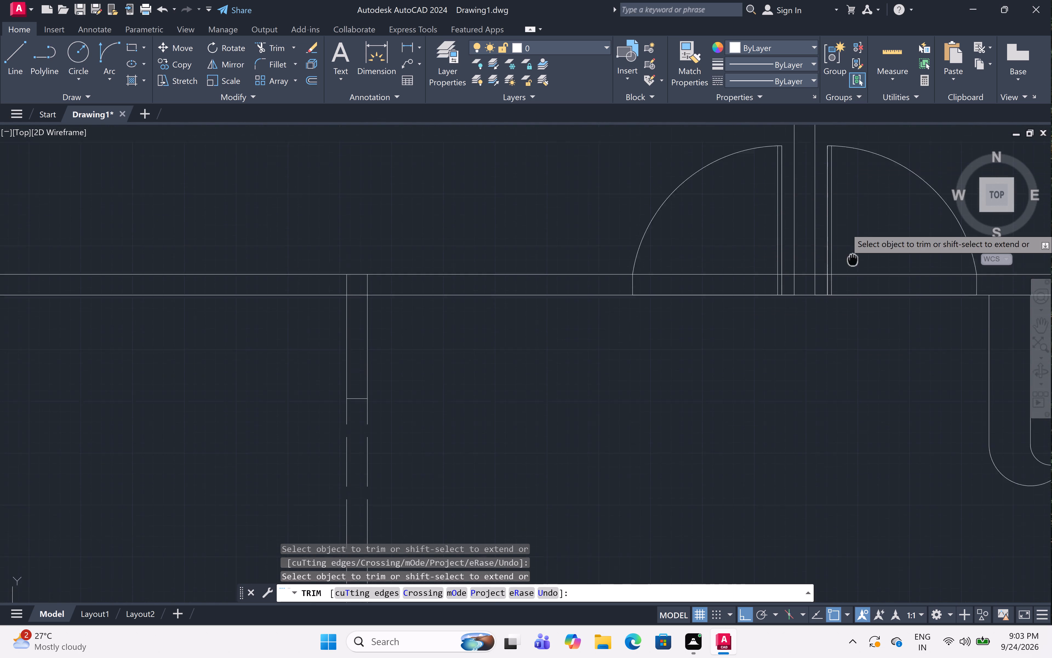
pyautogui.moveTo(843, 302); pyautogui.dragTo(839, 314, button='middle')
pyautogui.scroll(3, 814, 330)
pyautogui.click(819, 330)
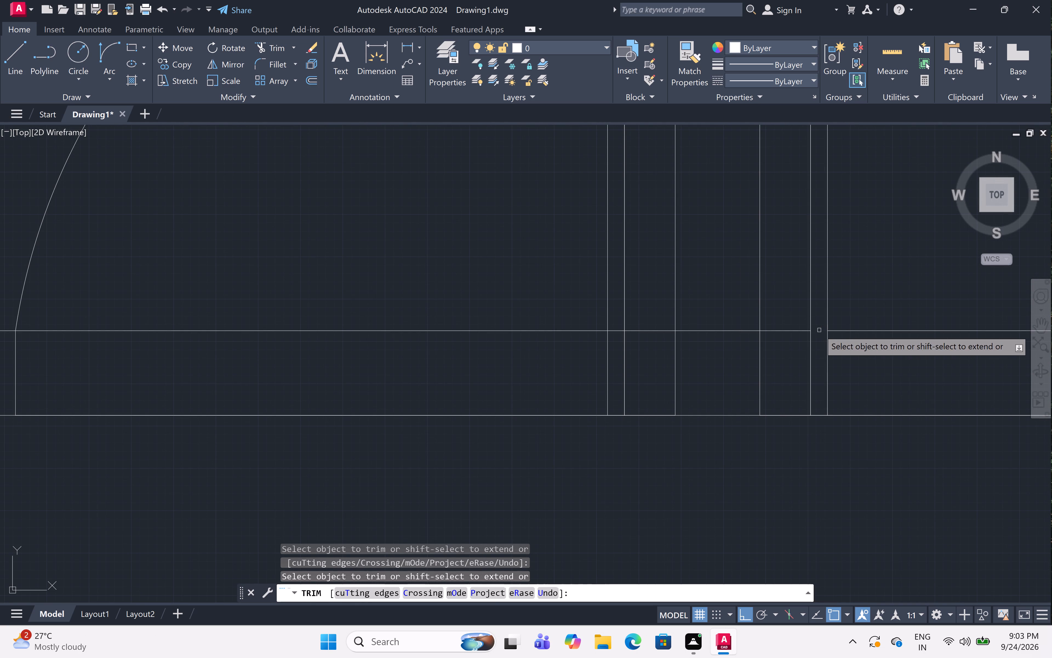
# Trim the lower wall line across the openings of the three north doors.
pyautogui.scroll(-2, 851, 313)
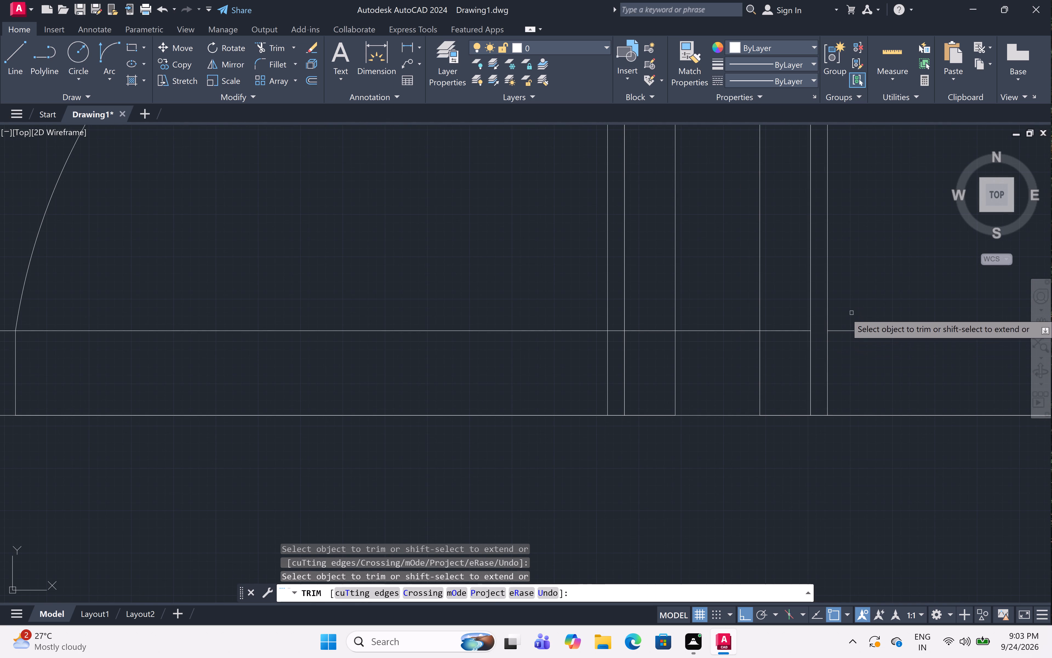
pyautogui.scroll(-2, 851, 313)
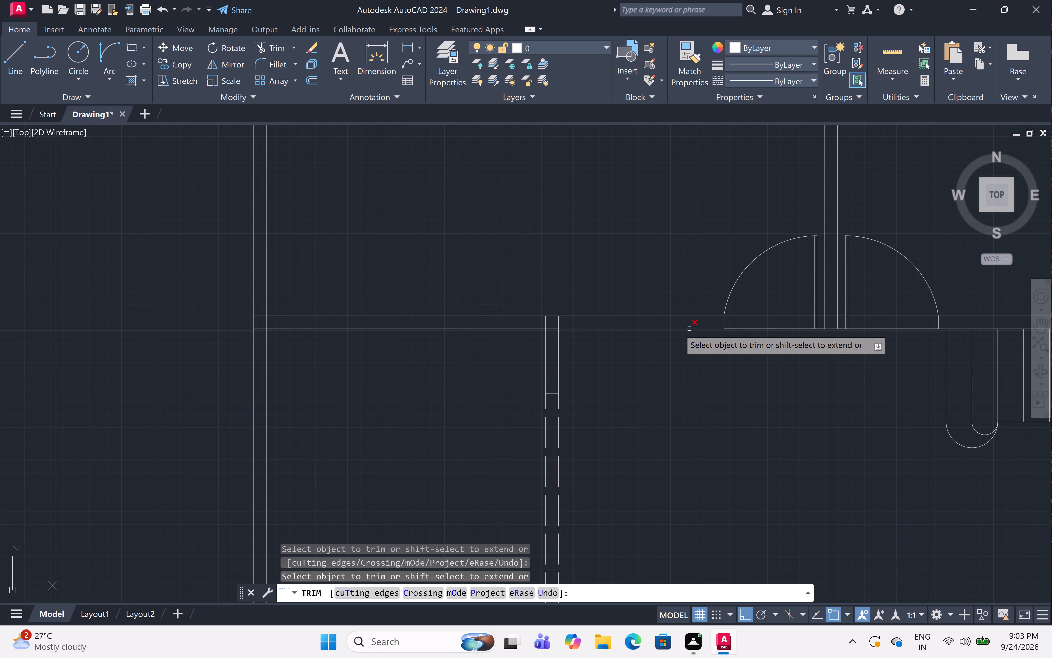
pyautogui.scroll(-2, 678, 329)
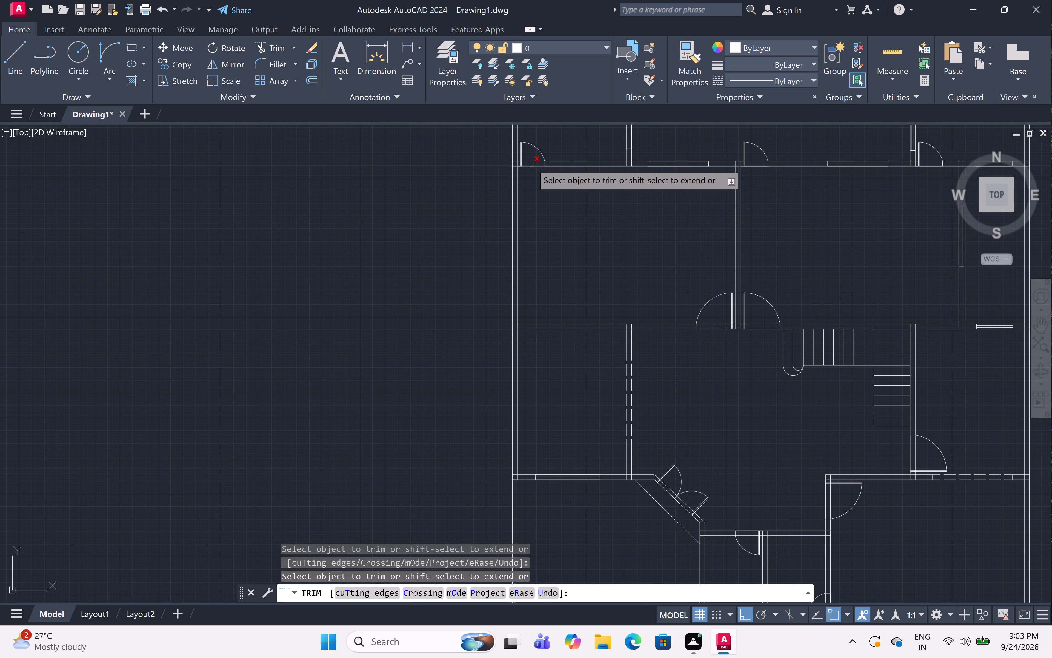
pyautogui.click(531, 163)
pyautogui.doubleClick(536, 186)
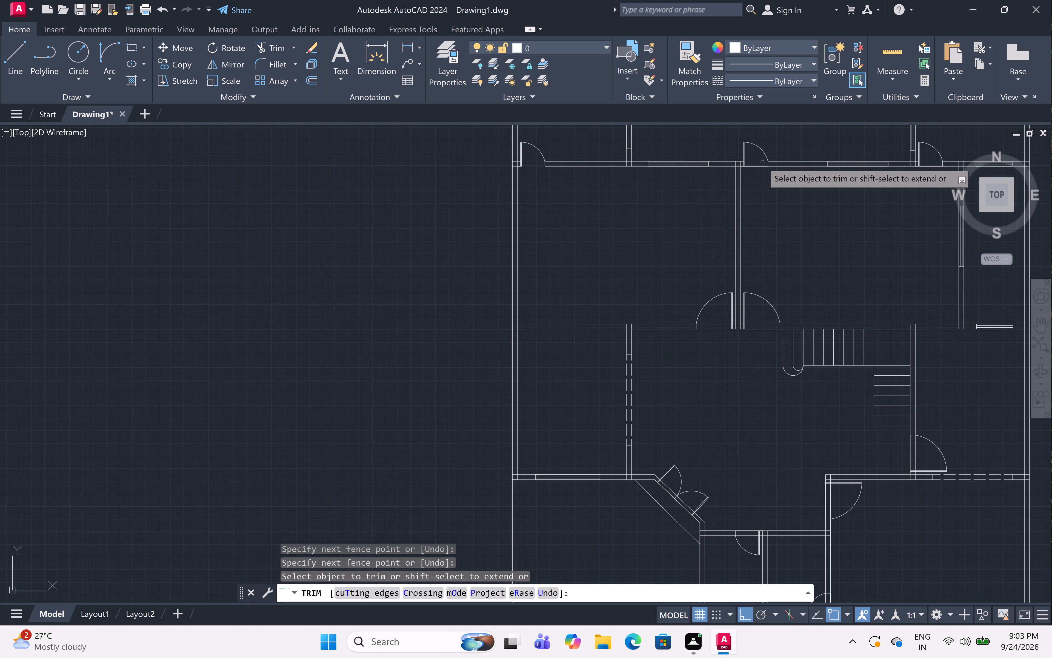
pyautogui.click(757, 161)
pyautogui.click(761, 183)
pyautogui.scroll(-1, 761, 183)
pyautogui.moveTo(831, 229); pyautogui.dragTo(736, 295, button='middle')
pyautogui.scroll(2, 771, 236)
pyautogui.click(771, 236)
pyautogui.click(775, 257)
# Trim both wall lines across the opening of the eastern door in the central pair.
pyautogui.scroll(-4, 776, 249)
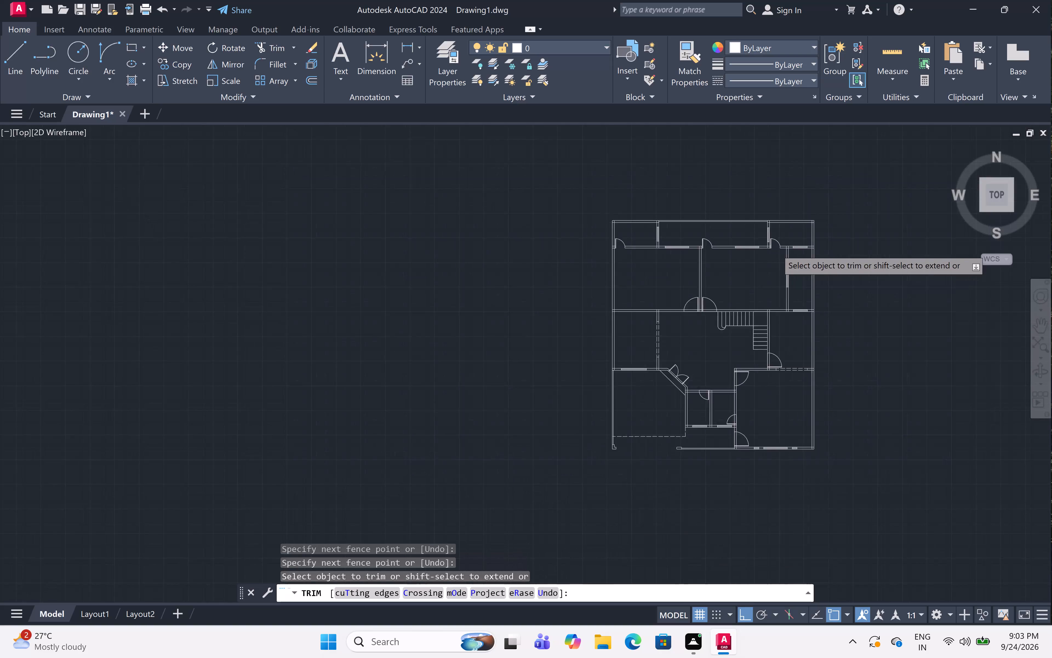
pyautogui.scroll(5, 729, 283)
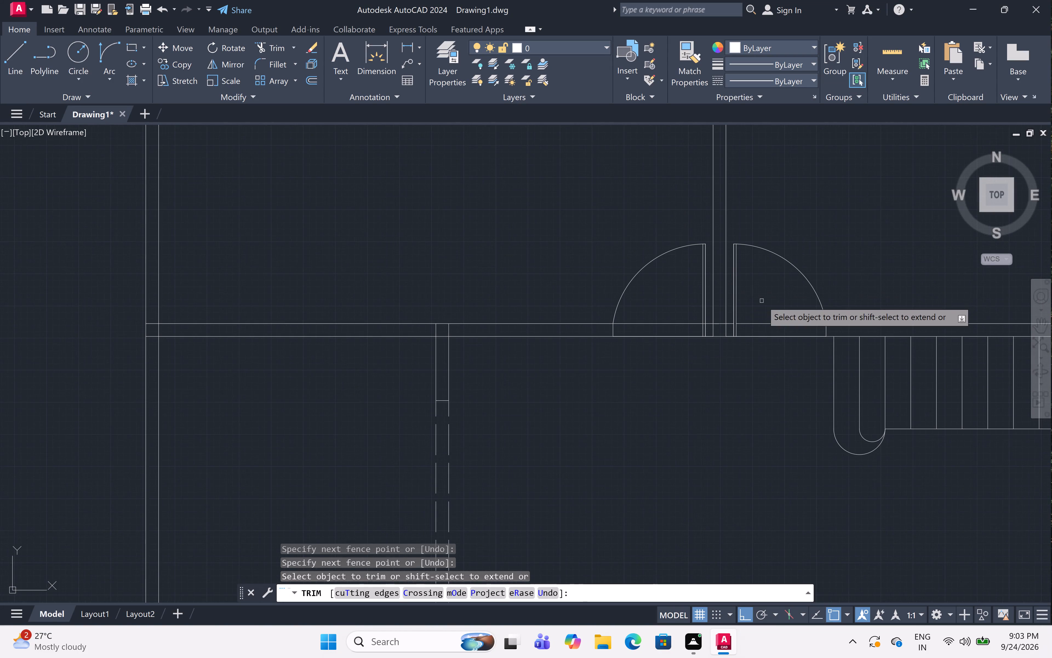
pyautogui.click(762, 301)
pyautogui.click(767, 362)
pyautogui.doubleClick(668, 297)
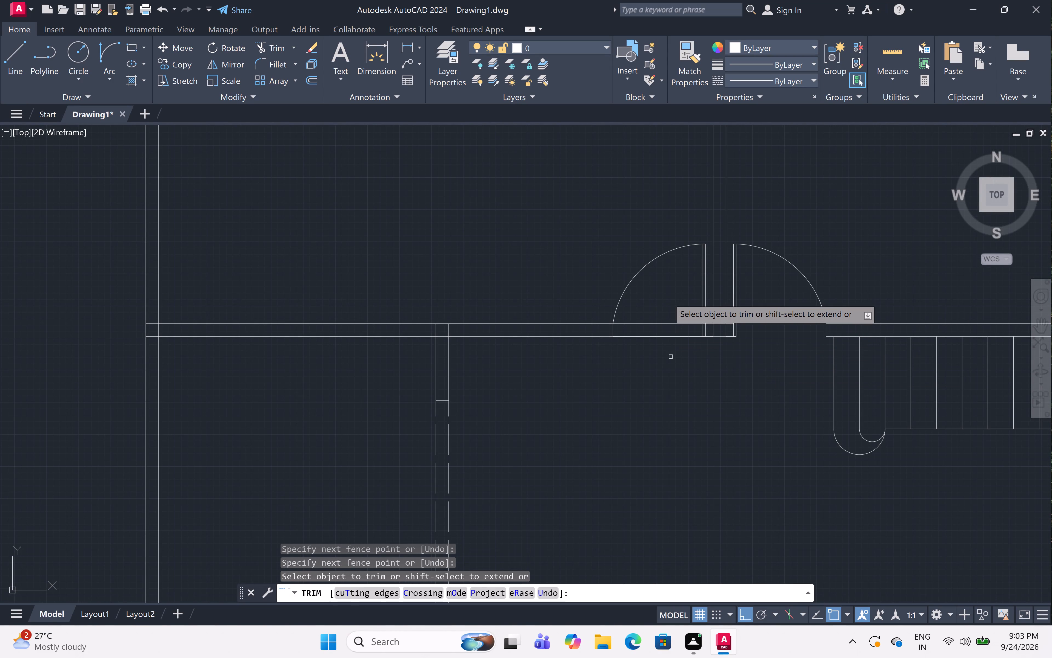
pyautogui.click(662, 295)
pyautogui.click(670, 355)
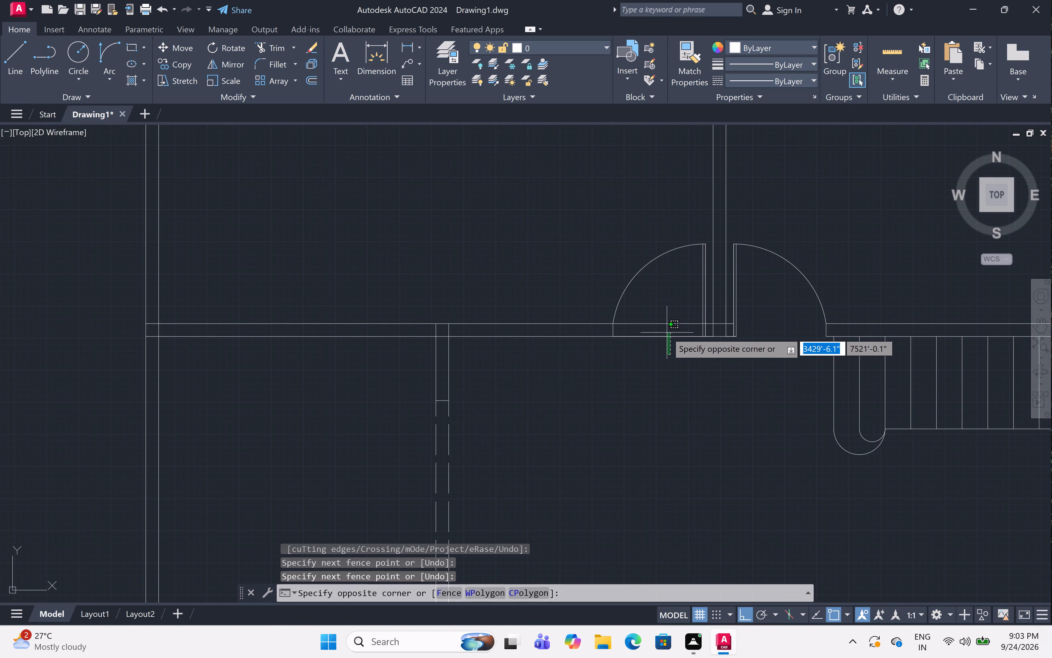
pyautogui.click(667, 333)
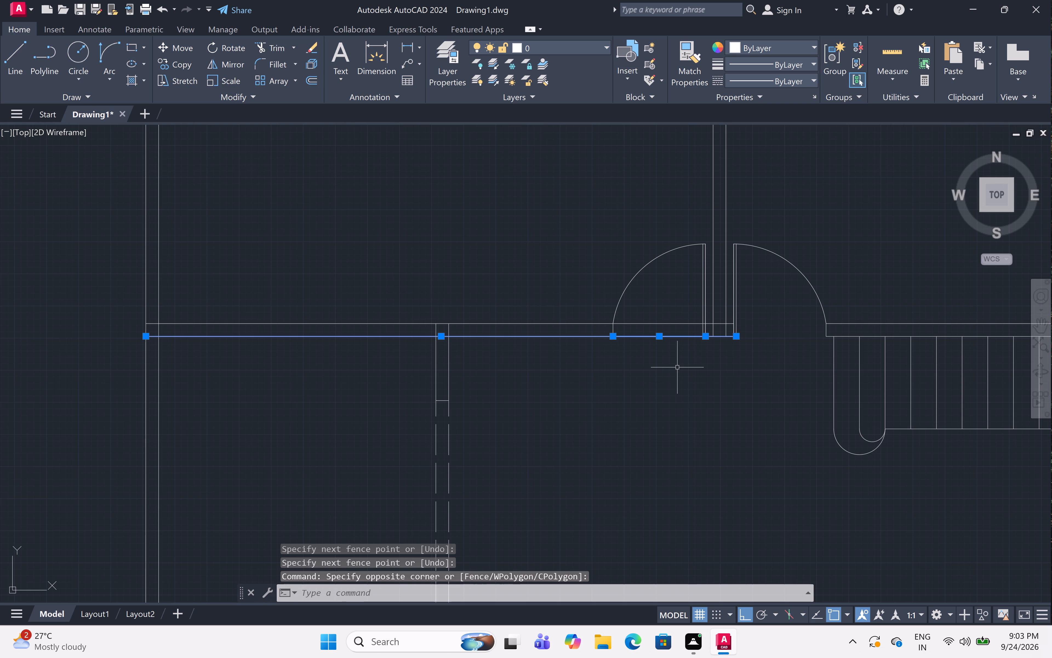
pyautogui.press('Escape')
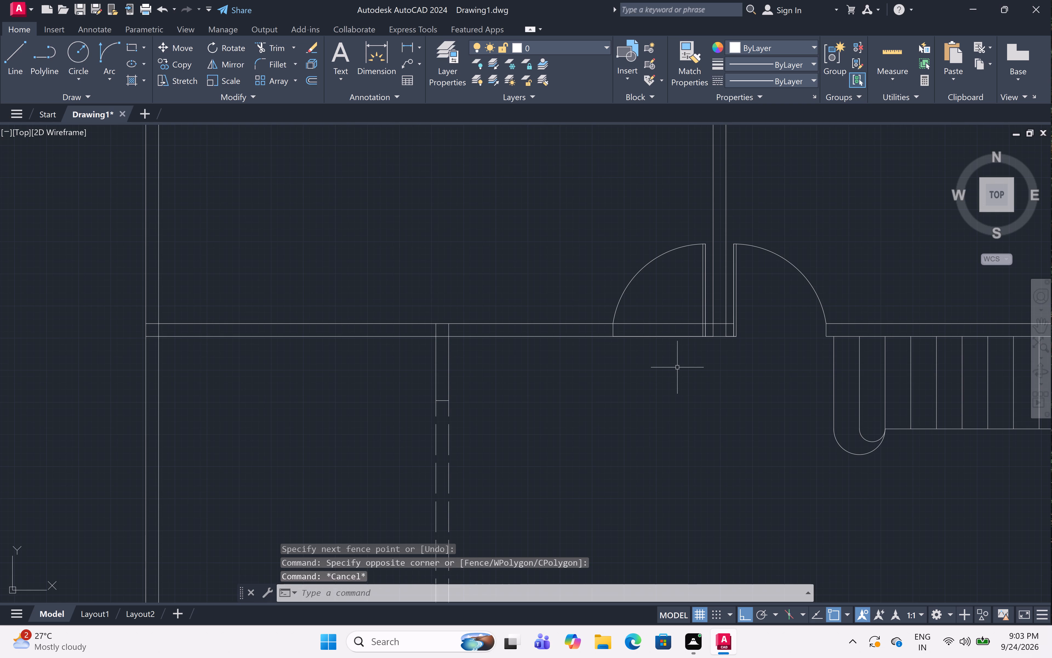
# Trim both wall lines across the central pair's western door opening, including the short upper piece between its leaf lines.
pyautogui.write('tr')
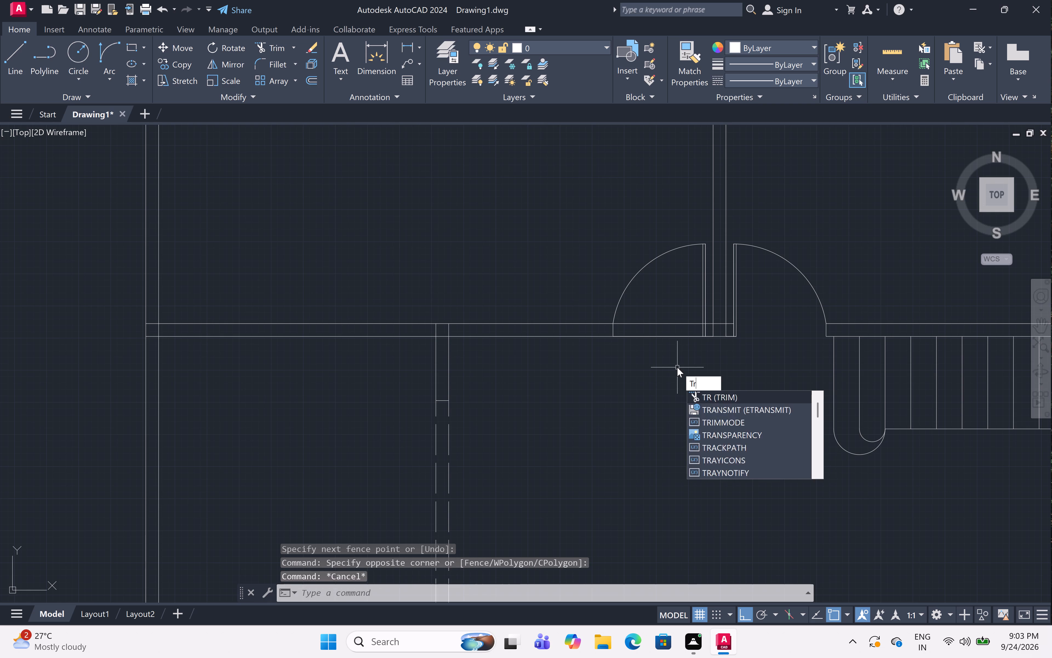
pyautogui.press('space')
pyautogui.press('space')
pyautogui.click(668, 311)
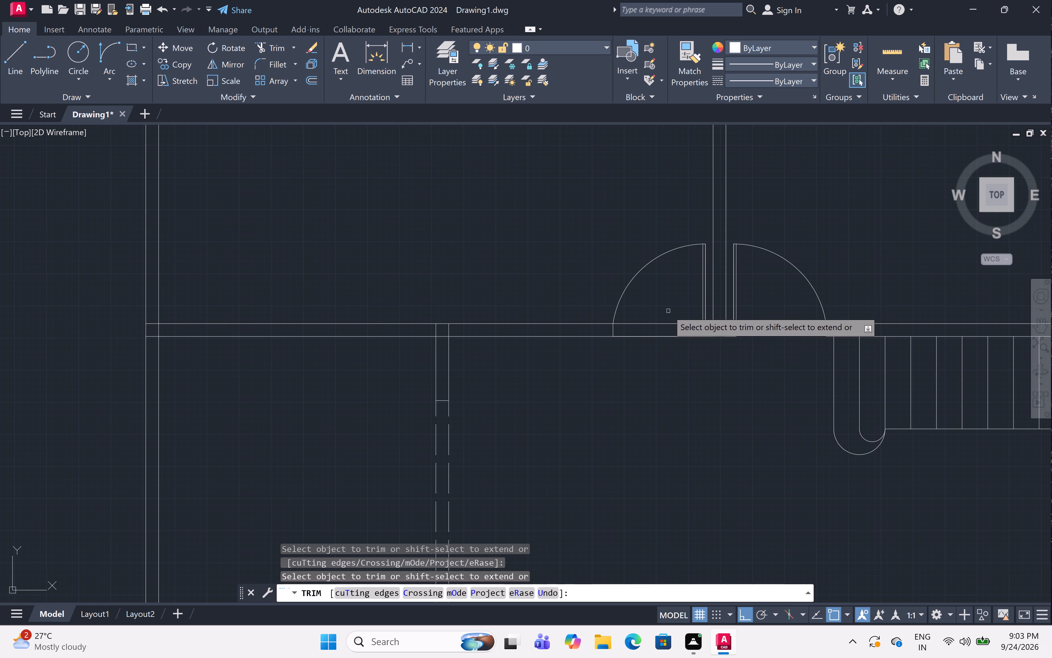
pyautogui.click(671, 384)
pyautogui.scroll(6, 705, 322)
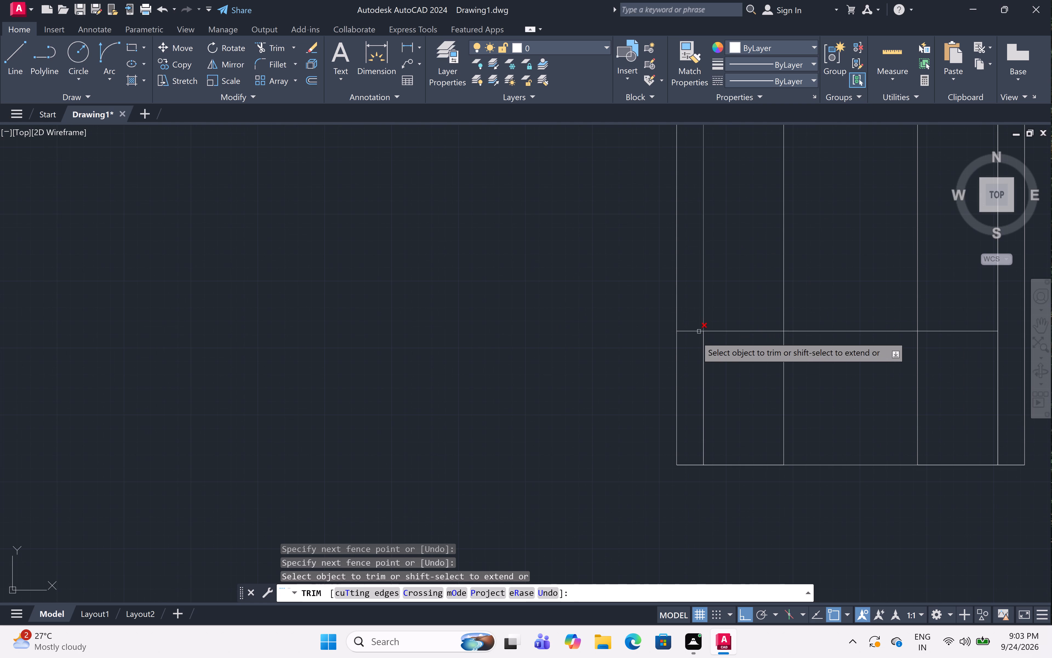
pyautogui.click(694, 332)
# Trim both wall lines across the door opening south of the stairs, including the short piece between the leaf lines.
pyautogui.scroll(-9, 691, 335)
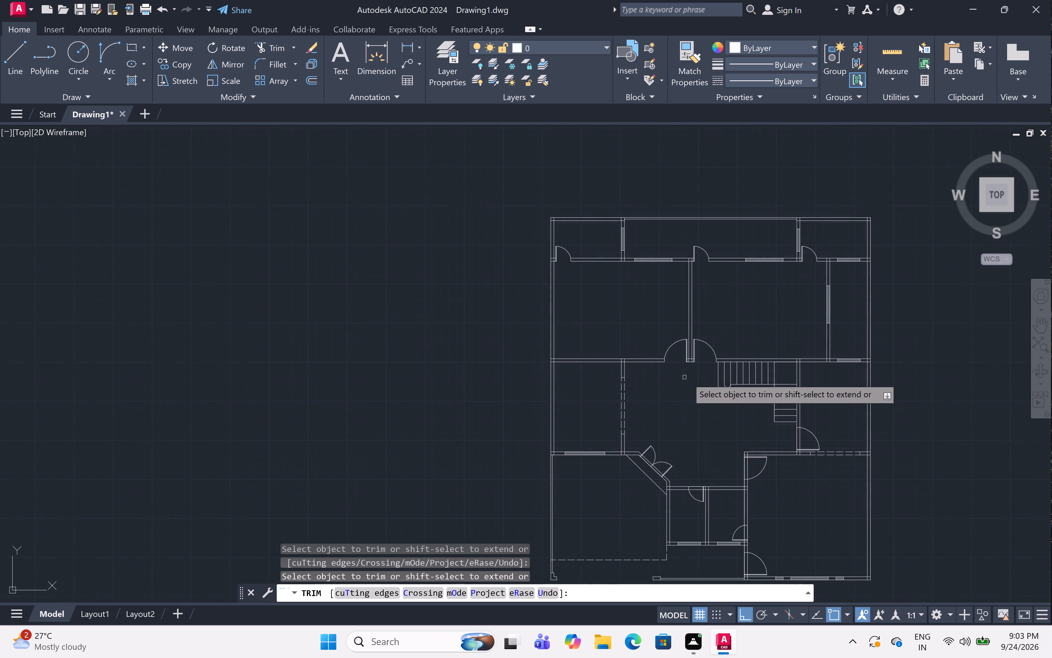
pyautogui.scroll(5, 803, 450)
pyautogui.doubleClick(802, 416)
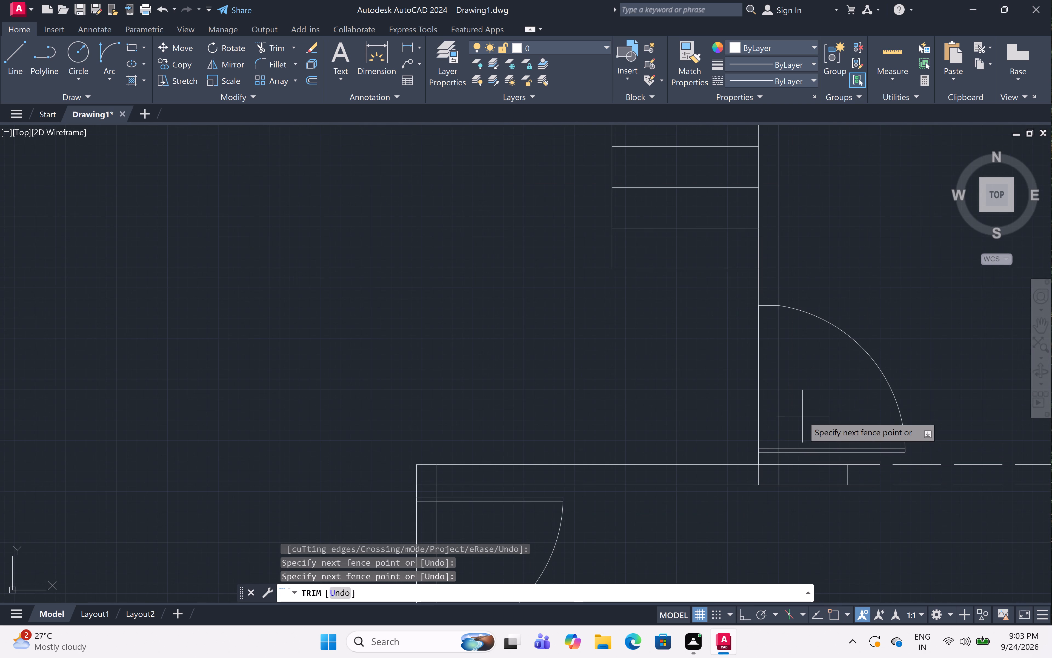
pyautogui.click(722, 419)
pyautogui.scroll(4, 770, 450)
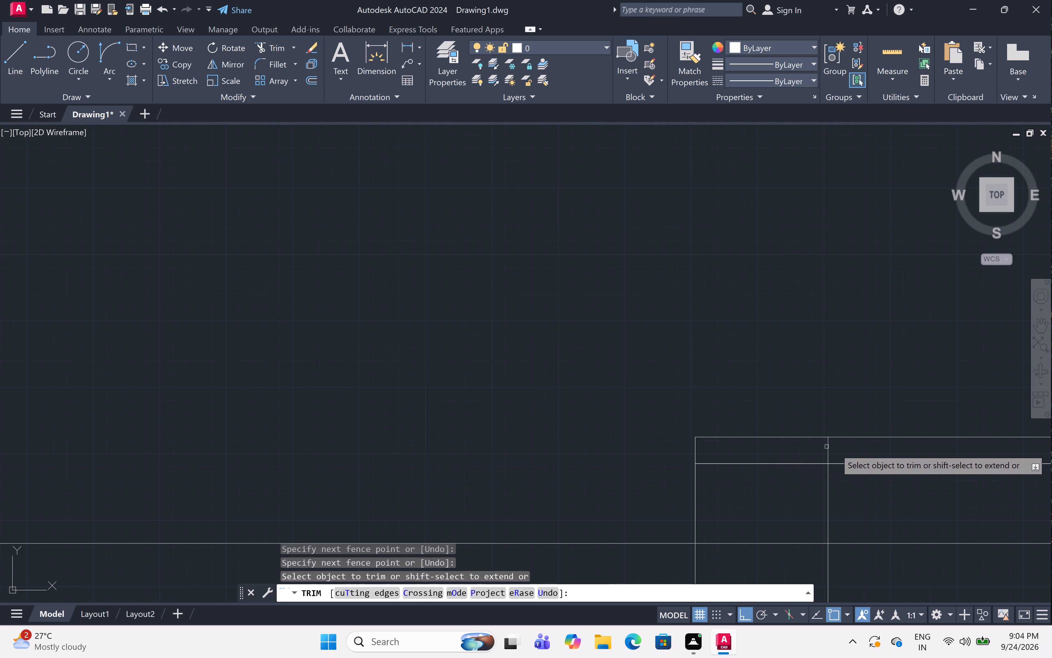
pyautogui.click(829, 450)
pyautogui.scroll(-6, 812, 376)
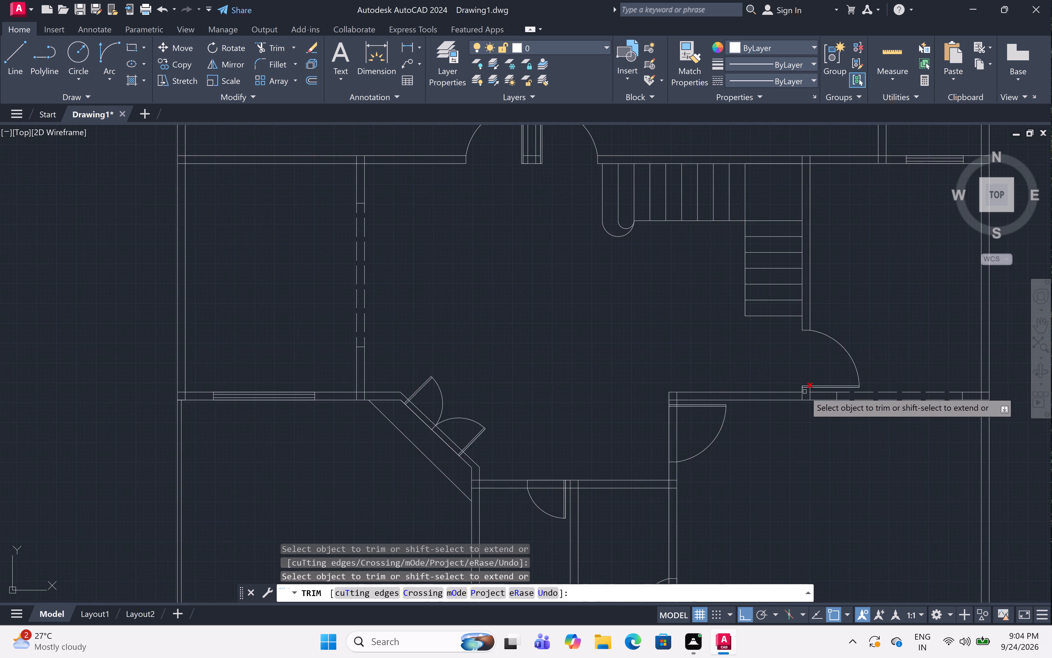
# Trim both wall lines across the opening of the door at the north end of the small rooms' east wall, including the piece between the leaf lines.
pyautogui.scroll(-1, 805, 392)
pyautogui.scroll(6, 725, 400)
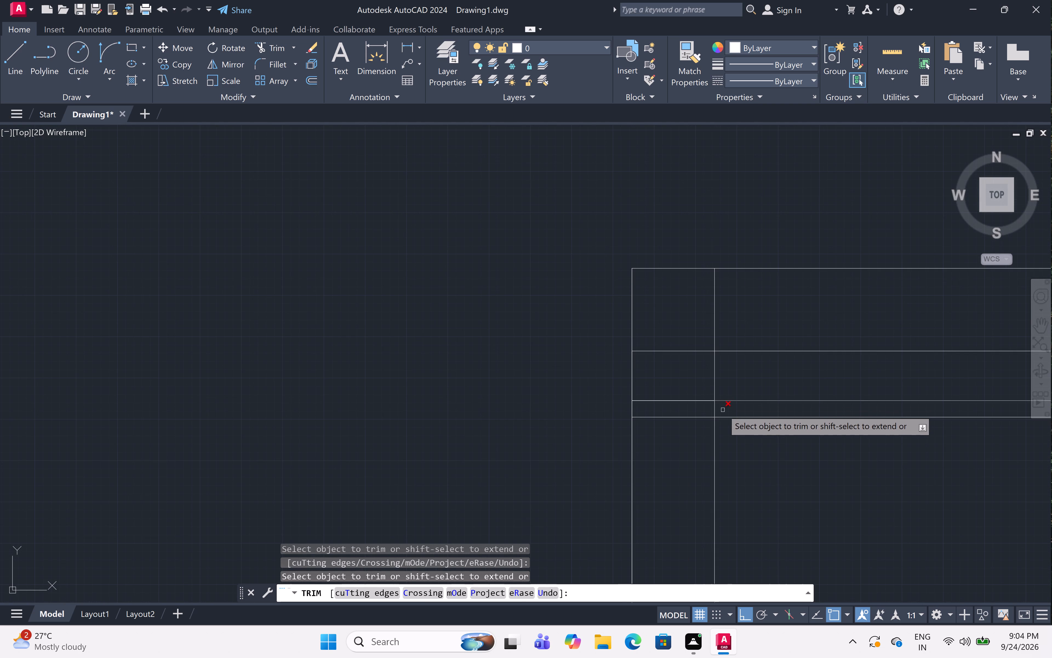
pyautogui.click(714, 405)
pyautogui.scroll(-6, 718, 408)
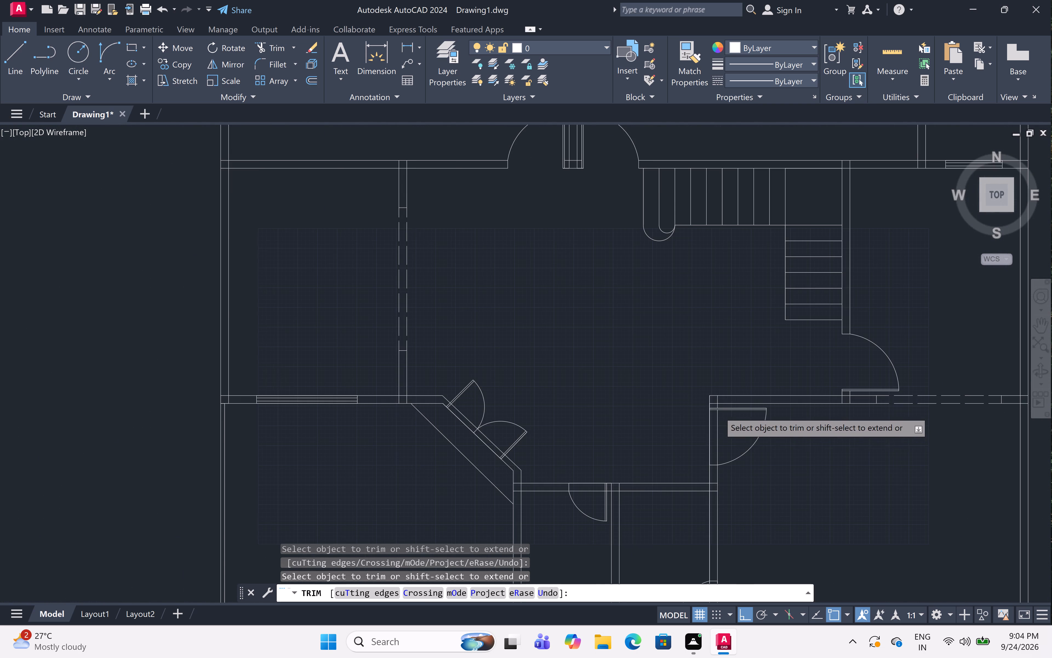
pyautogui.click(729, 423)
pyautogui.click(690, 434)
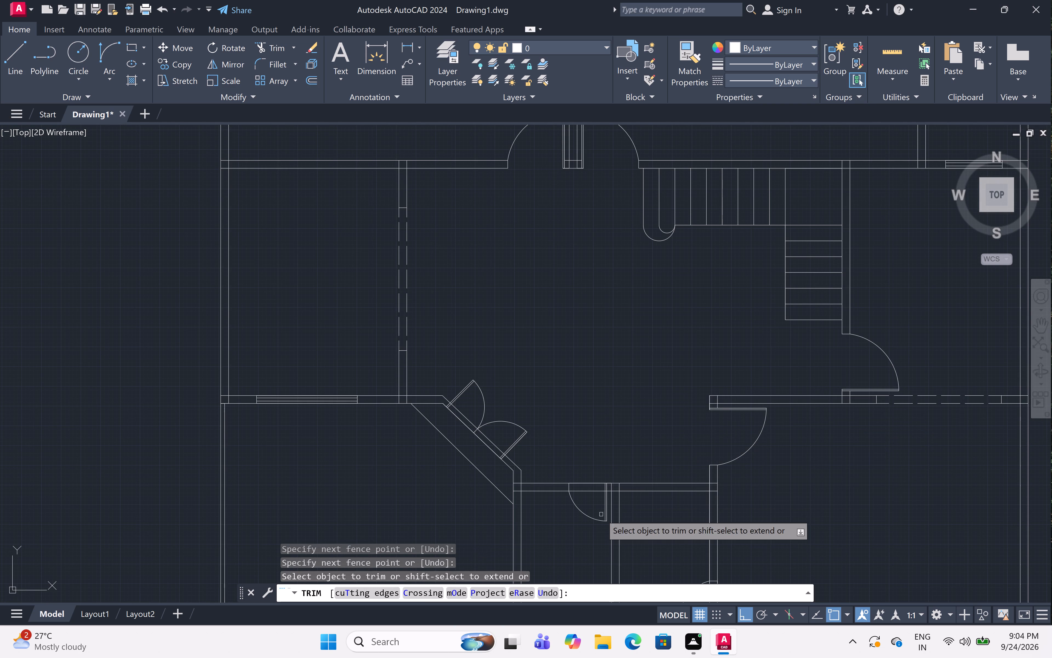
# Trim both wall lines across the door opening in the western small room's north wall, including the short piece between the leaf lines.
pyautogui.scroll(5, 603, 498)
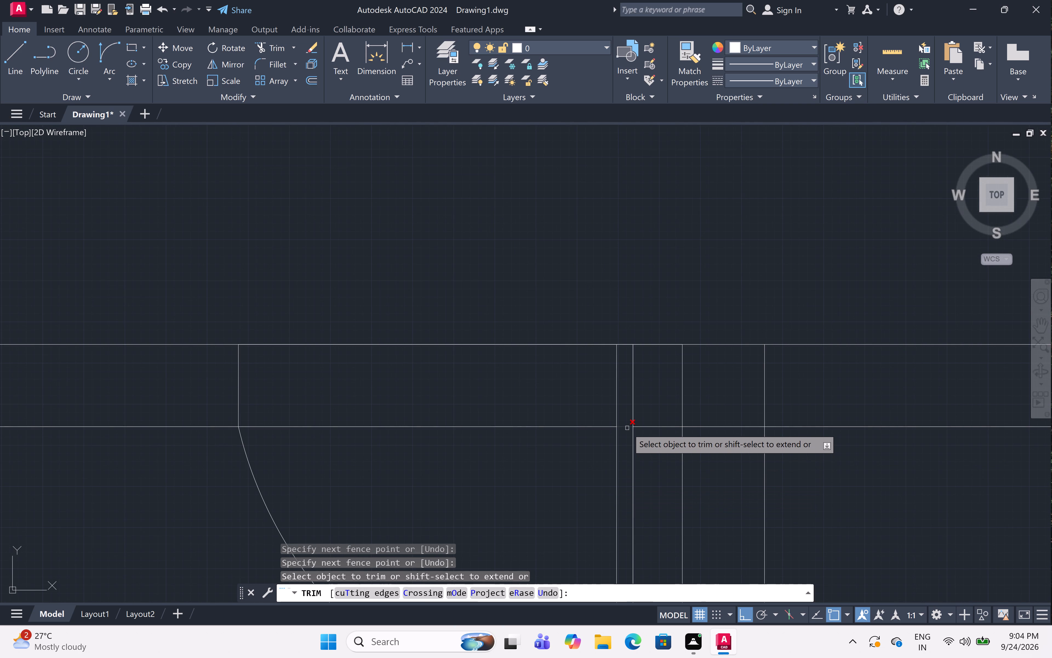
pyautogui.click(627, 428)
pyautogui.scroll(-6, 622, 429)
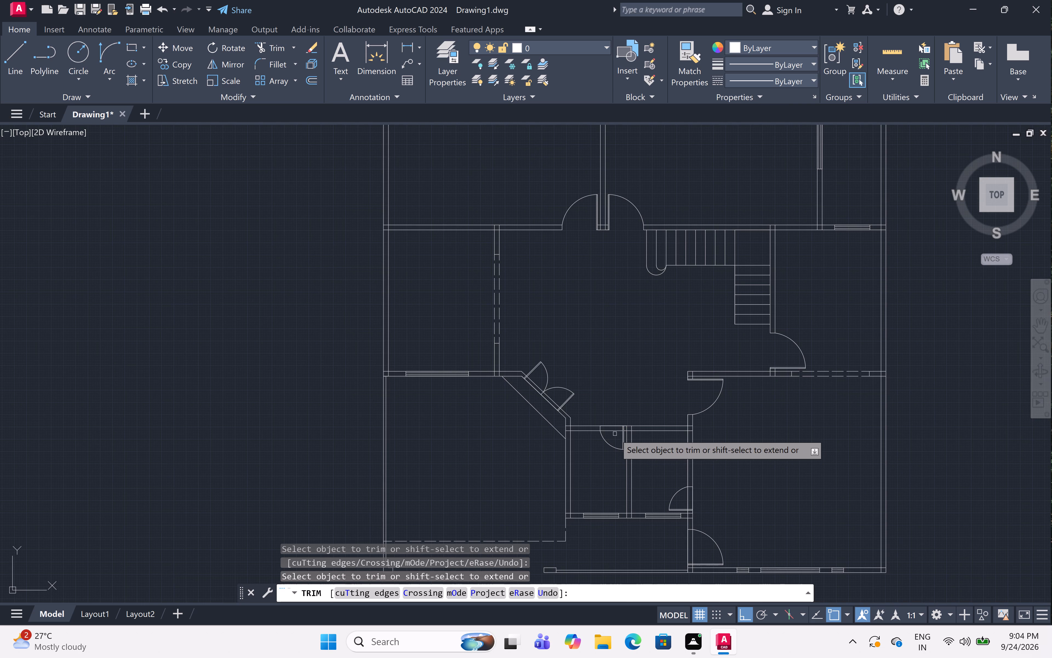
pyautogui.click(615, 434)
pyautogui.click(614, 383)
# Trim both wall lines across the door opening in the eastern small room's east wall, including the short piece between the leaf lines.
pyautogui.scroll(5, 686, 509)
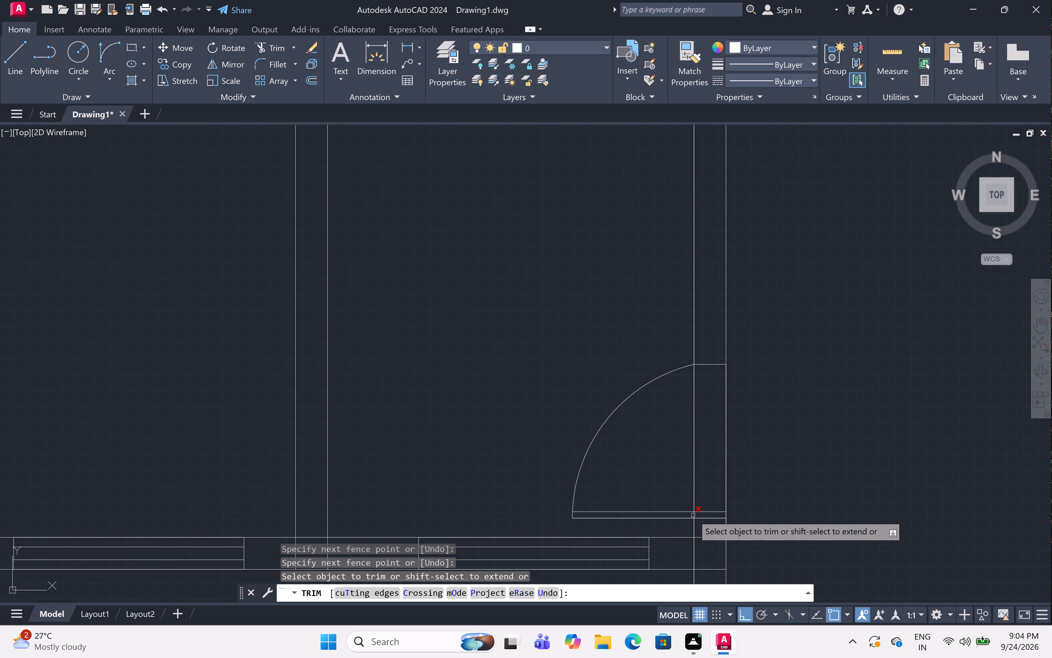
pyautogui.doubleClick(693, 515)
pyautogui.click(680, 494)
pyautogui.click(798, 481)
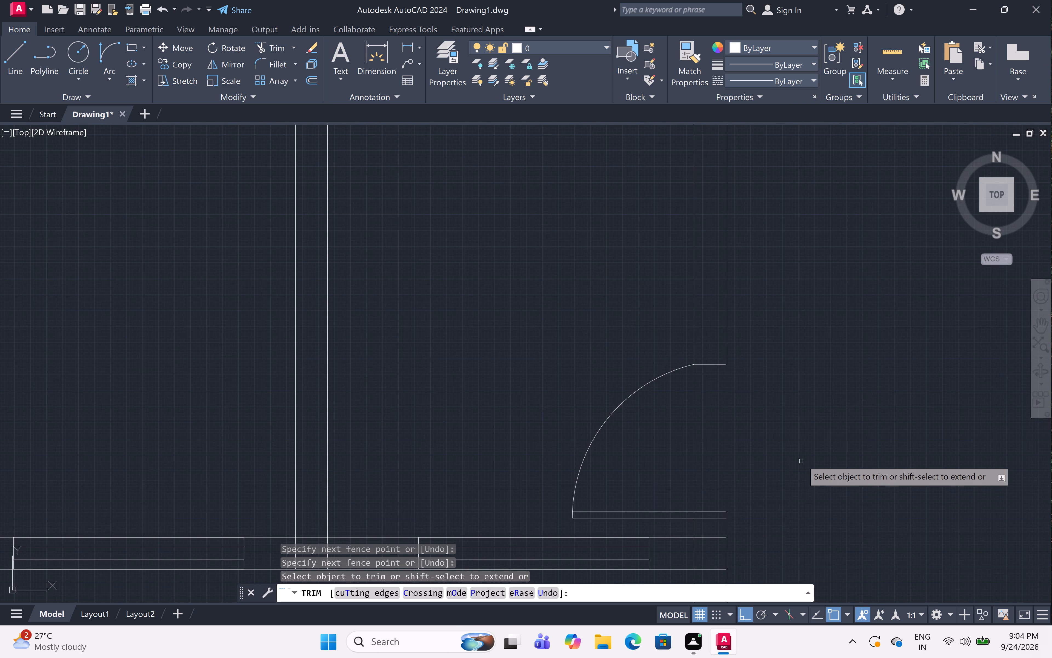
pyautogui.scroll(-1, 802, 460)
pyautogui.scroll(5, 727, 497)
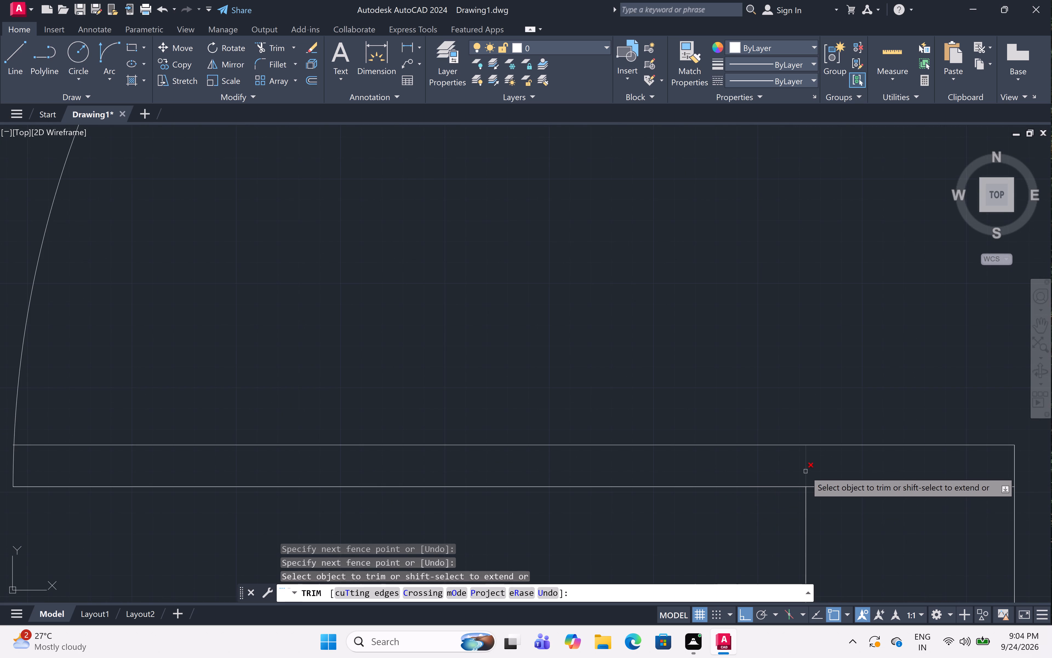
pyautogui.click(805, 471)
pyautogui.scroll(-7, 803, 384)
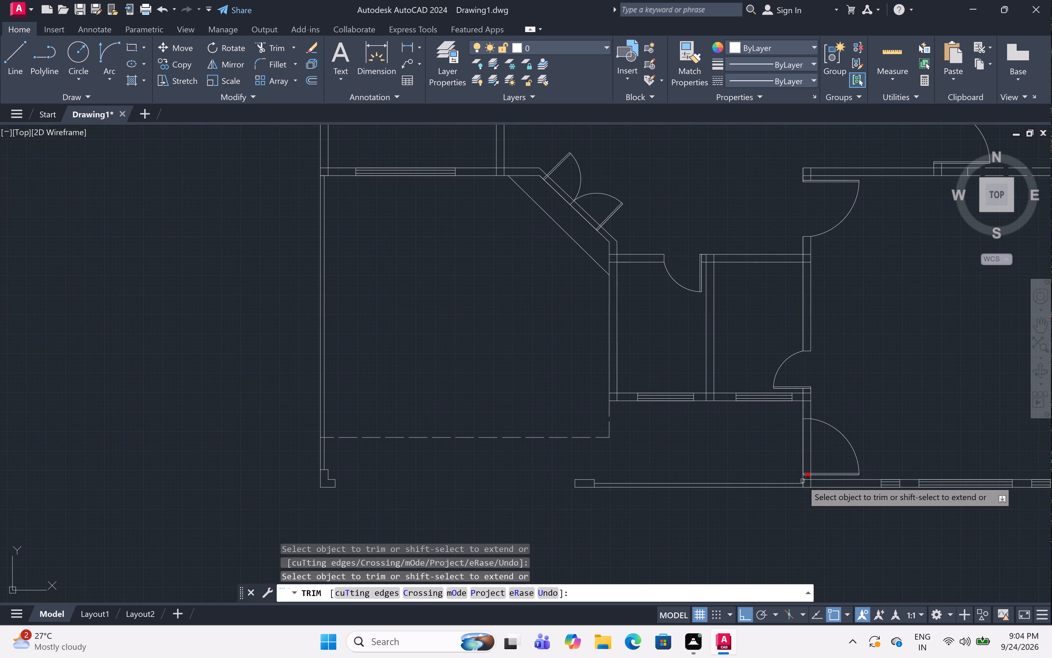
# Trim both wall lines across the southernmost door's opening near the south exterior wall, including the short piece between the leaf lines.
pyautogui.scroll(5, 802, 481)
pyautogui.scroll(3, 888, 441)
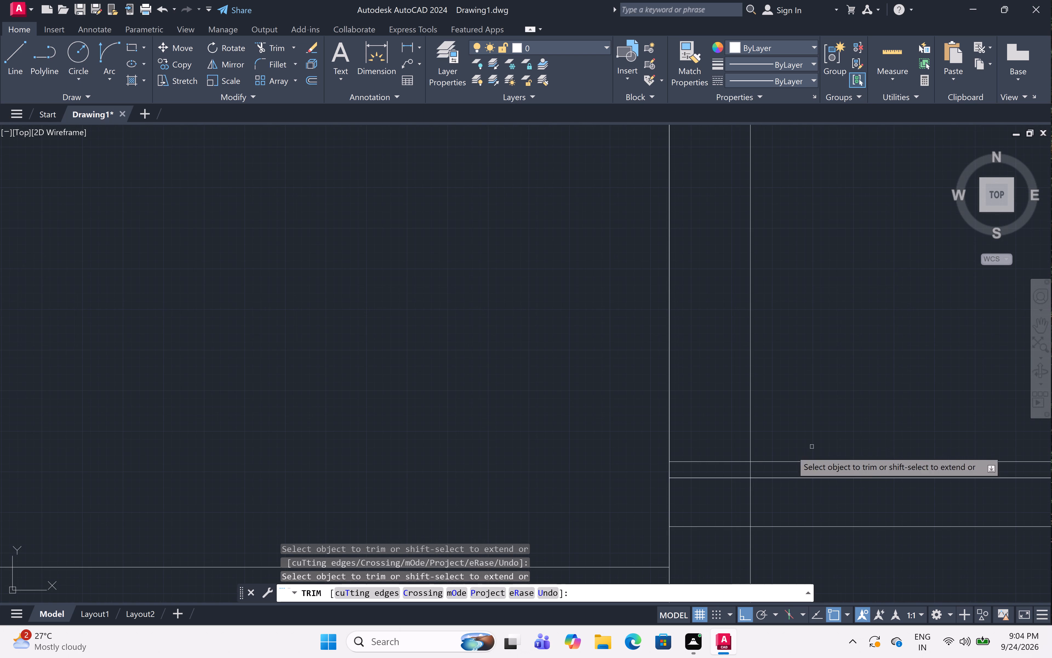
pyautogui.click(749, 468)
pyautogui.scroll(-3, 755, 378)
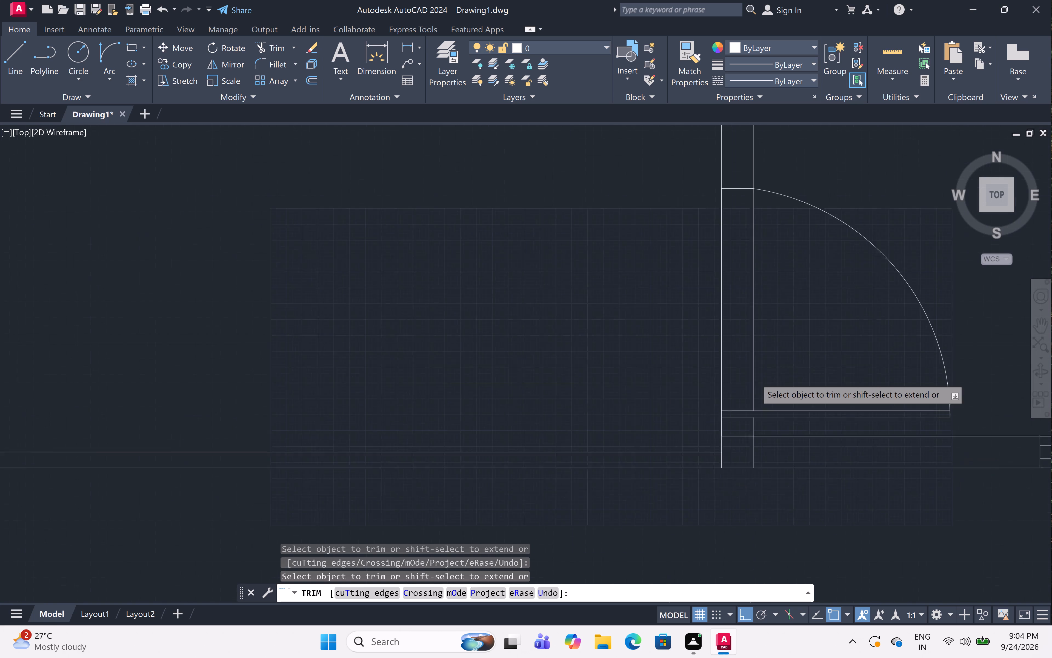
pyautogui.click(773, 347)
pyautogui.click(717, 354)
pyautogui.scroll(-5, 753, 329)
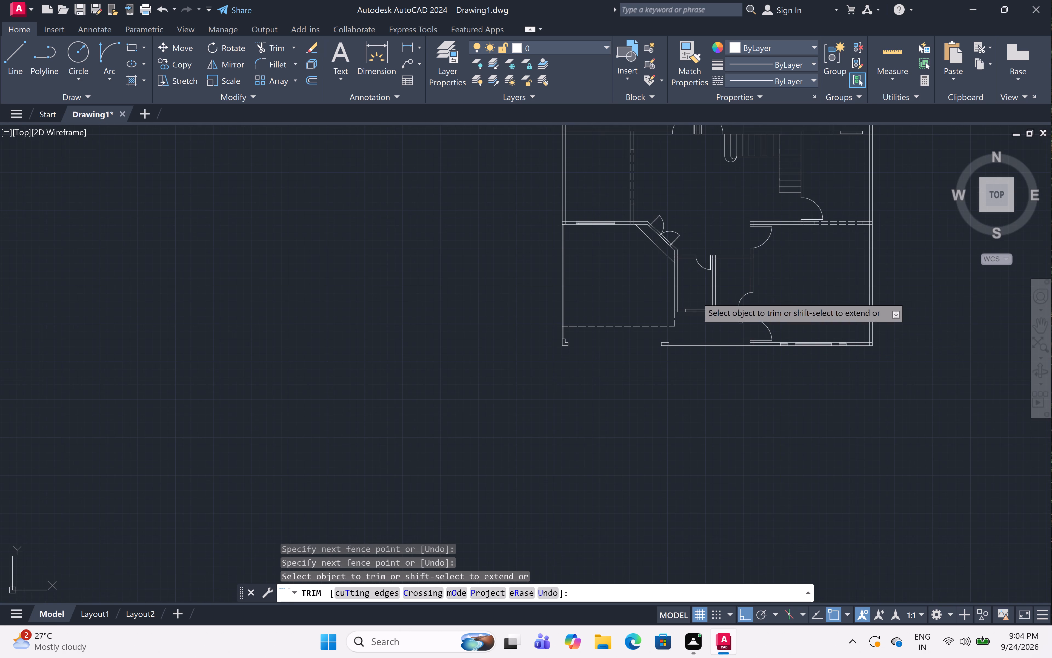
# Trim both diagonal wall lines across the double door opening, including the short pieces between each leaf's lines.
pyautogui.scroll(5, 656, 223)
pyautogui.click(664, 252)
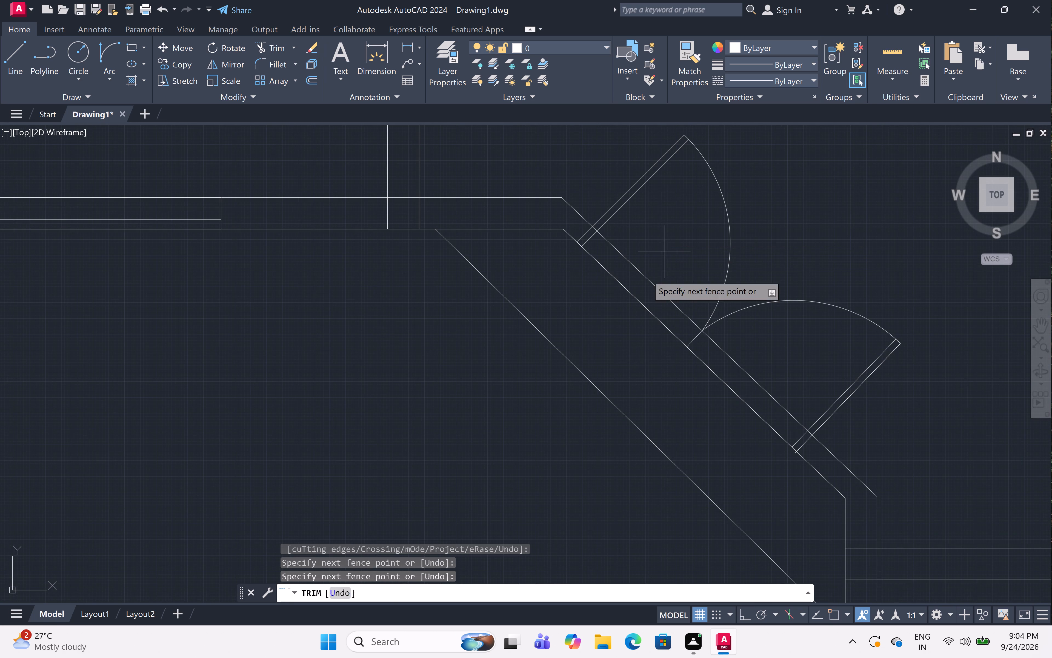
pyautogui.click(607, 310)
pyautogui.click(760, 330)
pyautogui.click(707, 402)
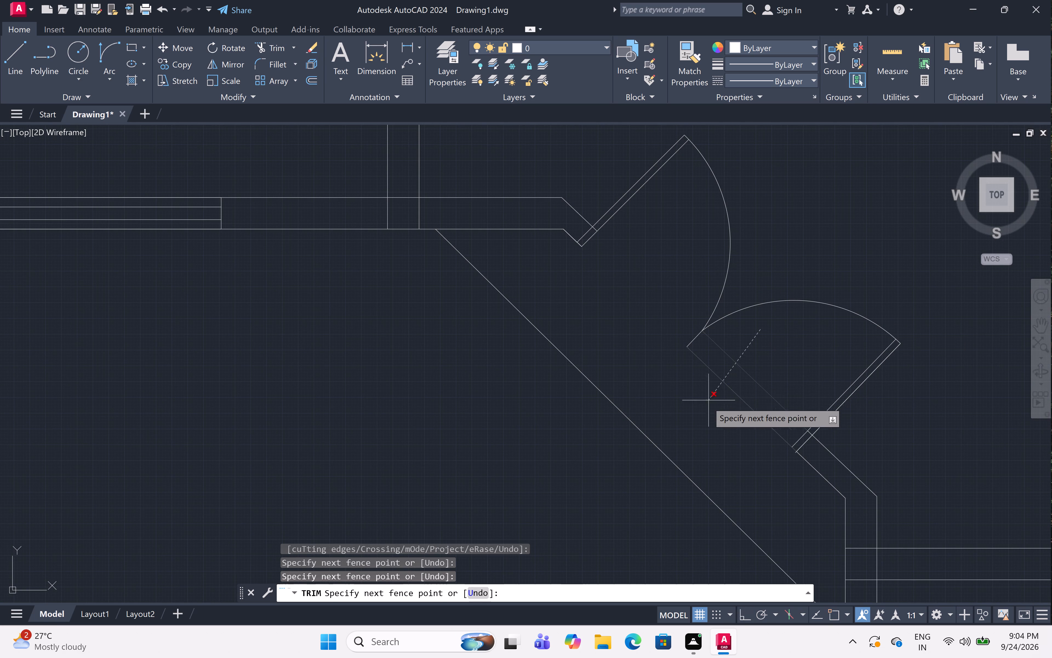
pyautogui.scroll(5, 594, 223)
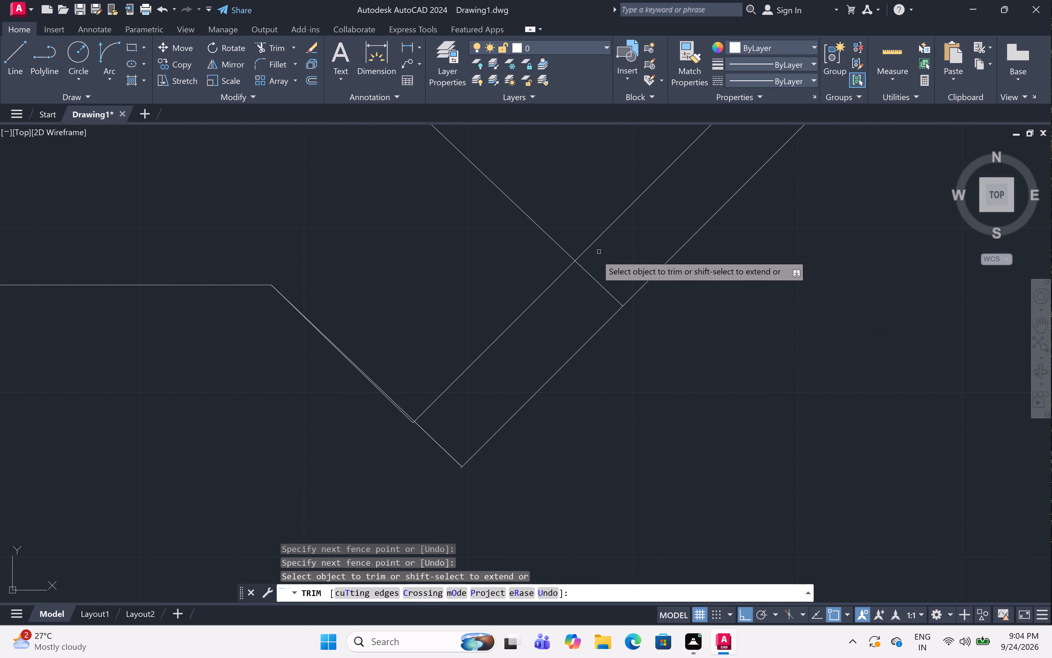
pyautogui.click(588, 271)
pyautogui.scroll(-6, 596, 267)
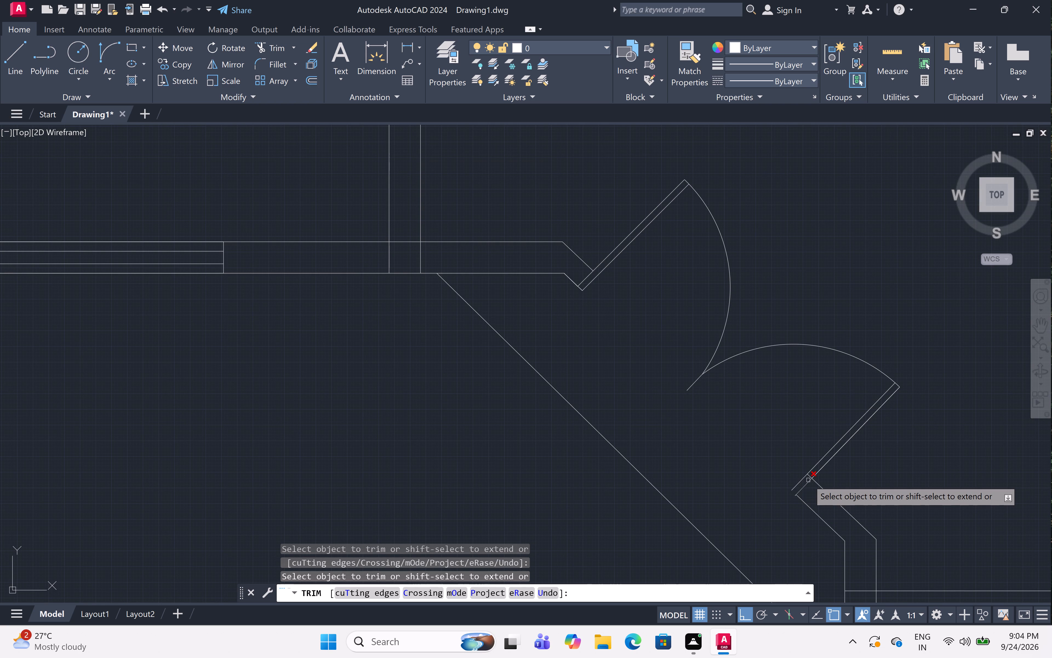
pyautogui.scroll(4, 813, 473)
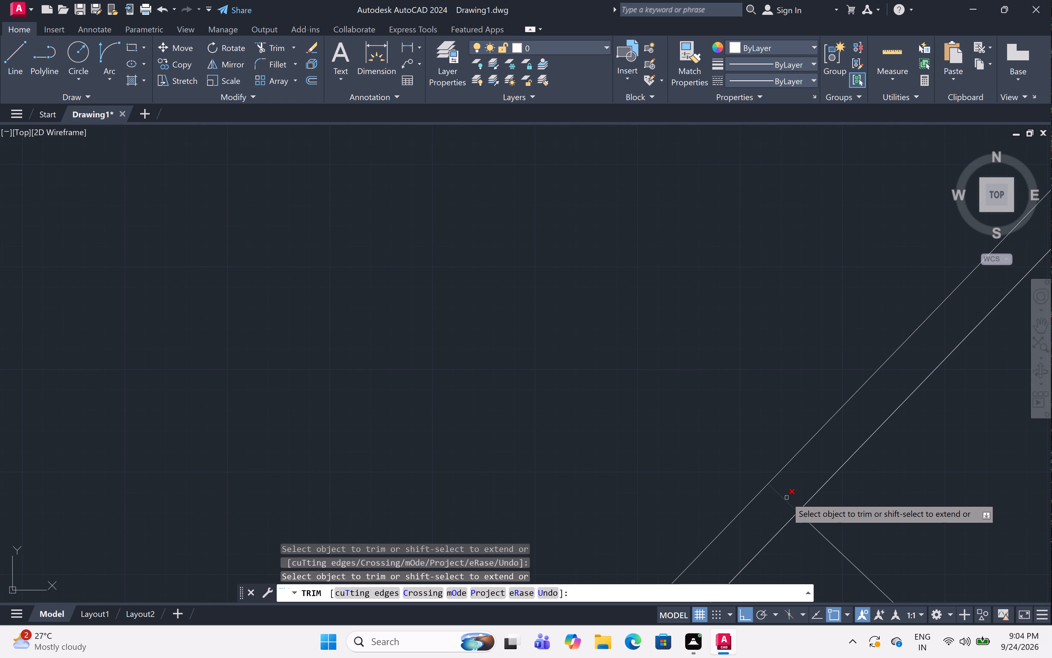
pyautogui.click(786, 498)
pyautogui.scroll(-5, 793, 479)
pyautogui.press('Escape')
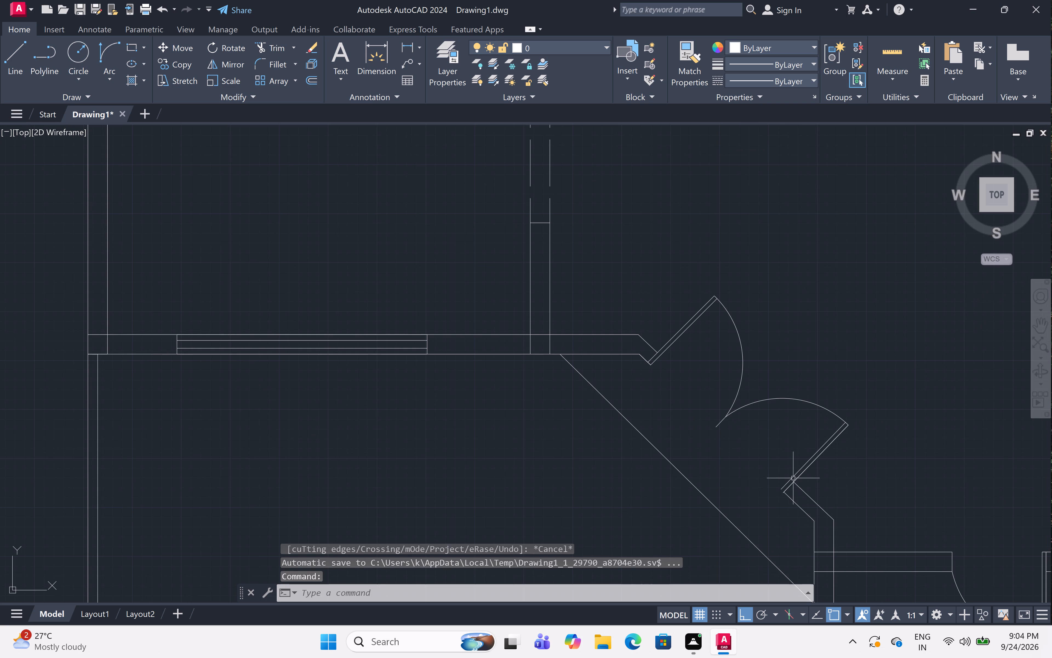
# Close the wall end of the double door's southeastern leaf with a short line and trim the leaf-line stub extending past it.
pyautogui.write('l')
pyautogui.press('space')
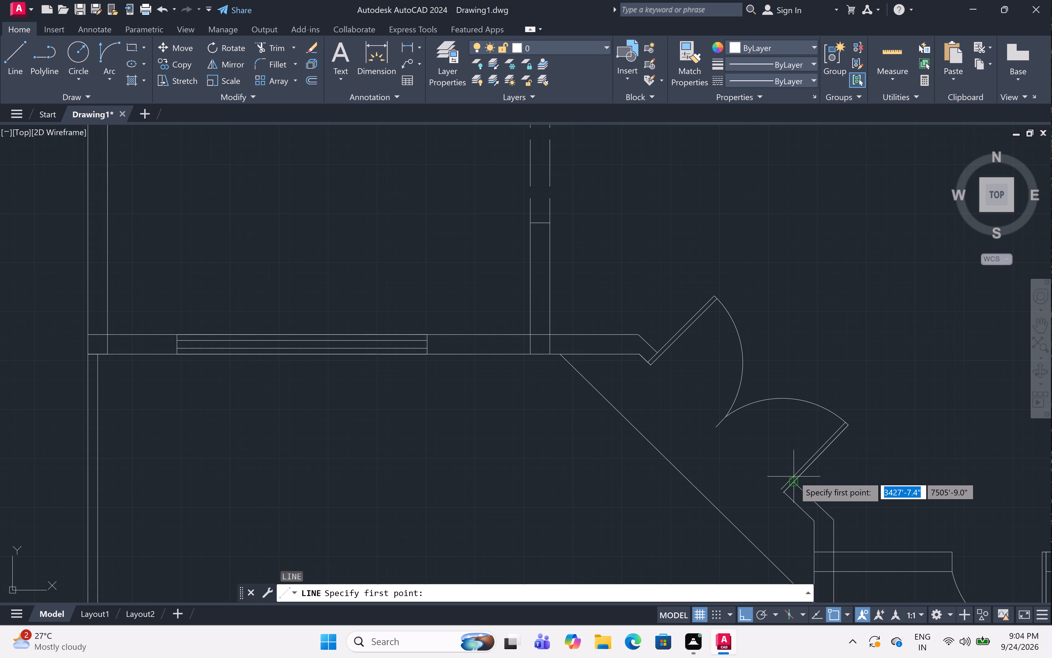
pyautogui.press('Escape')
pyautogui.write('l')
pyautogui.press('space')
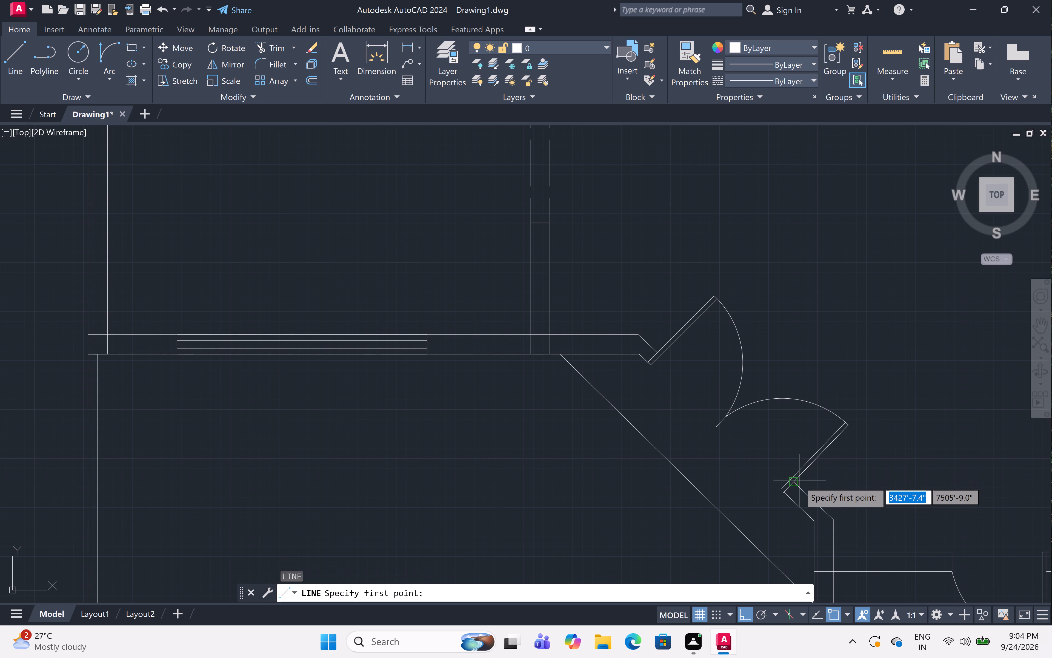
pyautogui.scroll(4, 801, 481)
pyautogui.scroll(2, 736, 528)
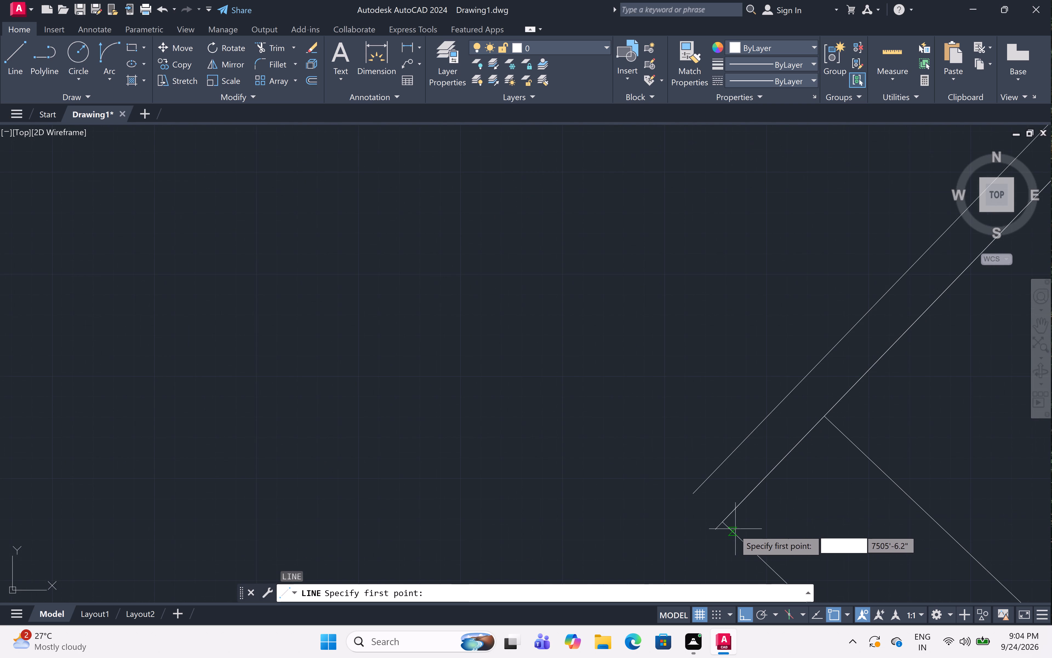
pyautogui.click(725, 523)
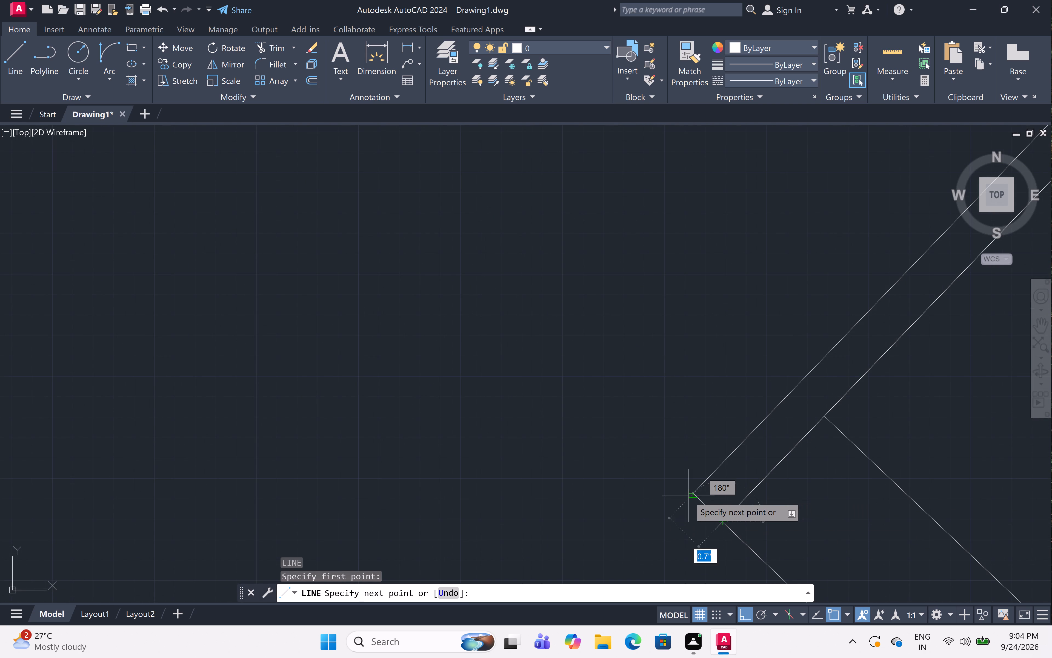
pyautogui.doubleClick(697, 496)
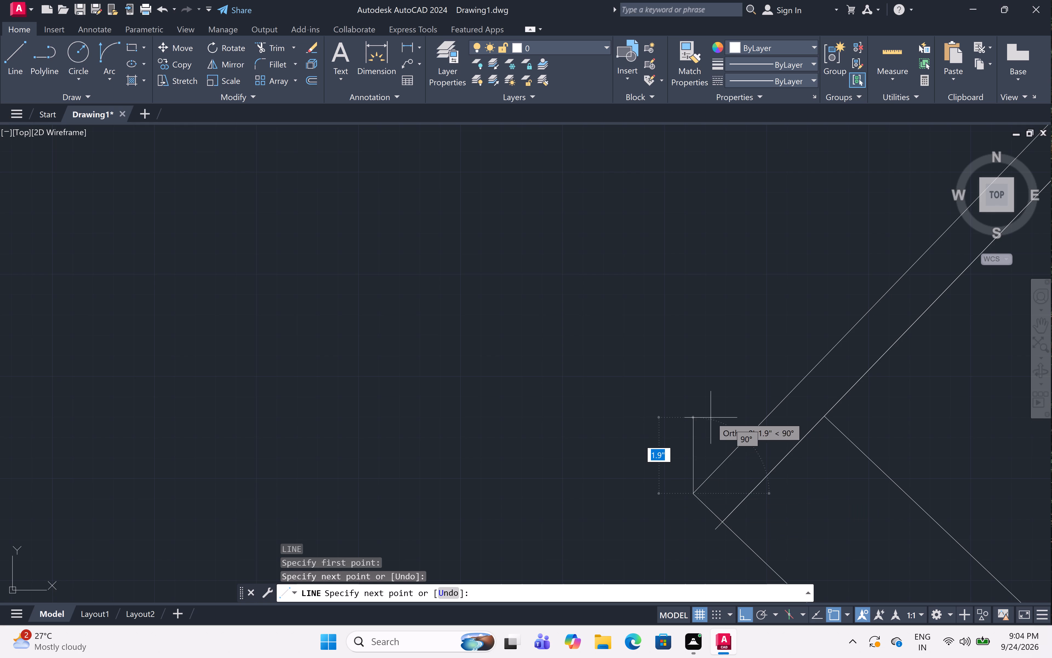
pyautogui.press('Escape')
pyautogui.write('tr')
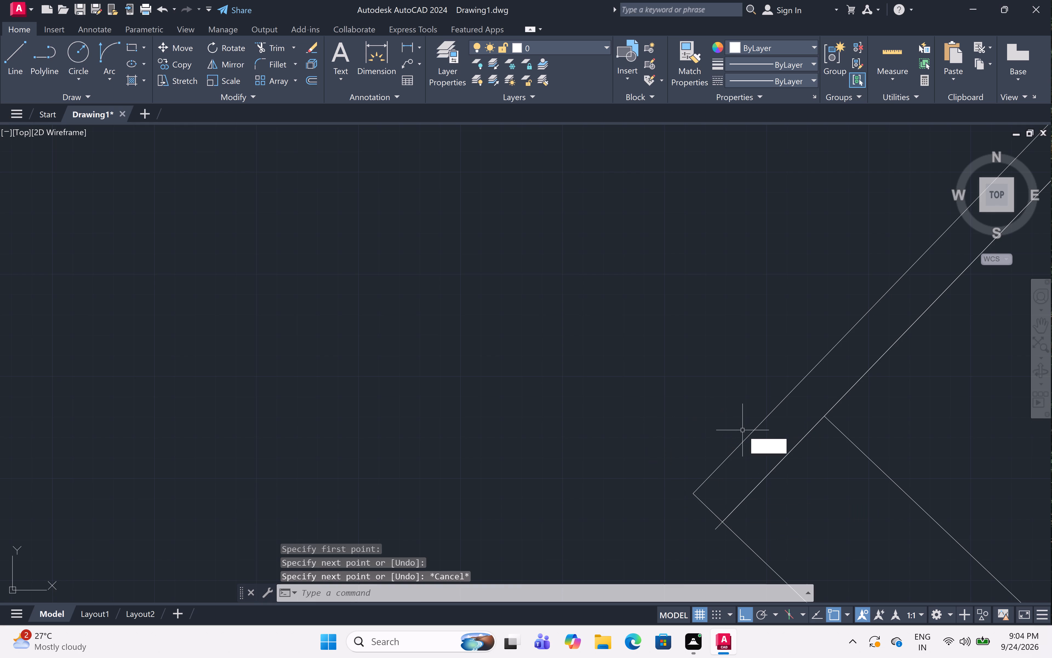
pyautogui.press('space')
pyautogui.click(717, 529)
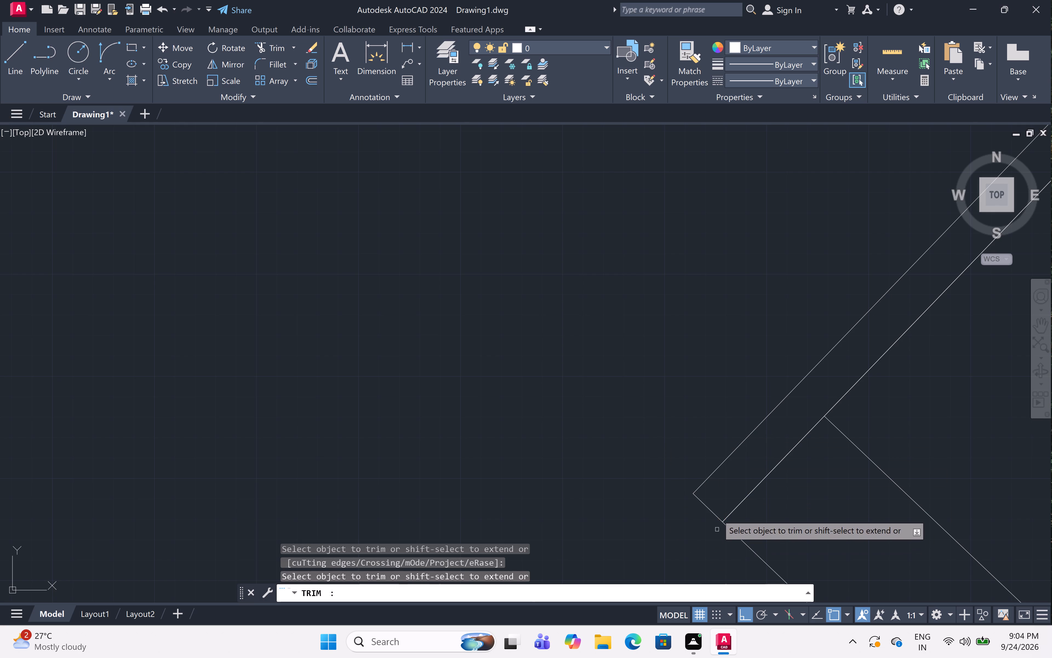
# Trim the overlapping inner wall line pieces inside the plan's northwest exterior corner.
pyautogui.scroll(-9, 666, 379)
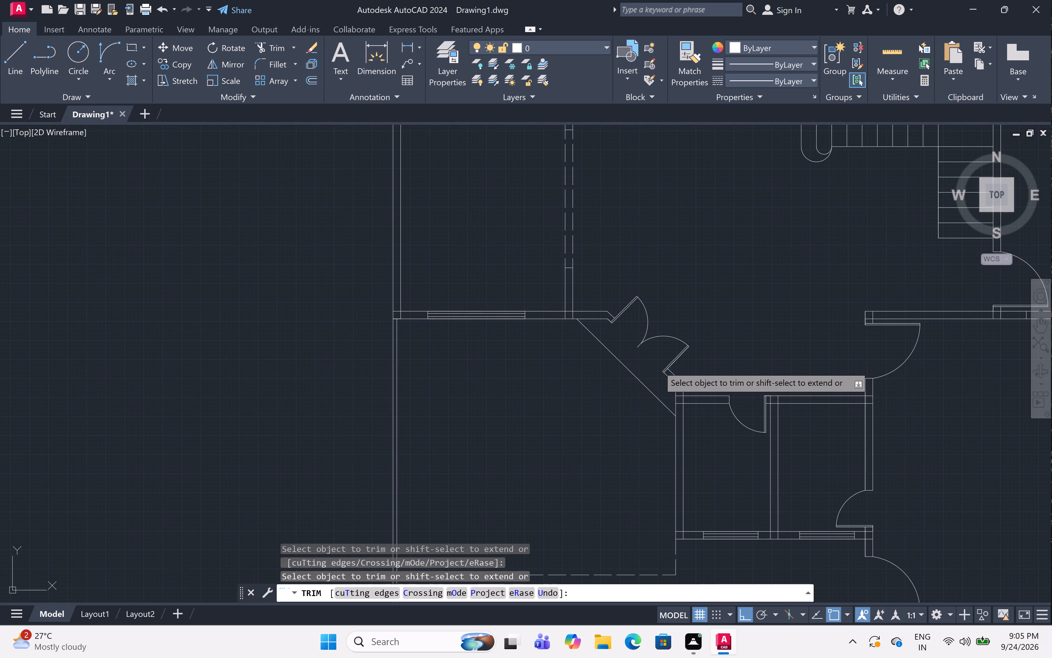
pyautogui.scroll(-2, 503, 344)
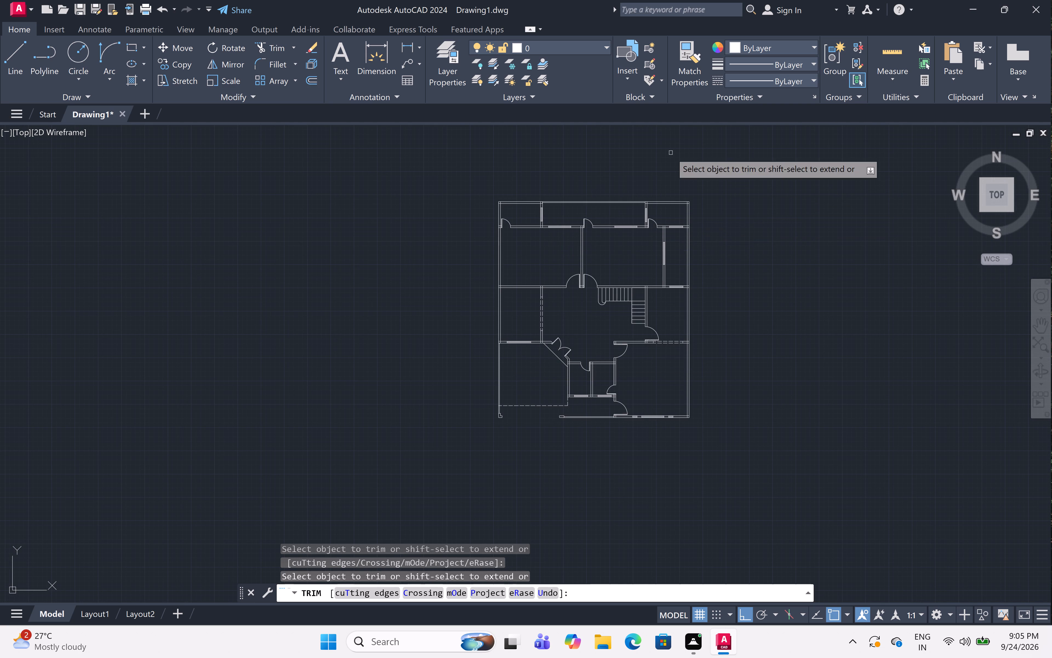
pyautogui.moveTo(671, 153); pyautogui.dragTo(654, 215, button='middle')
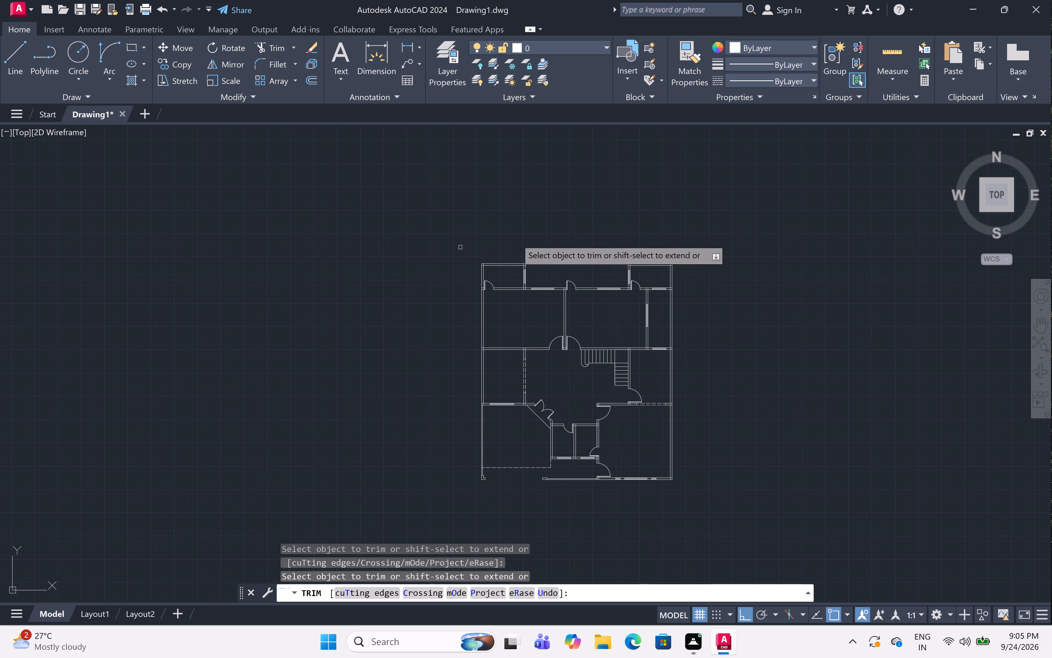
pyautogui.scroll(5, 491, 263)
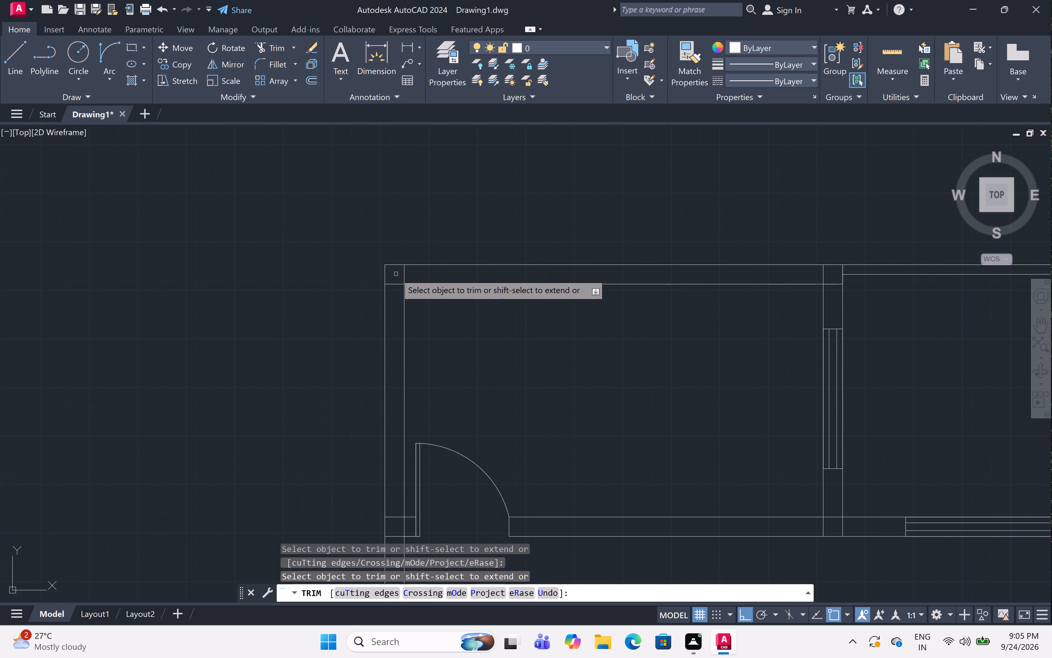
pyautogui.moveTo(398, 285); pyautogui.dragTo(401, 283)
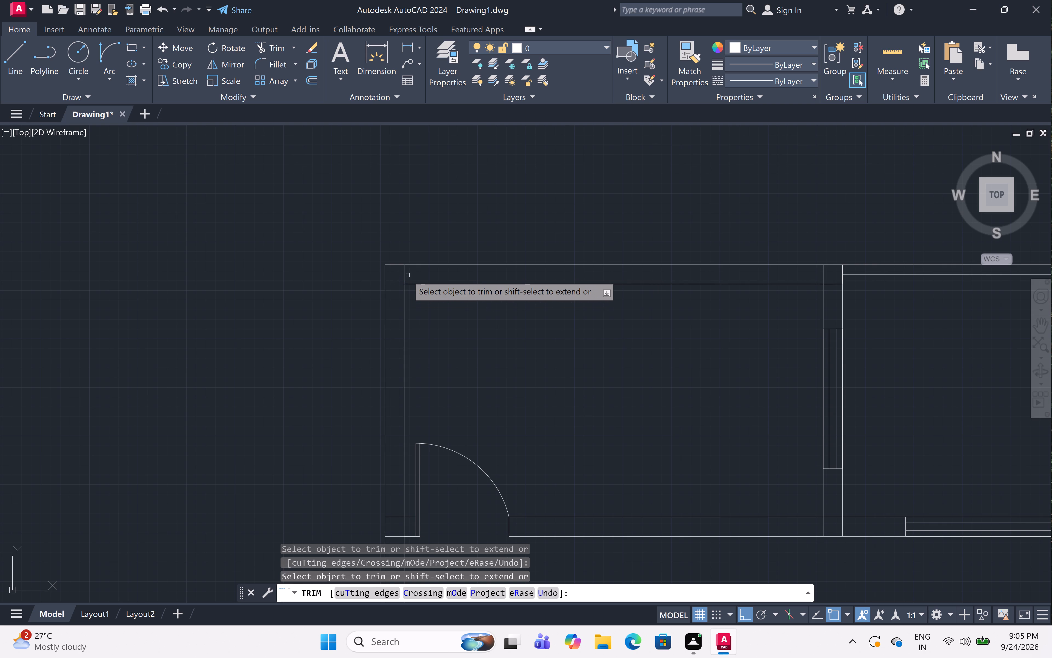
pyautogui.doubleClick(404, 275)
pyautogui.scroll(-5, 441, 279)
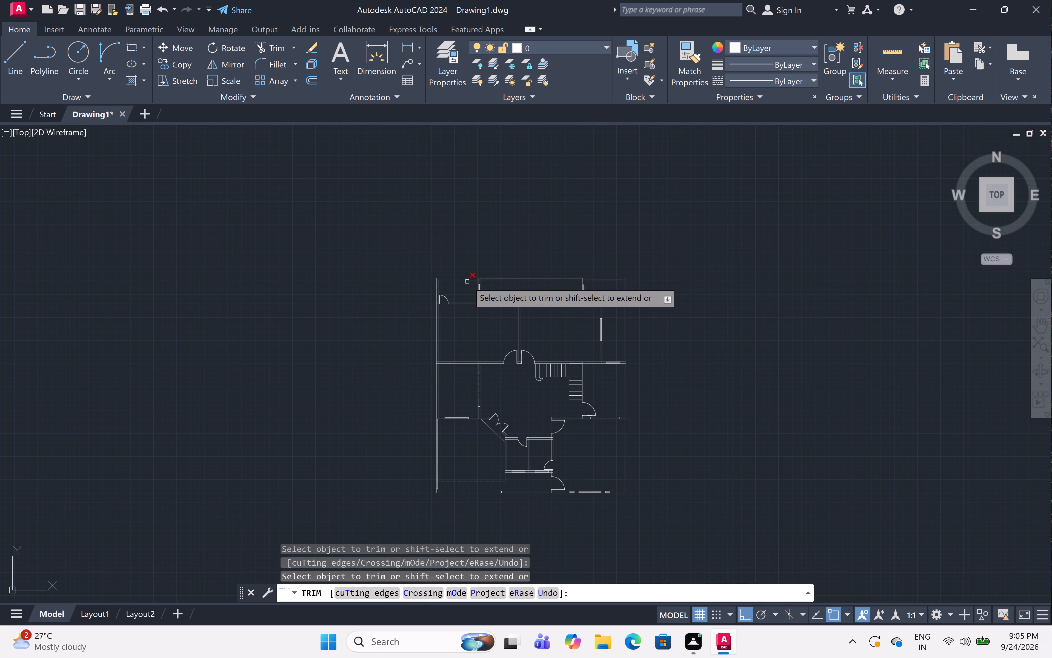
# Trim the overlapping wall line pieces where the northwest room's east partition meets the north exterior wall.
pyautogui.scroll(5, 485, 283)
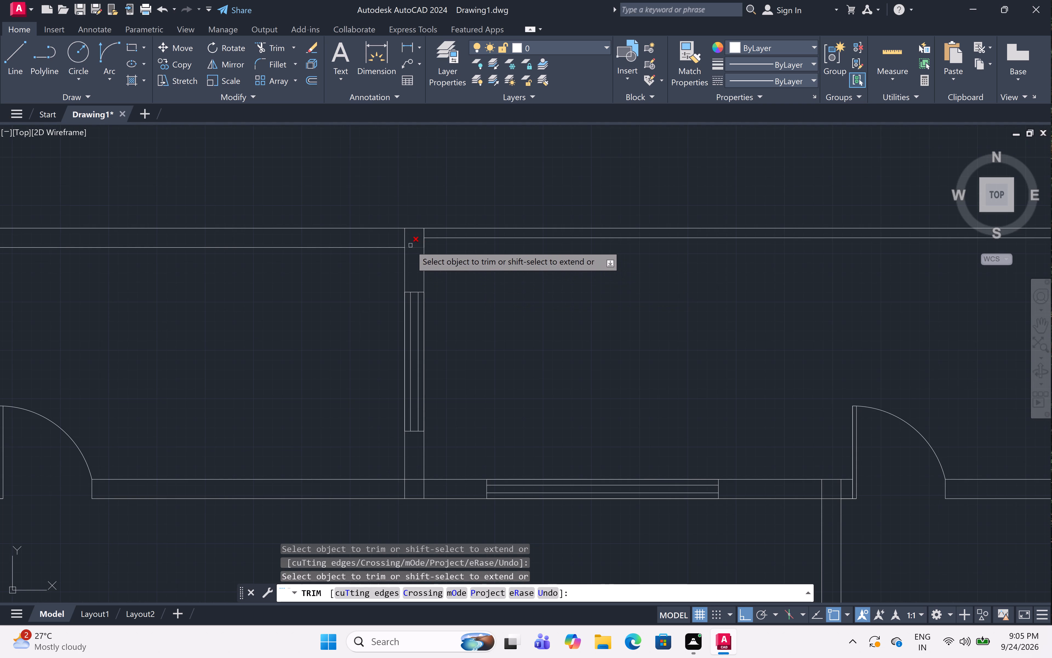
pyautogui.click(410, 245)
pyautogui.click(402, 238)
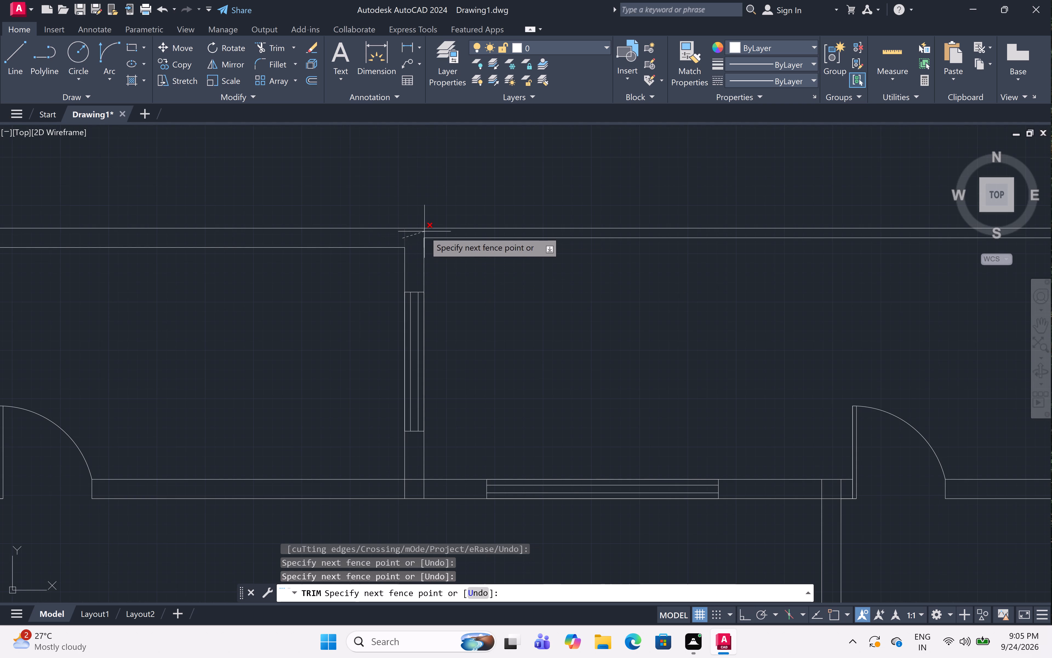
pyautogui.click(428, 234)
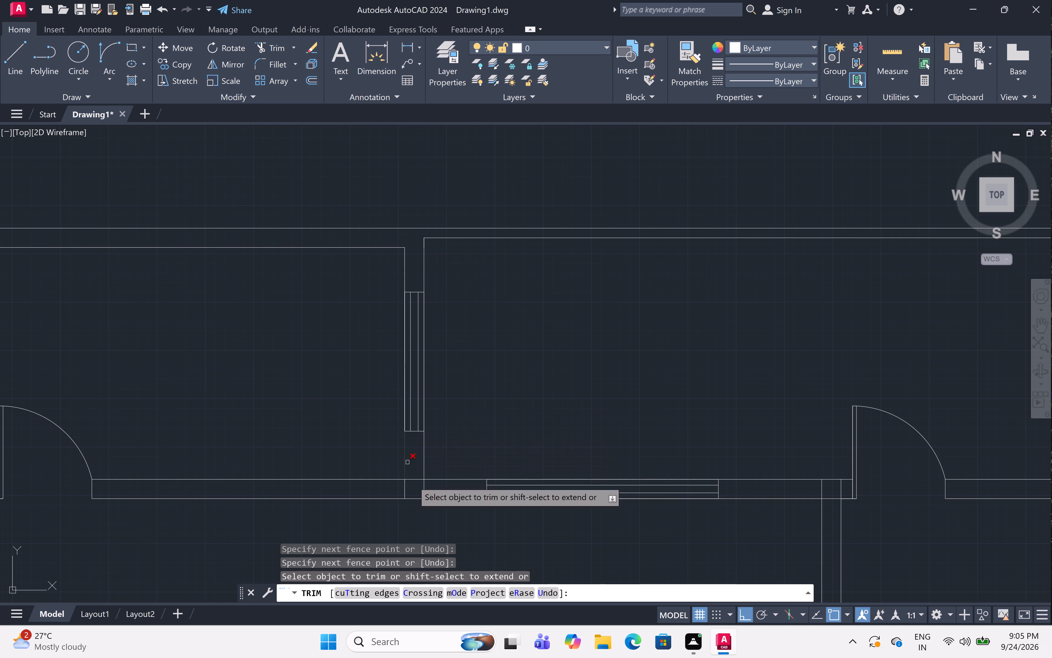
# Trim the overlapping wall line pieces where the northwest room's east partition meets that room's south wall.
pyautogui.click(394, 489)
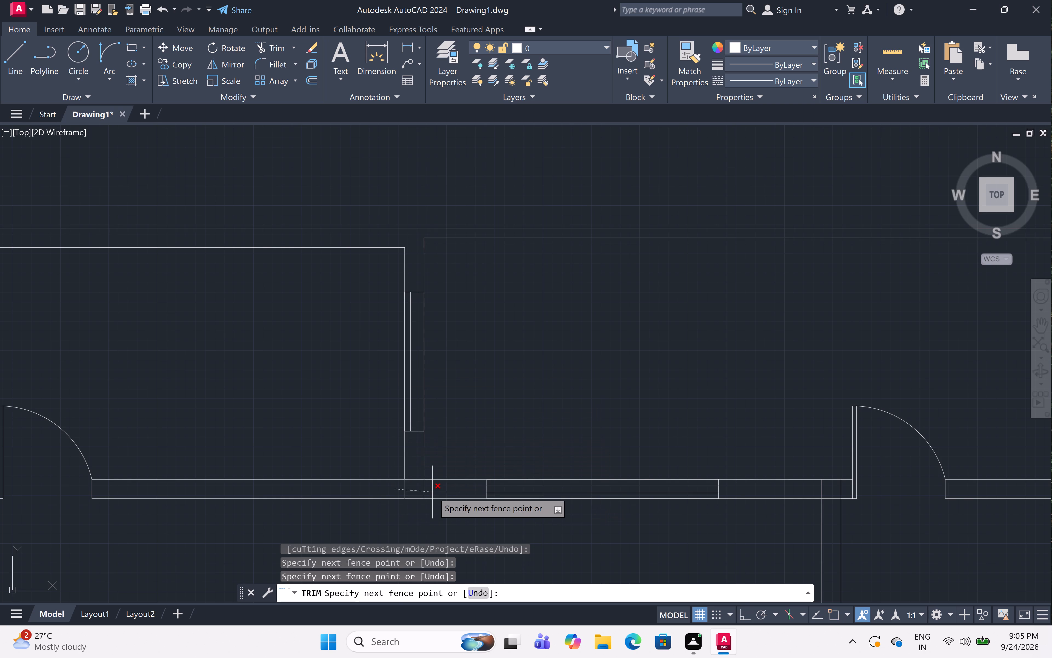
pyautogui.doubleClick(439, 488)
pyautogui.click(416, 473)
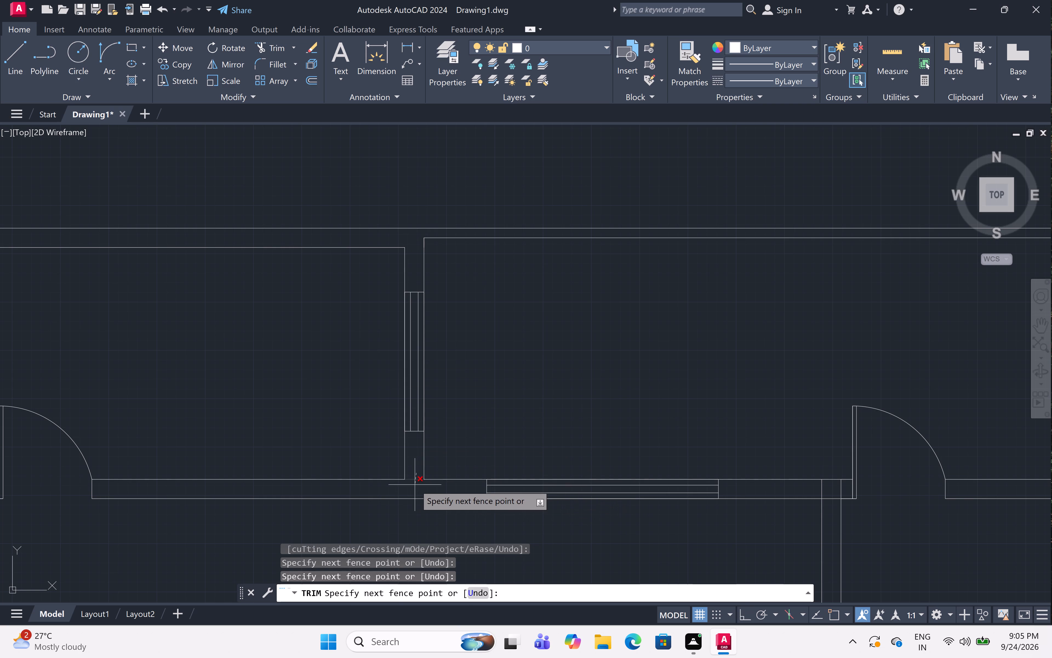
pyautogui.click(414, 485)
# Trim the overlapping wall line pieces where the partition between the two large rooms meets their north wall, beside the middle door.
pyautogui.scroll(-4, 417, 474)
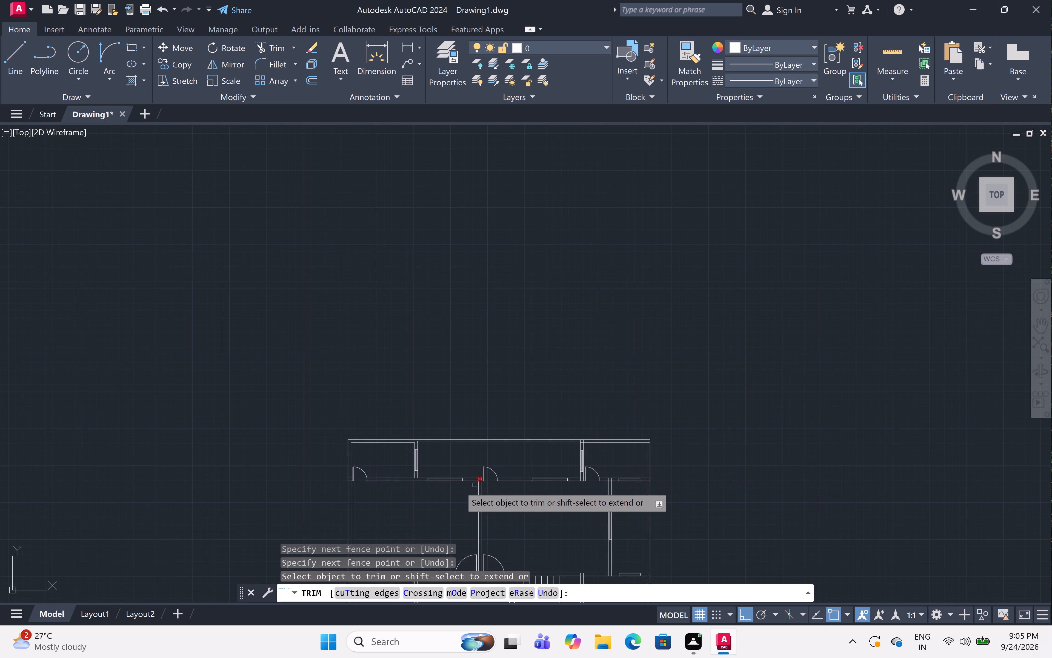
pyautogui.scroll(4, 475, 478)
pyautogui.scroll(2, 497, 490)
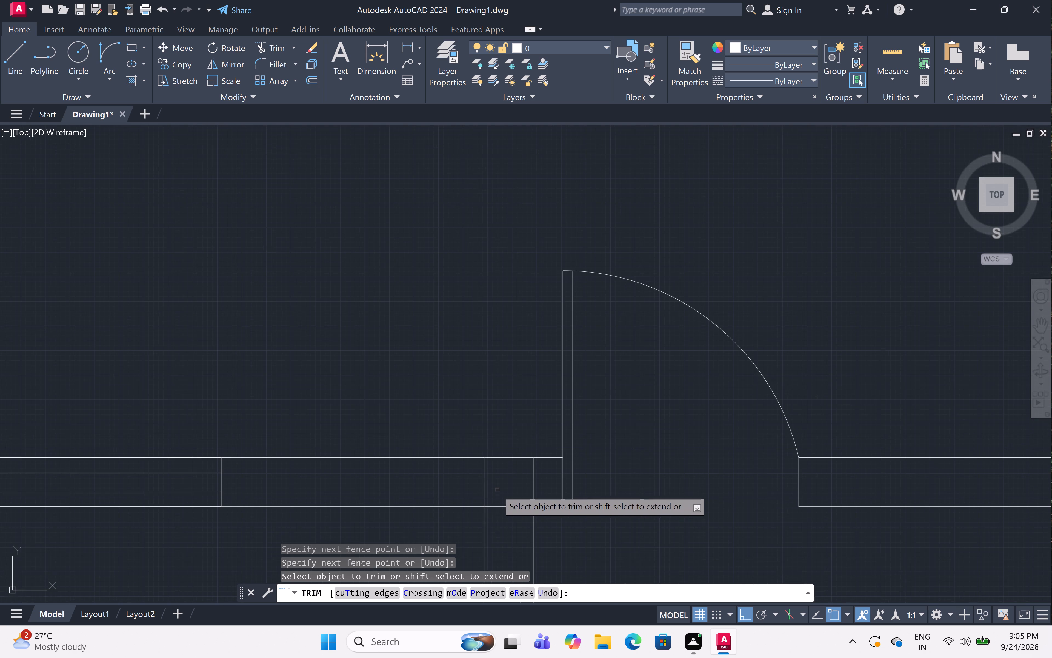
pyautogui.click(480, 489)
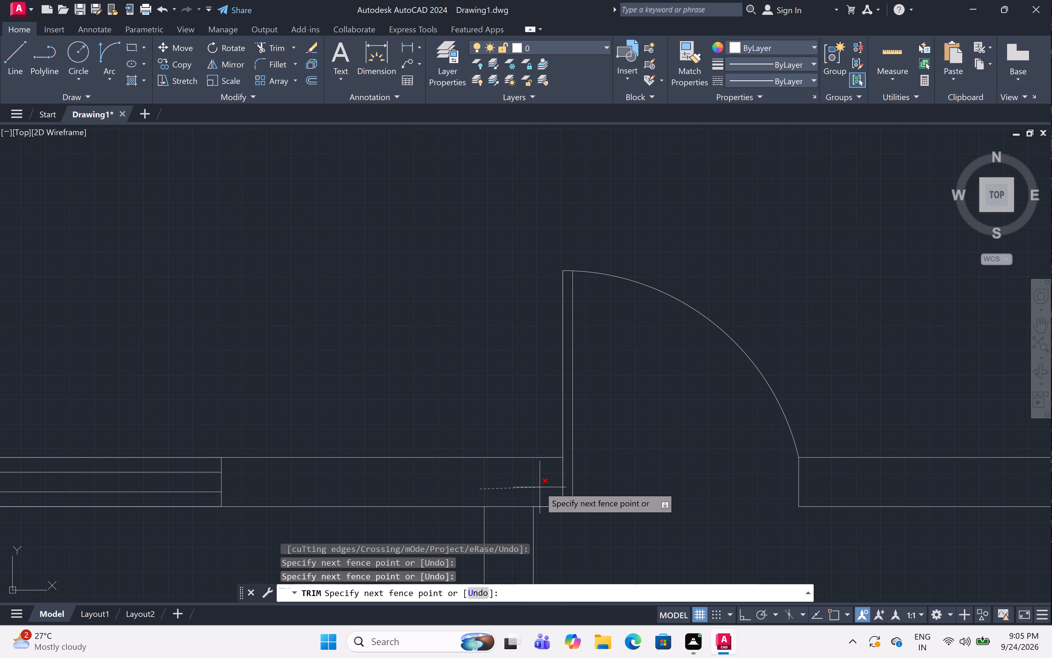
pyautogui.moveTo(542, 487); pyautogui.dragTo(538, 488)
pyautogui.moveTo(508, 492); pyautogui.dragTo(507, 495)
pyautogui.click(502, 517)
# Trim the overlapping wall line pieces where the northeast room's west partition meets that room's south wall.
pyautogui.scroll(-3, 506, 500)
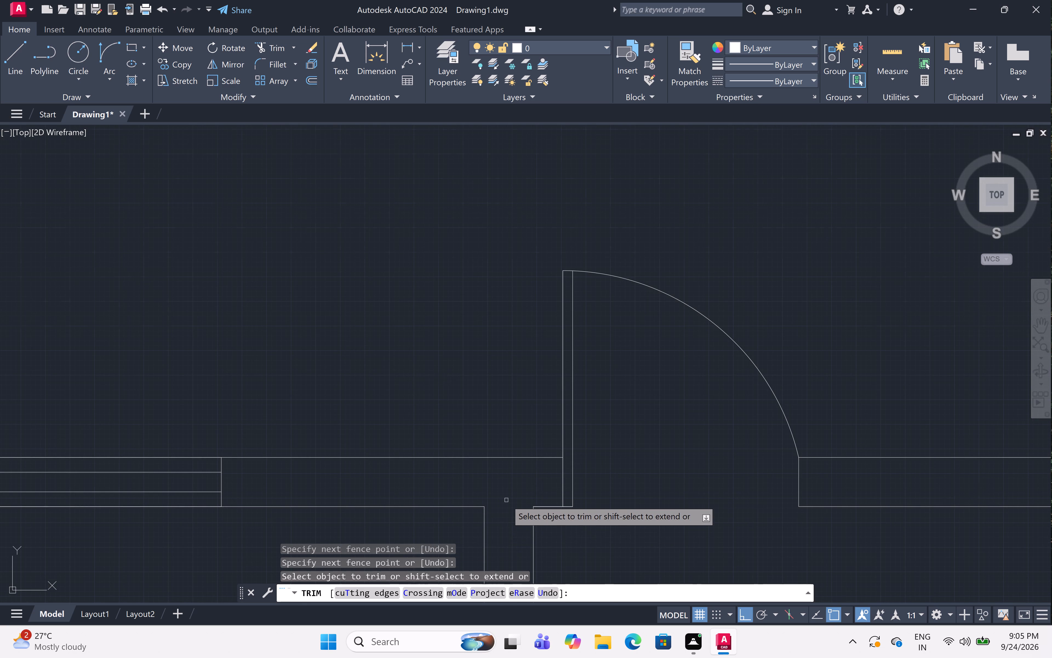
pyautogui.scroll(-2, 506, 500)
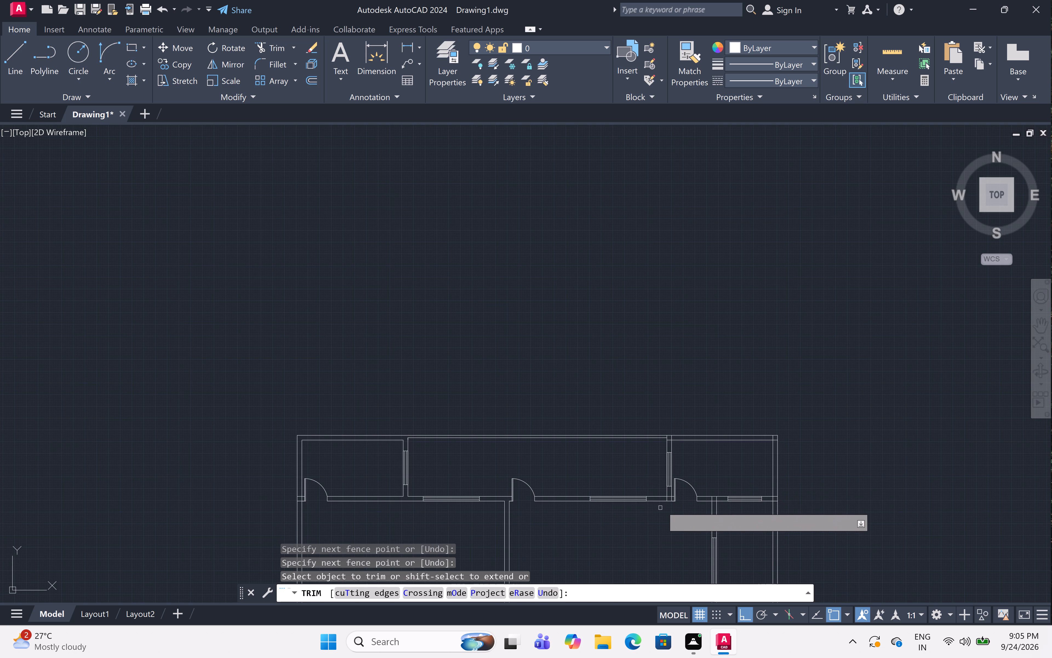
pyautogui.scroll(5, 667, 500)
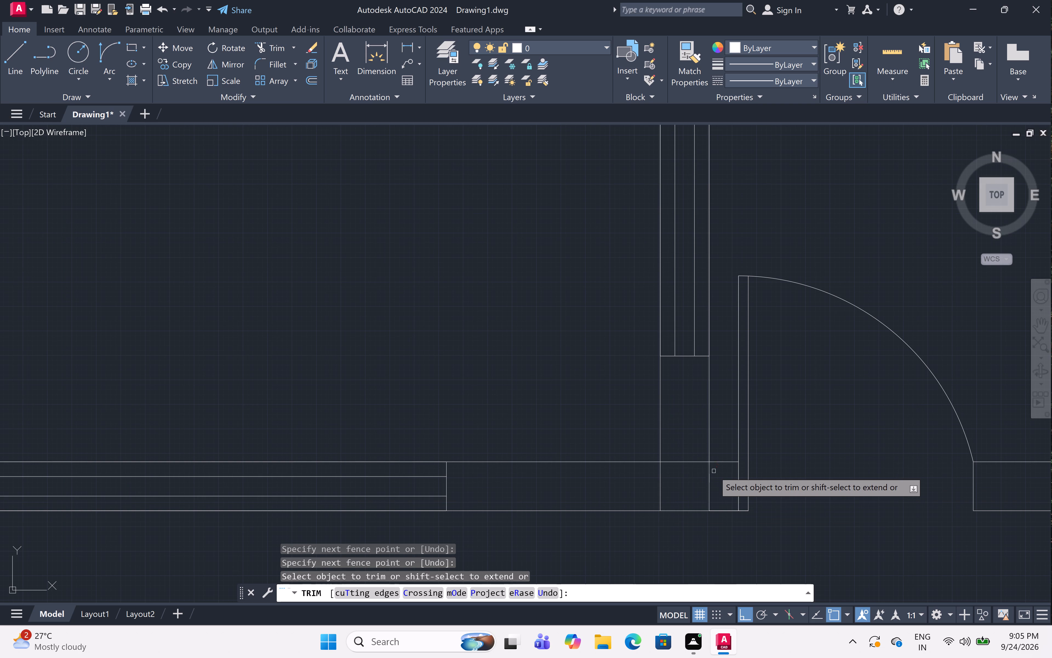
pyautogui.click(714, 471)
pyautogui.click(636, 482)
pyautogui.doubleClick(681, 447)
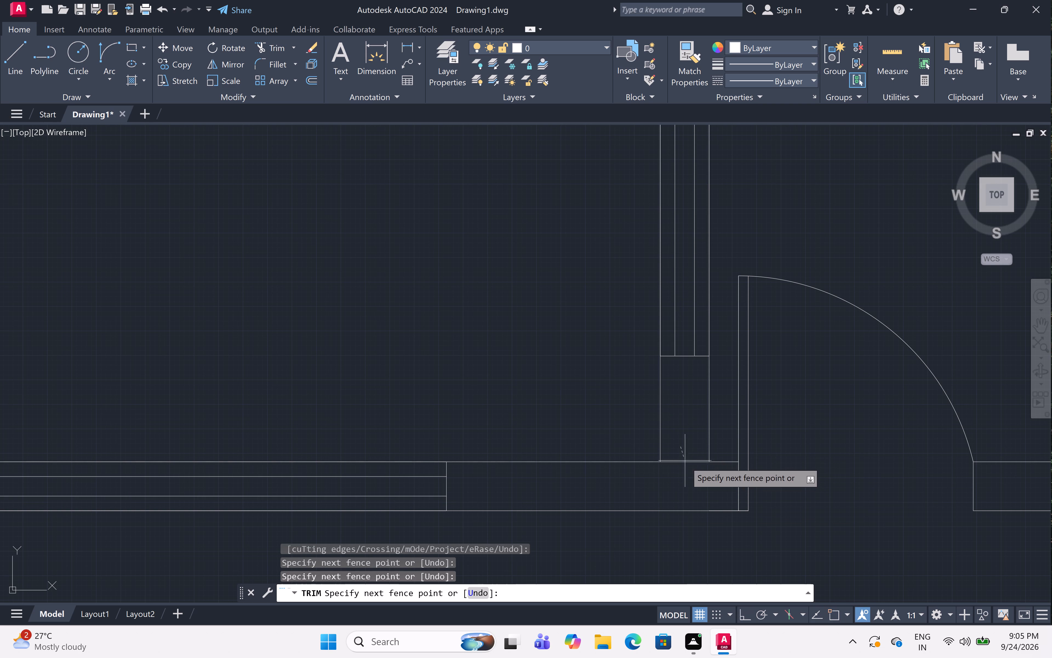
pyautogui.click(687, 469)
# Trim the overlapping wall line pieces where the northeast room's west partition meets the north exterior wall.
pyautogui.scroll(-4, 688, 463)
pyautogui.scroll(2, 679, 369)
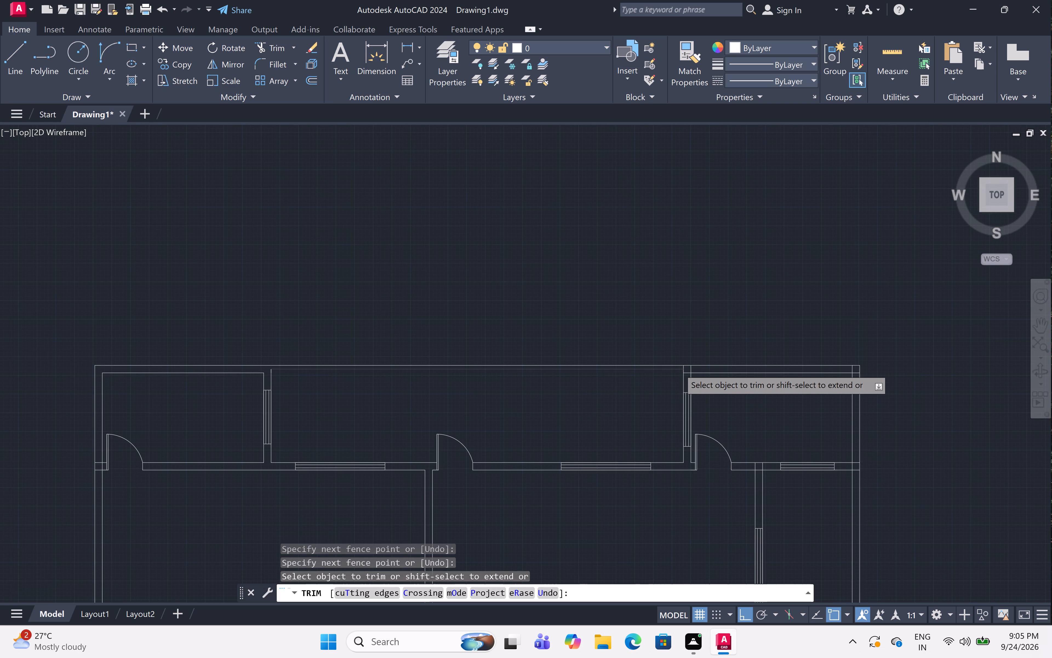
pyautogui.scroll(3, 679, 369)
pyautogui.click(703, 353)
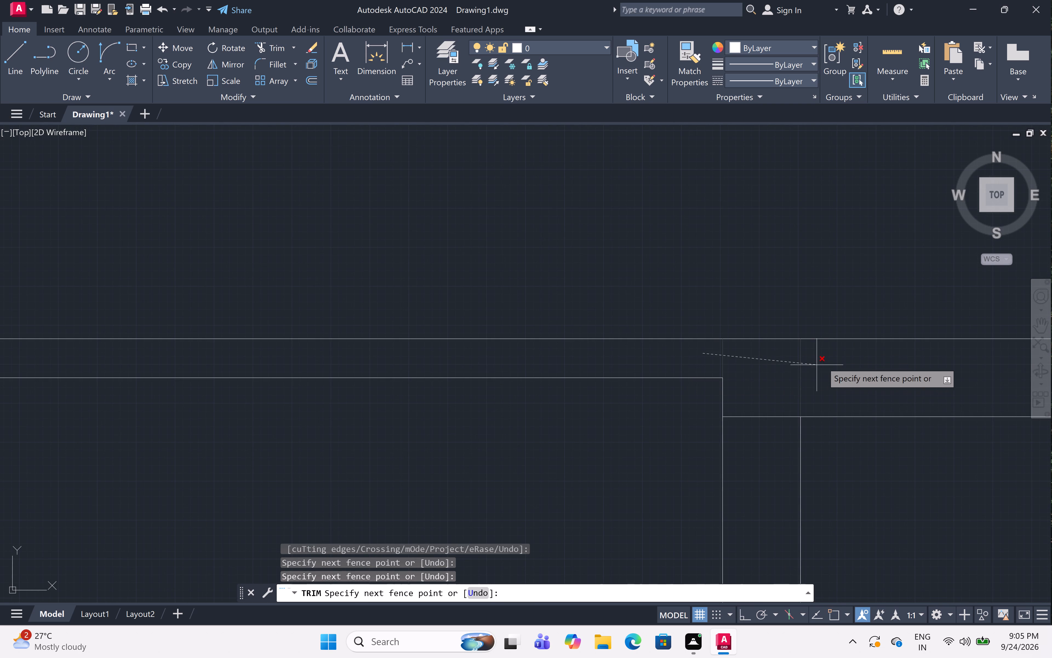
pyautogui.click(824, 361)
pyautogui.click(775, 405)
pyautogui.click(773, 434)
# Trim the overlapping inner wall line pieces inside the plan's northeast exterior corner.
pyautogui.scroll(-5, 768, 414)
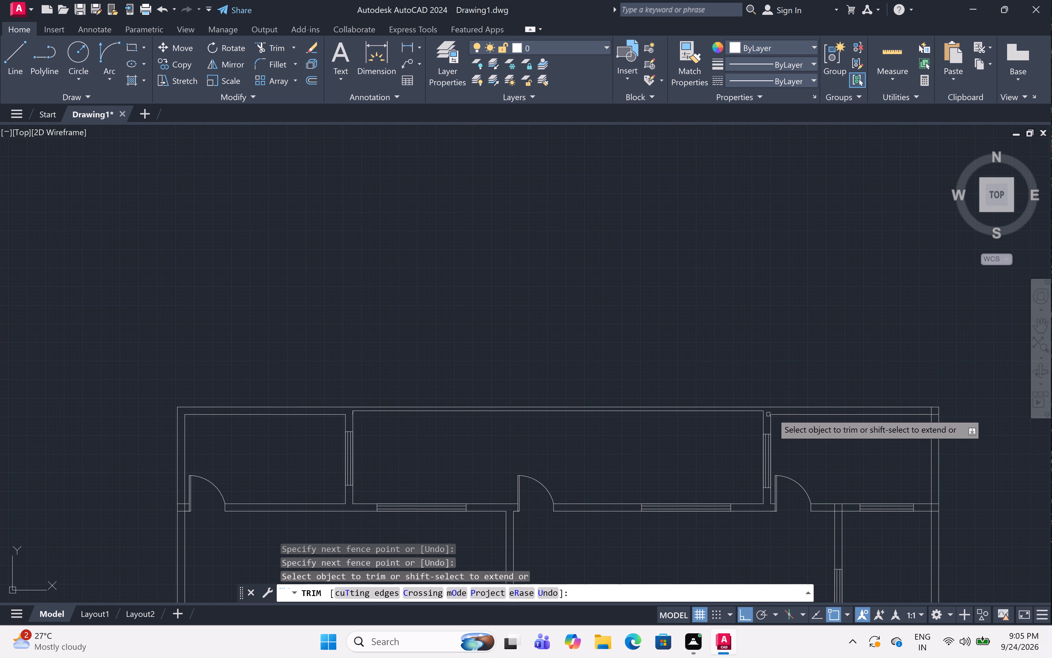
pyautogui.moveTo(1004, 430); pyautogui.dragTo(886, 330, button='middle')
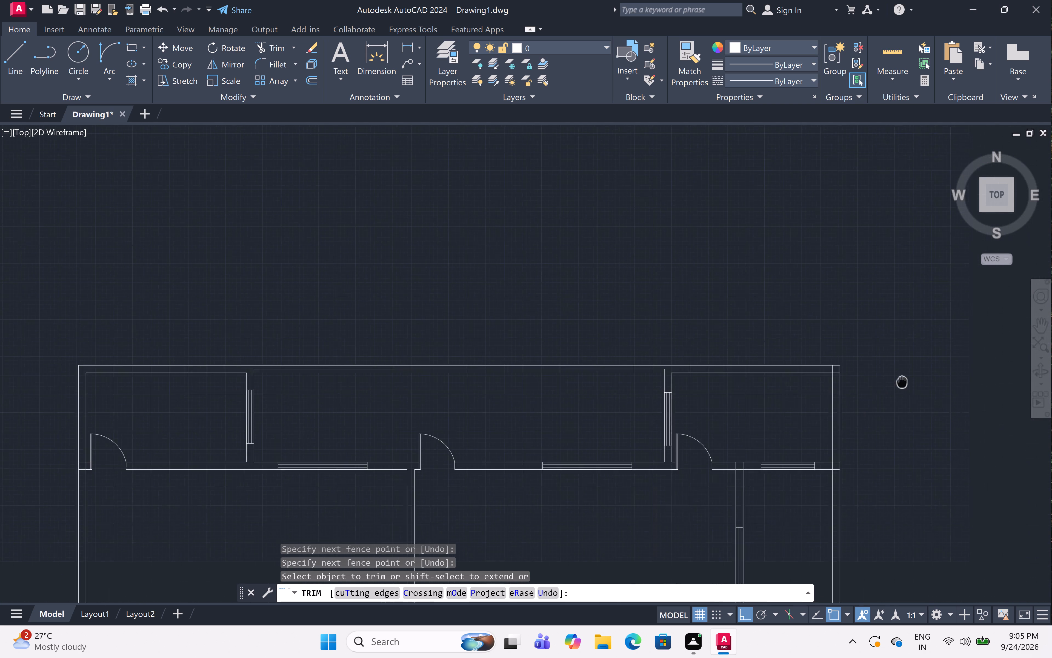
pyautogui.moveTo(886, 330); pyautogui.dragTo(884, 322, button='middle')
pyautogui.scroll(6, 812, 304)
pyautogui.click(780, 306)
pyautogui.click(857, 375)
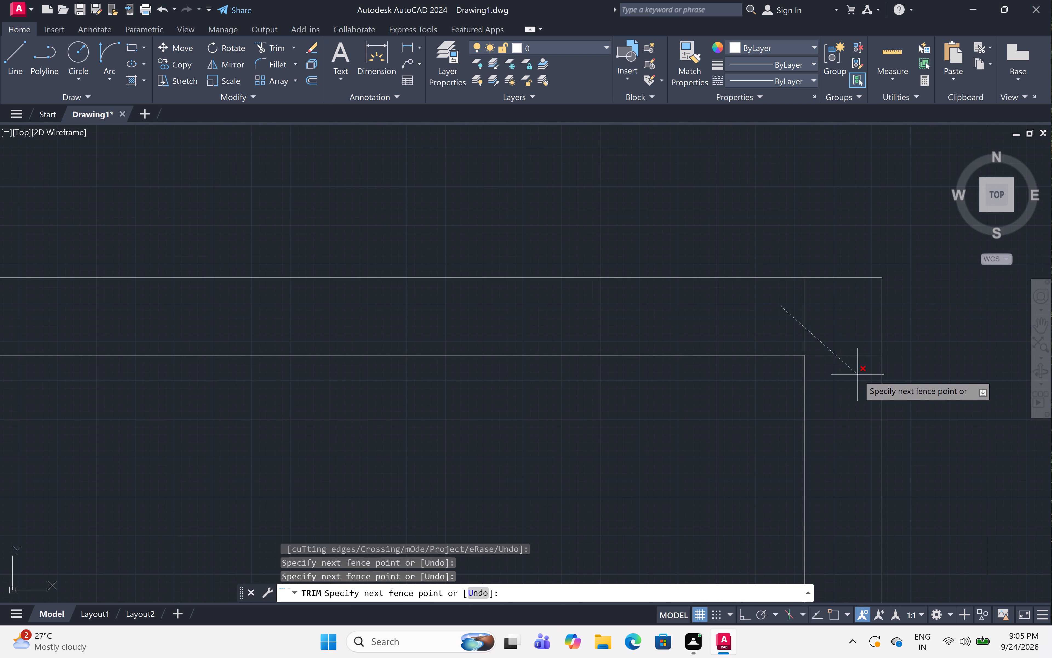
# Trim the overlapping wall line pieces where the northeast room's south wall meets the east exterior wall.
pyautogui.scroll(-6, 833, 287)
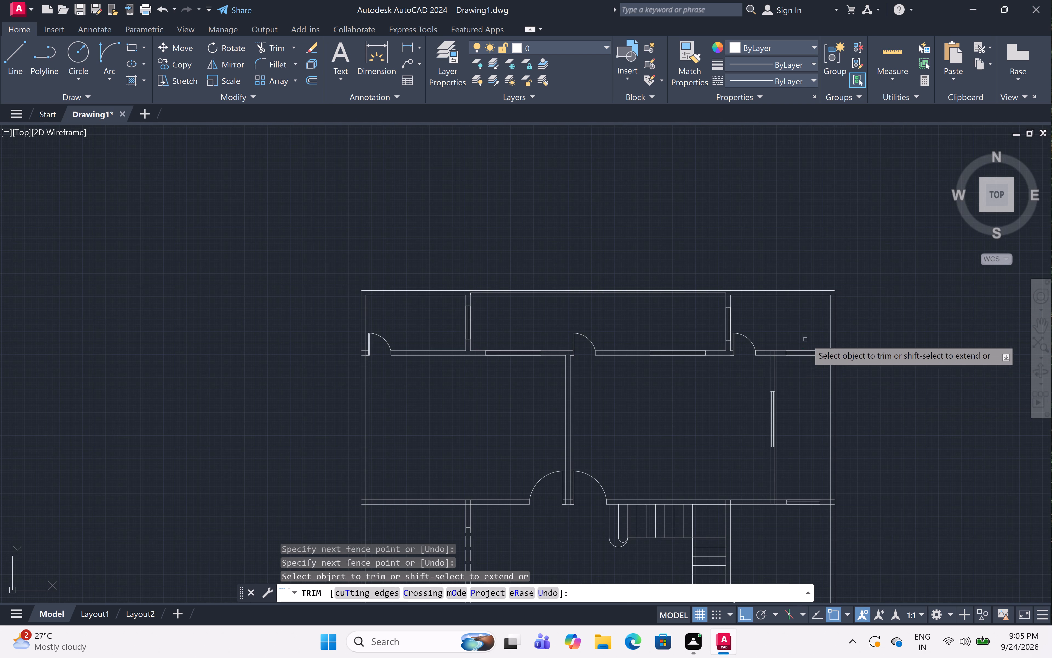
pyautogui.scroll(5, 826, 357)
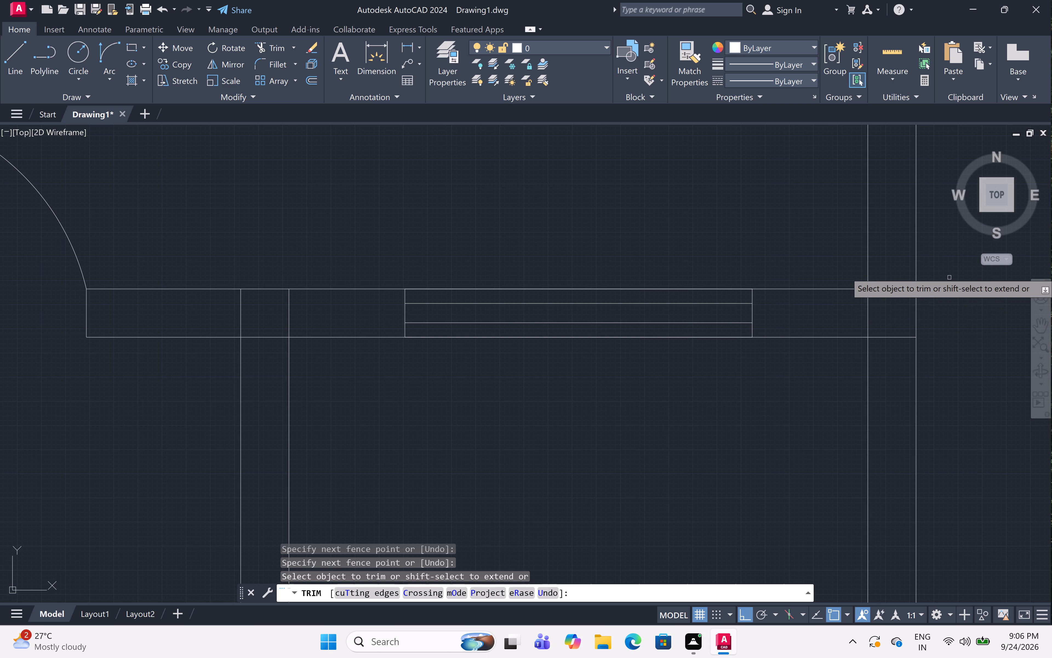
pyautogui.click(883, 266)
pyautogui.moveTo(898, 367); pyautogui.dragTo(895, 365)
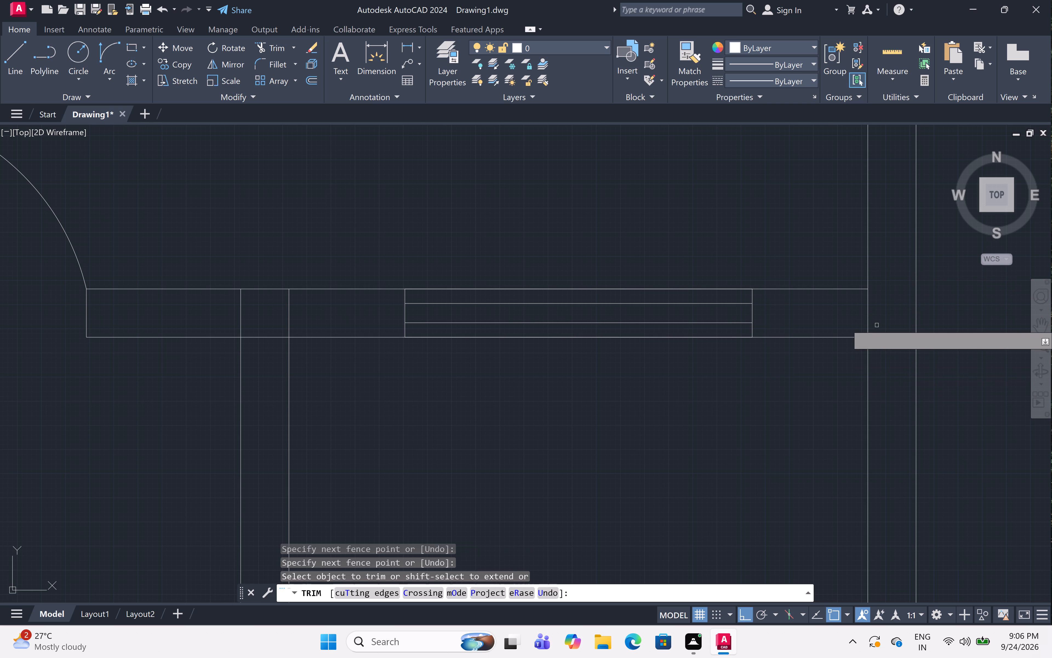
pyautogui.click(889, 314)
pyautogui.click(852, 315)
# Trim the overlapping wall line pieces where the narrow east room's west partition meets the northeast room's south wall.
pyautogui.scroll(-5, 858, 312)
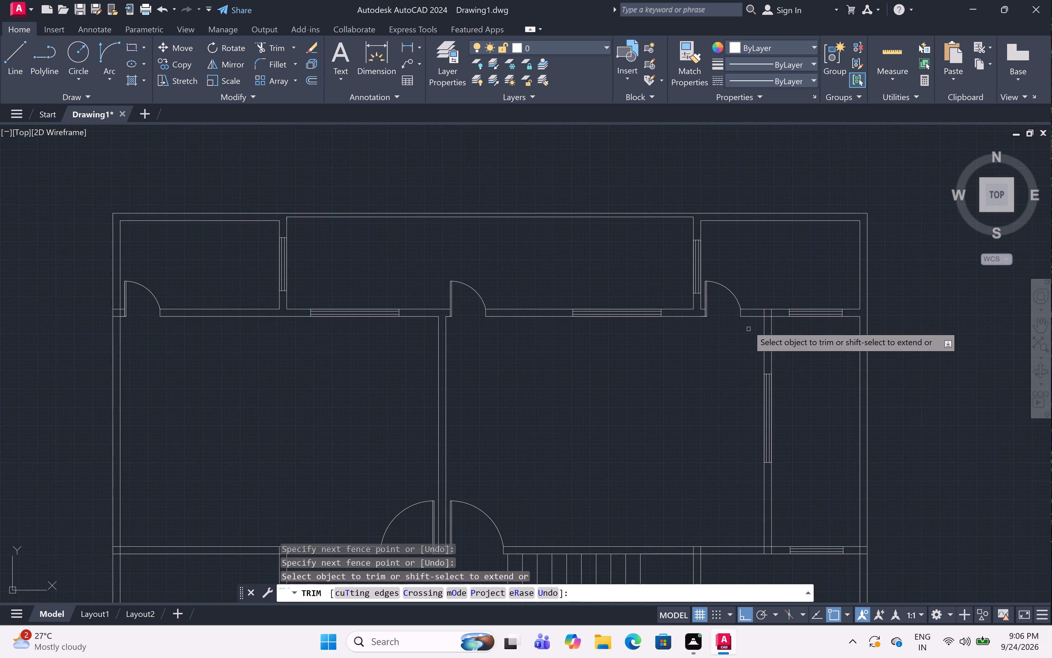
pyautogui.scroll(5, 759, 308)
pyautogui.click(777, 348)
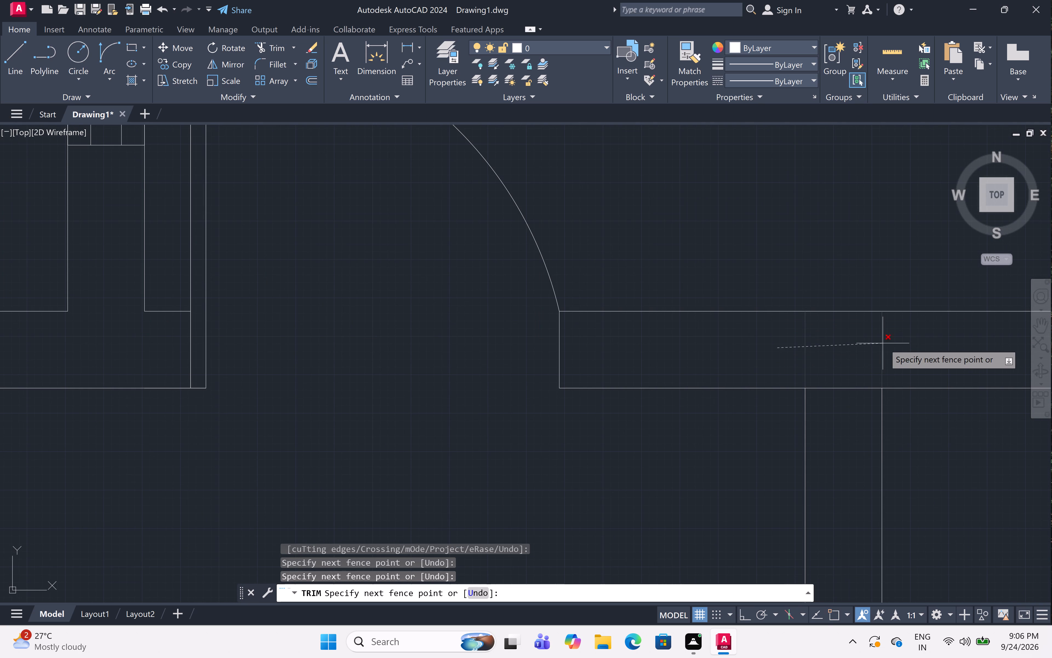
pyautogui.click(901, 344)
pyautogui.click(829, 356)
pyautogui.click(851, 420)
# Trim the overlapping wall line pieces where the narrow east room's south wall meets the east exterior wall.
pyautogui.scroll(-7, 818, 345)
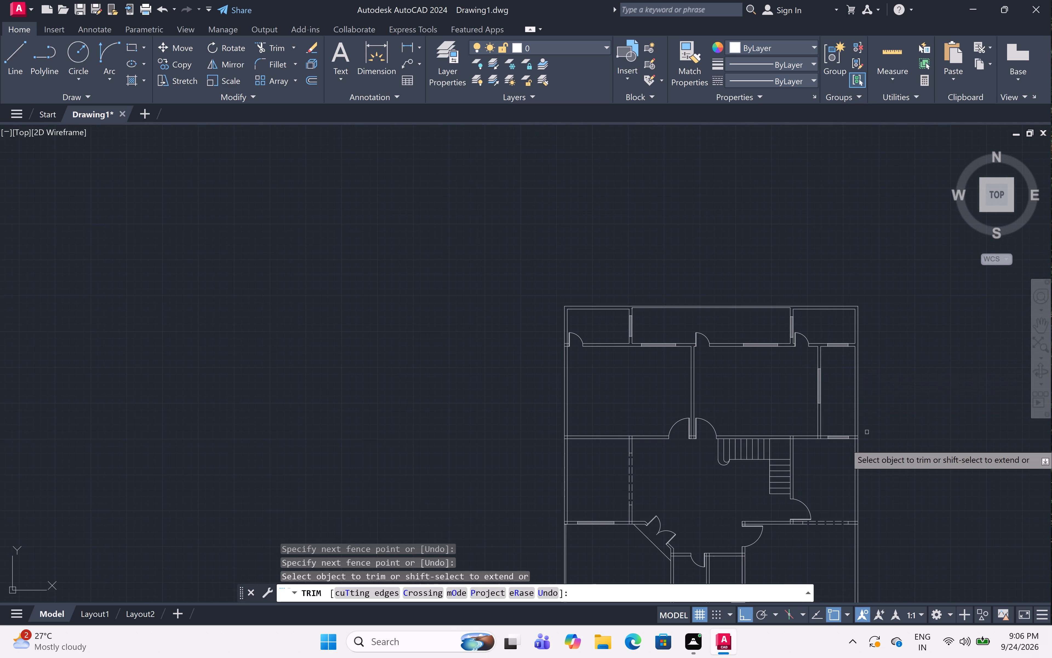
pyautogui.scroll(6, 860, 444)
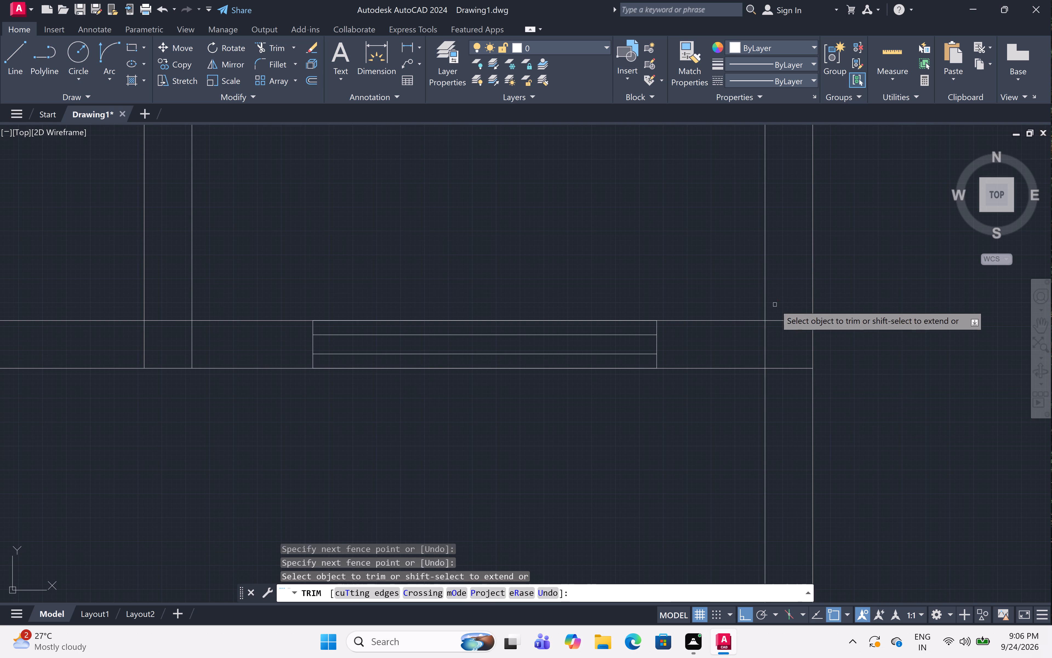
pyautogui.click(775, 305)
pyautogui.click(787, 376)
pyautogui.click(786, 352)
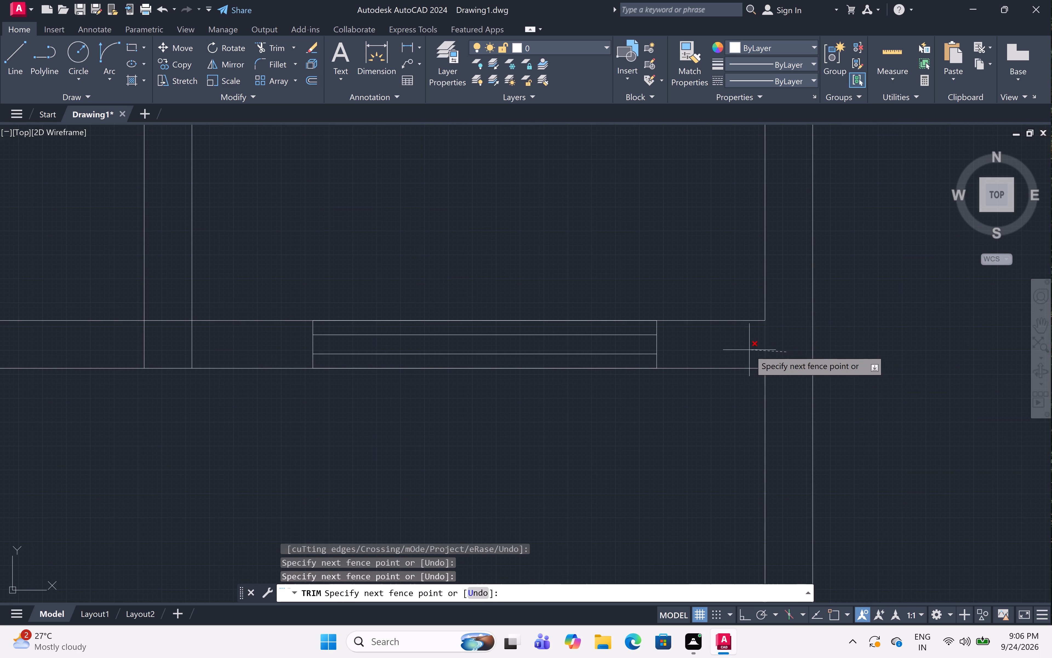
pyautogui.click(749, 350)
# Trim the overlapping wall line pieces where the narrow east room's west partition meets that room's south wall.
pyautogui.scroll(-5, 776, 335)
pyautogui.scroll(6, 686, 329)
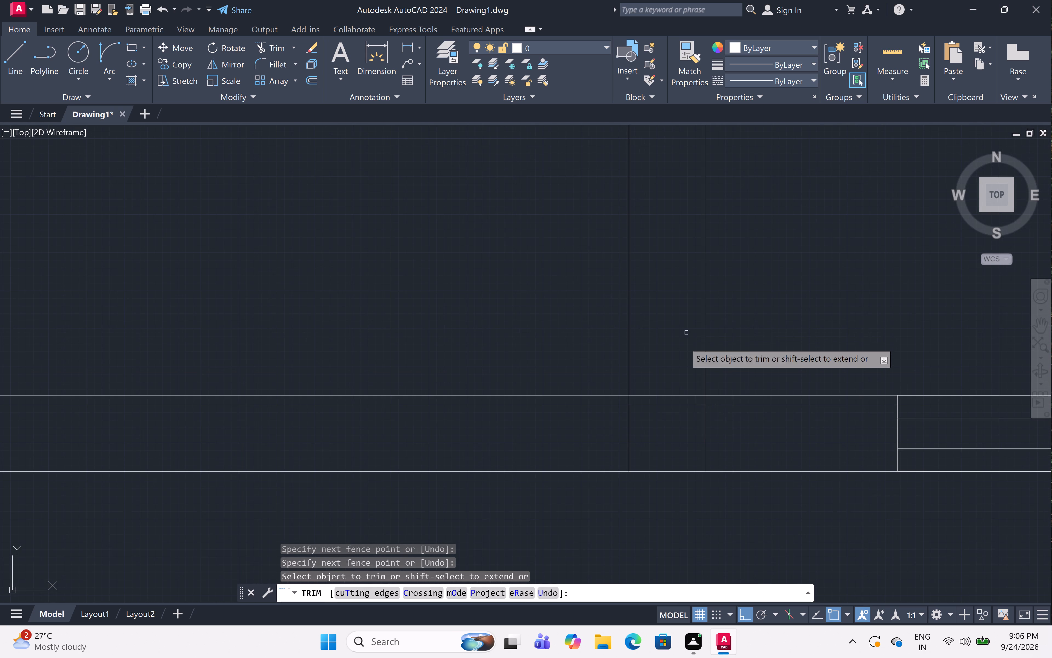
pyautogui.moveTo(600, 418); pyautogui.dragTo(602, 418)
pyautogui.click(750, 427)
pyautogui.click(649, 358)
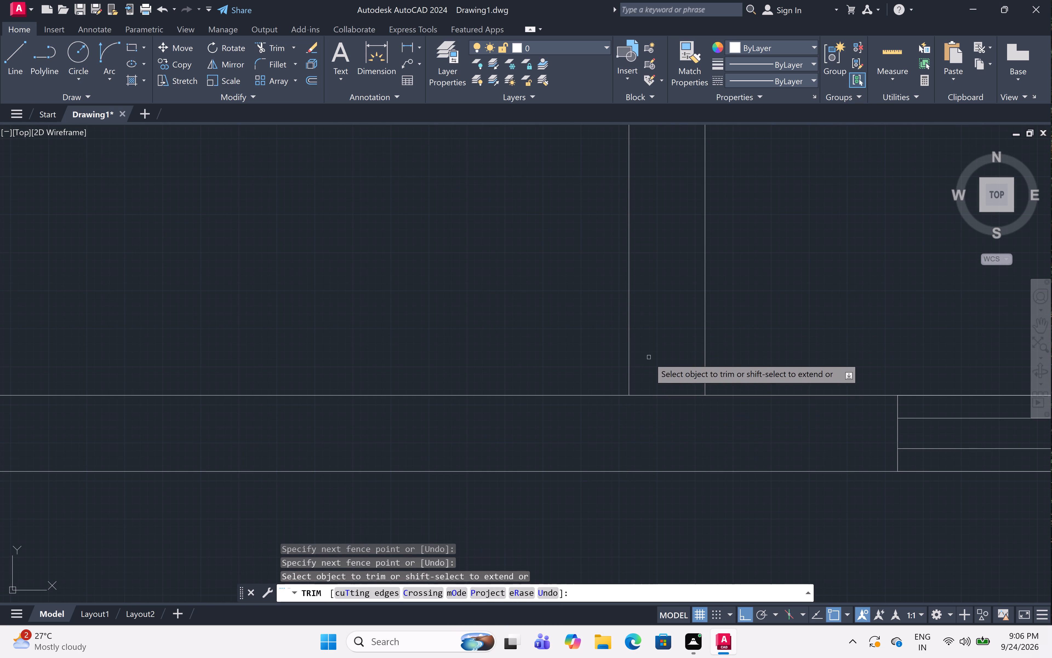
pyautogui.click(658, 414)
# Trim the overlapping wall line pieces where the wall east of the staircase meets the cross wall to its north.
pyautogui.scroll(-6, 654, 337)
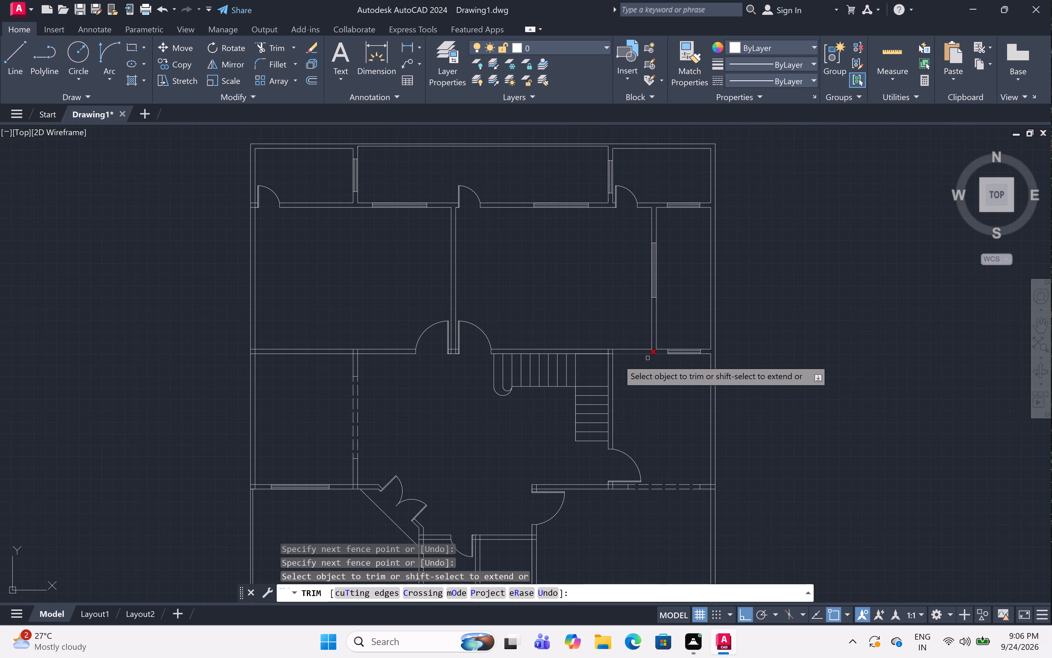
pyautogui.scroll(6, 611, 355)
pyautogui.click(524, 293)
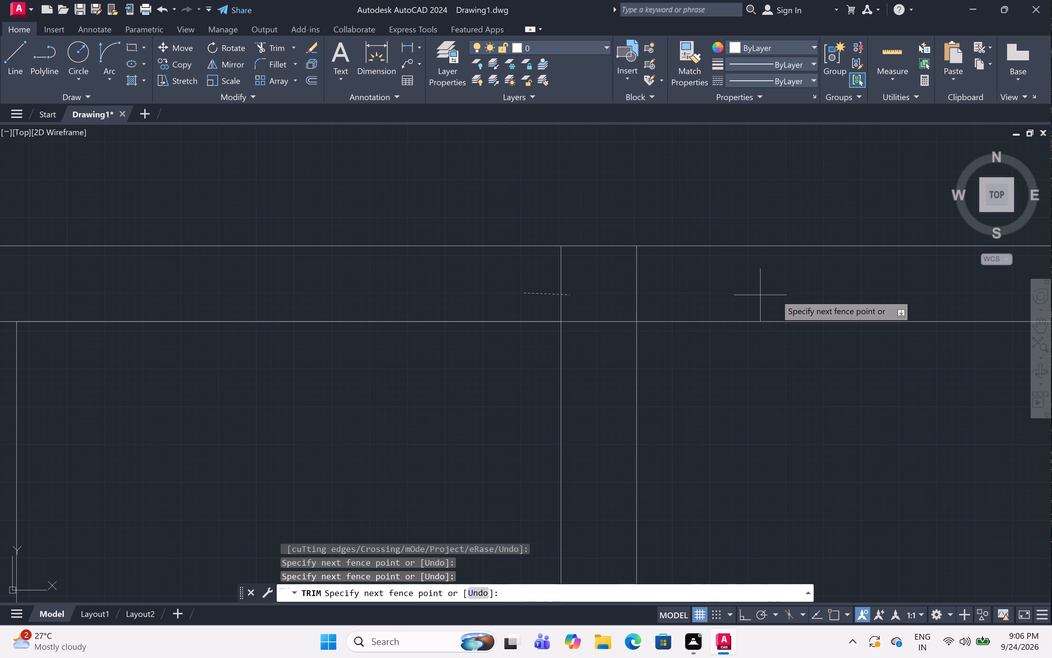
pyautogui.click(776, 295)
pyautogui.click(621, 301)
pyautogui.click(613, 351)
# Trim the overlapping partition and cross-wall line pieces between the two door leaves at the central partition's south end.
pyautogui.scroll(-5, 605, 322)
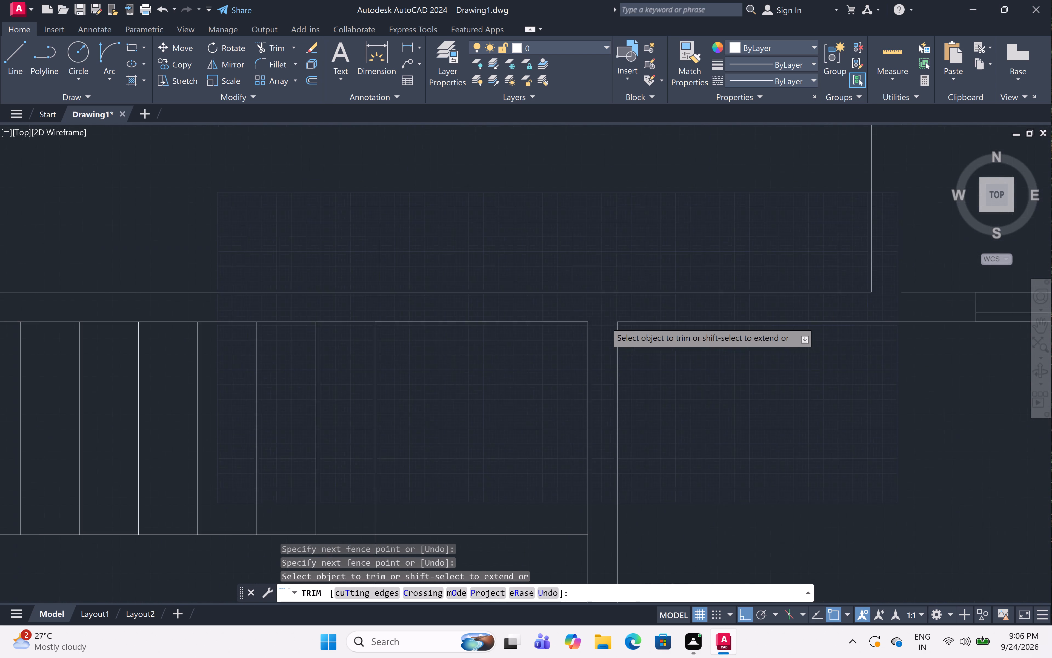
pyautogui.scroll(-2, 605, 322)
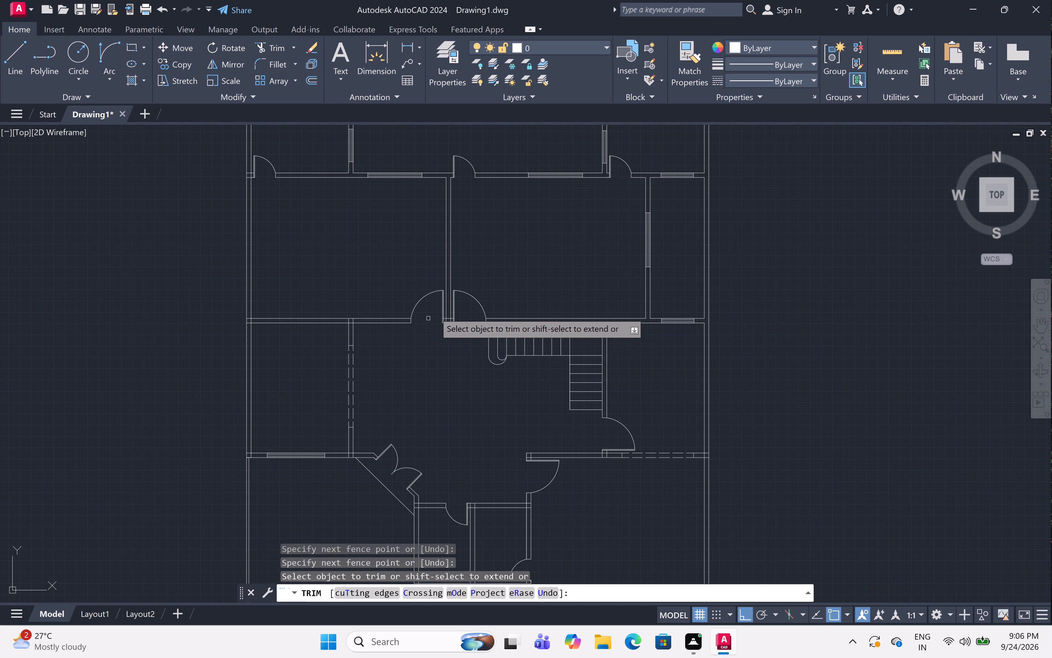
pyautogui.scroll(6, 445, 317)
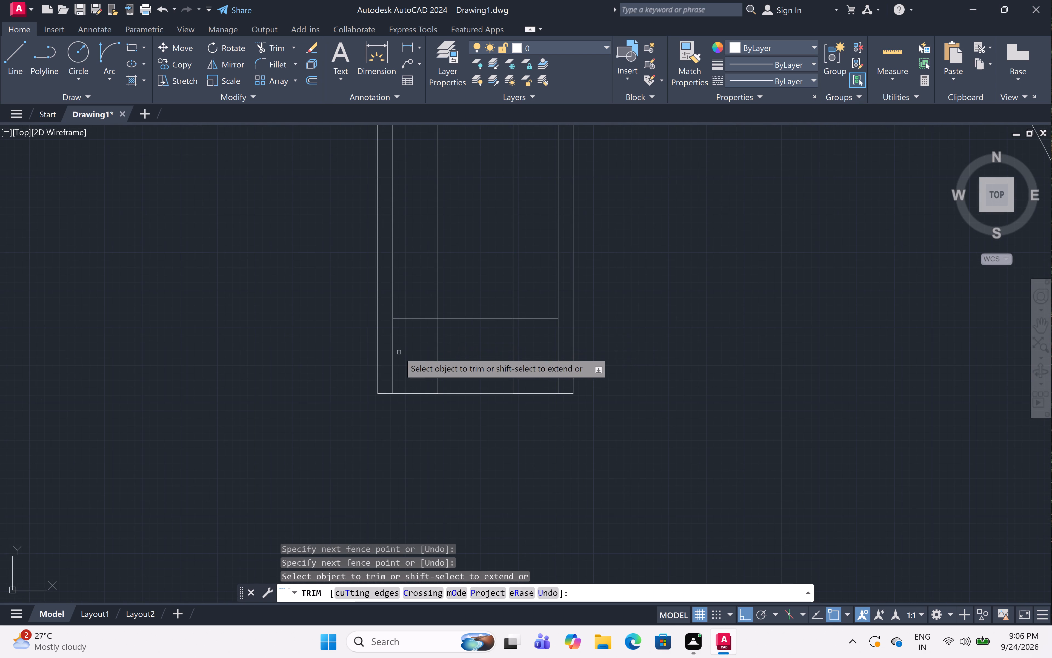
pyautogui.click(413, 354)
pyautogui.click(532, 347)
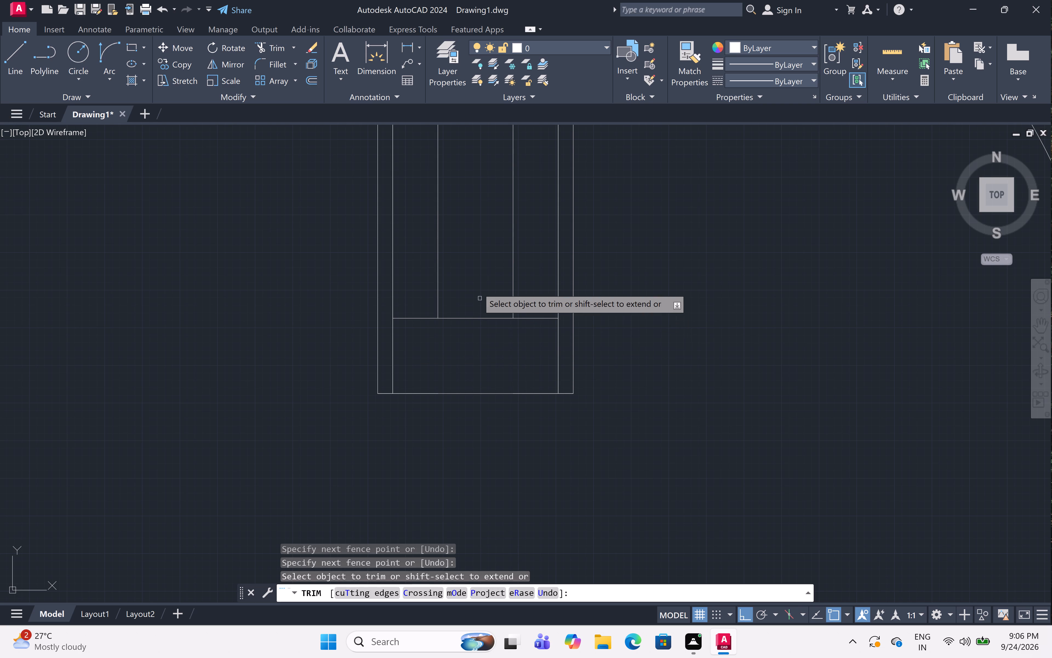
pyautogui.click(477, 287)
pyautogui.click(479, 337)
# Trim the overlapping wall line pieces where the west room's dashed-opening partition meets the cross wall to its north.
pyautogui.scroll(-8, 472, 317)
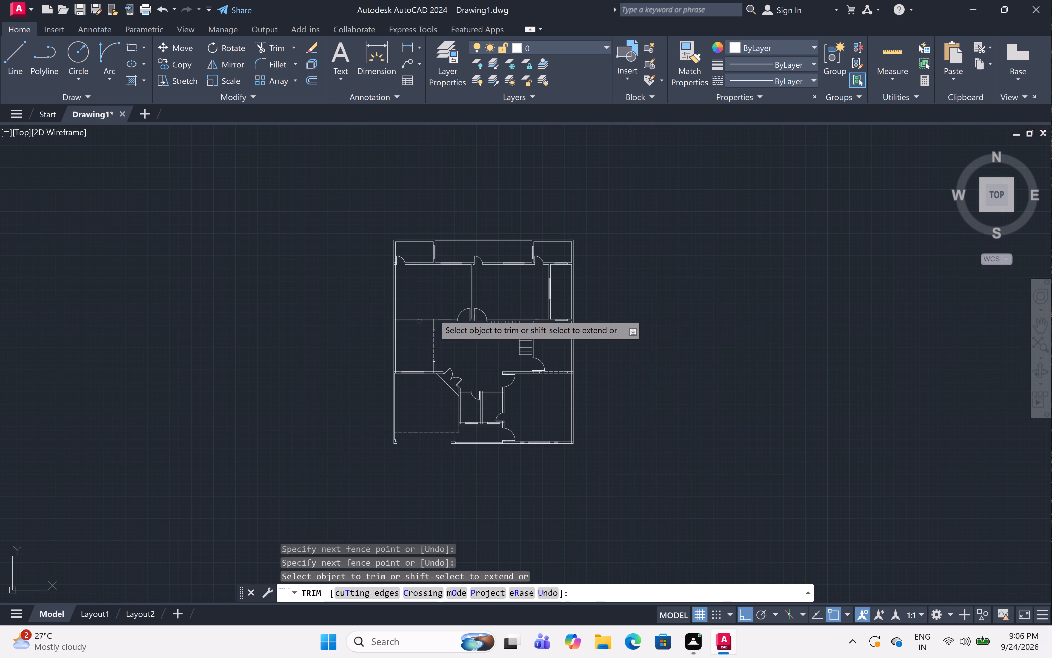
pyautogui.scroll(6, 437, 313)
pyautogui.click(373, 385)
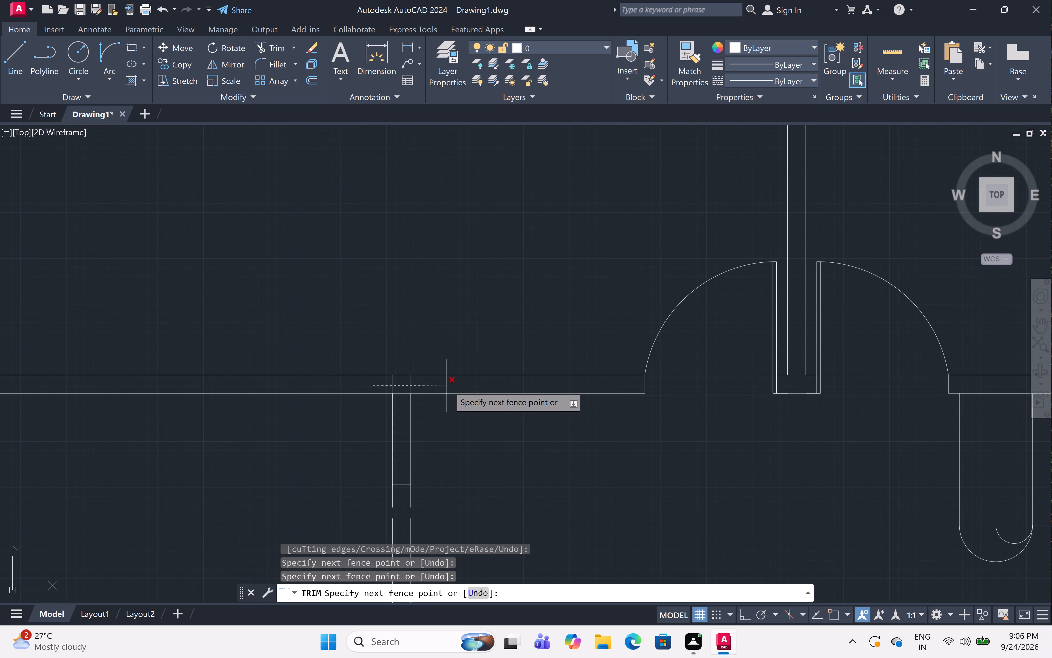
pyautogui.click(448, 386)
pyautogui.scroll(3, 402, 389)
pyautogui.click(402, 389)
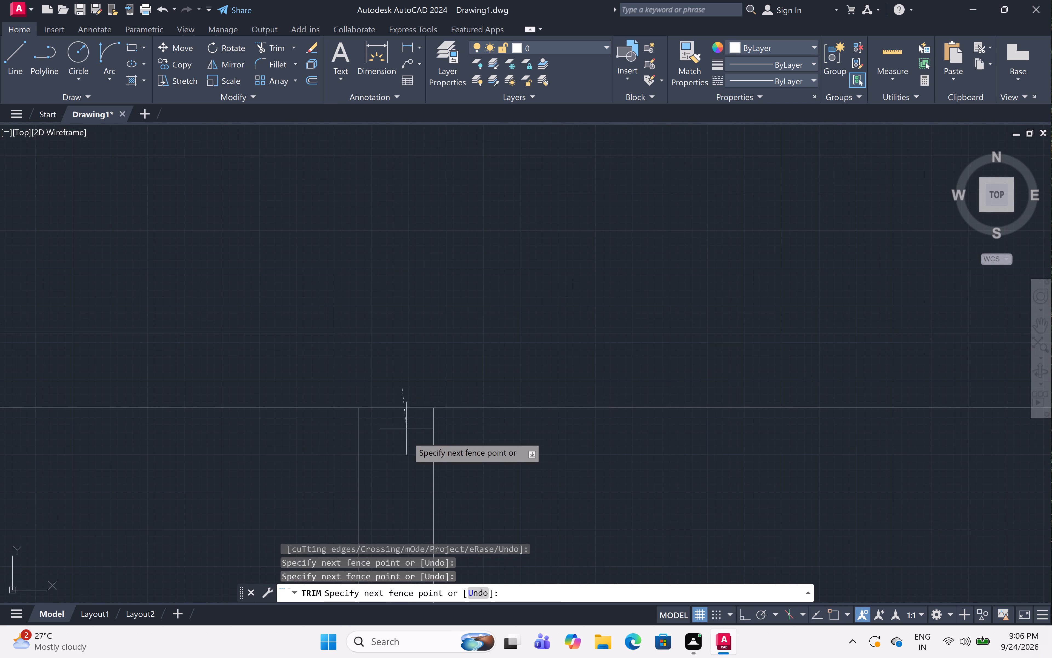
pyautogui.click(407, 437)
# Trim the overlapping wall line pieces at the southwest corner of the west room, where its window wall meets the exterior wall.
pyautogui.scroll(-9, 405, 384)
pyautogui.scroll(4, 389, 420)
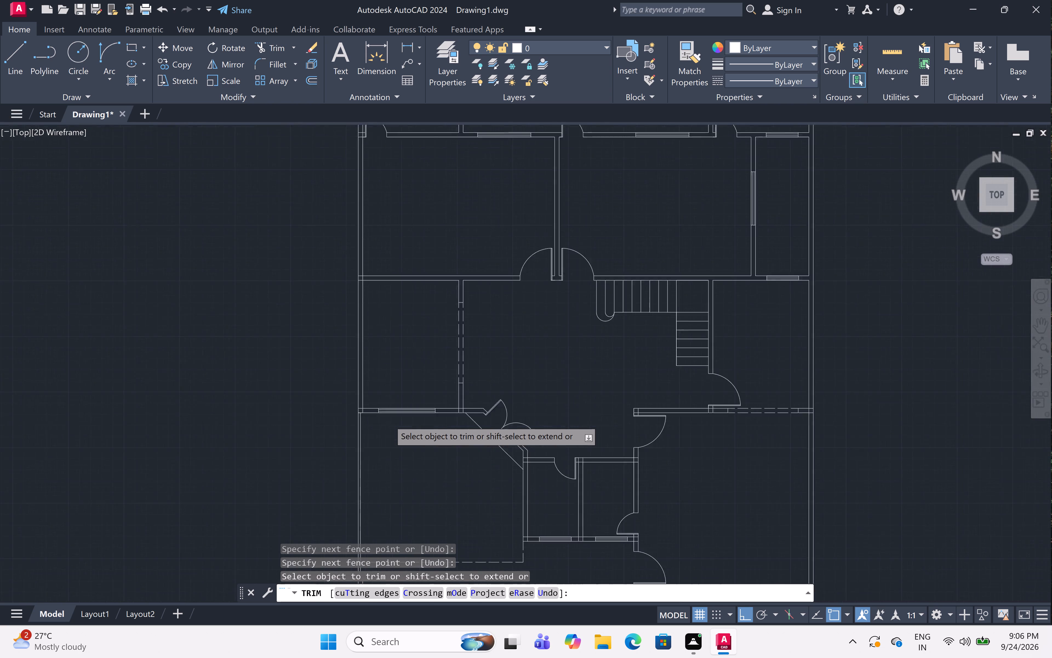
pyautogui.scroll(2, 389, 420)
pyautogui.scroll(2, 271, 388)
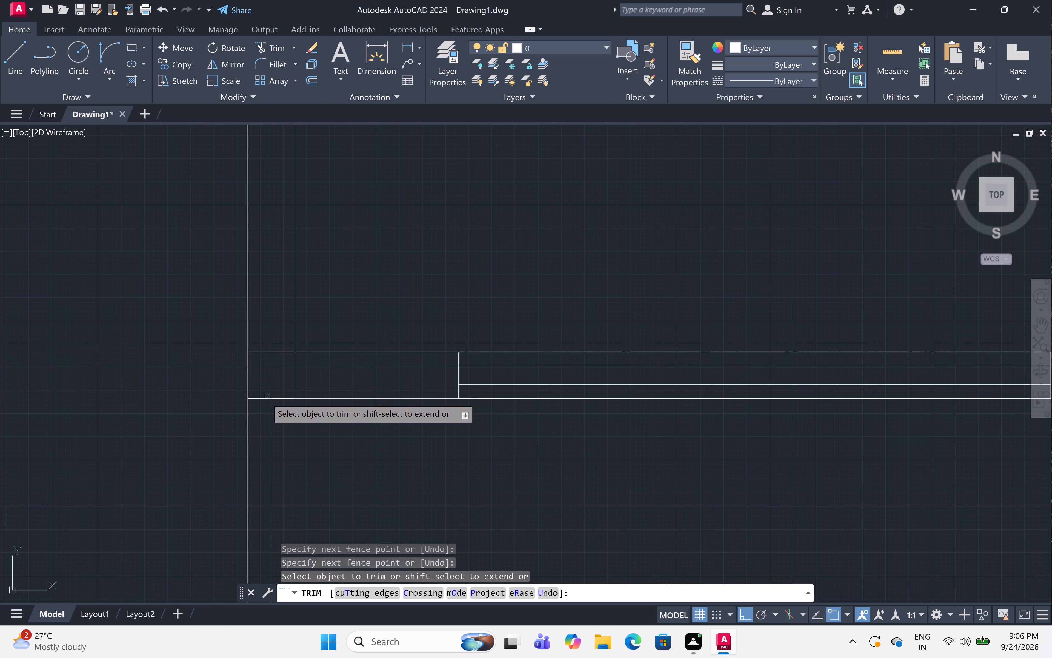
pyautogui.doubleClick(265, 398)
pyautogui.click(264, 399)
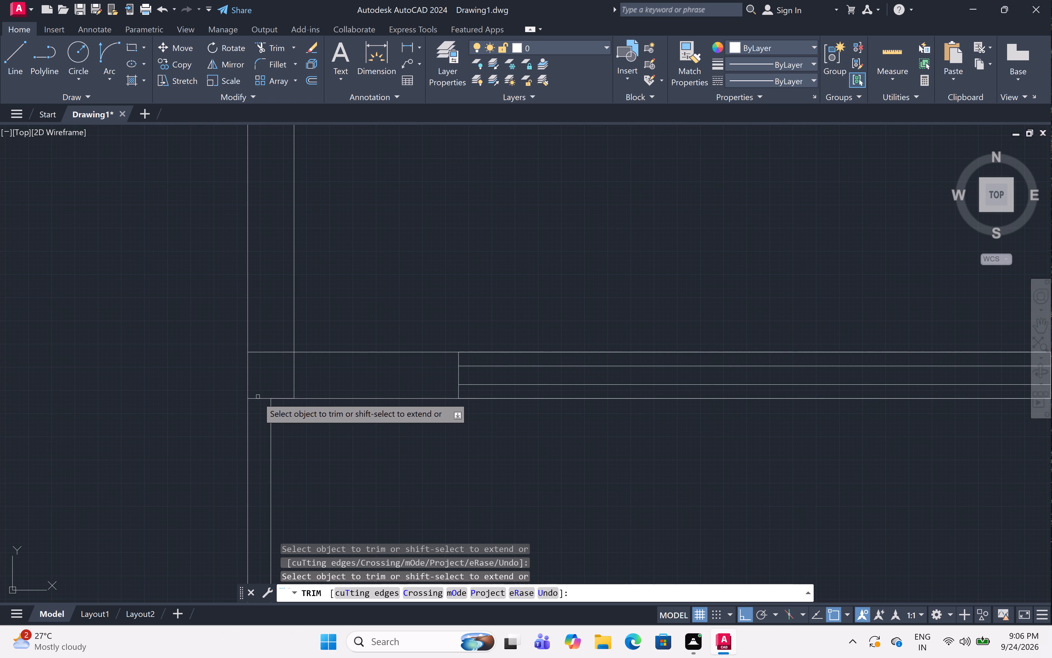
pyautogui.click(257, 400)
pyautogui.click(266, 334)
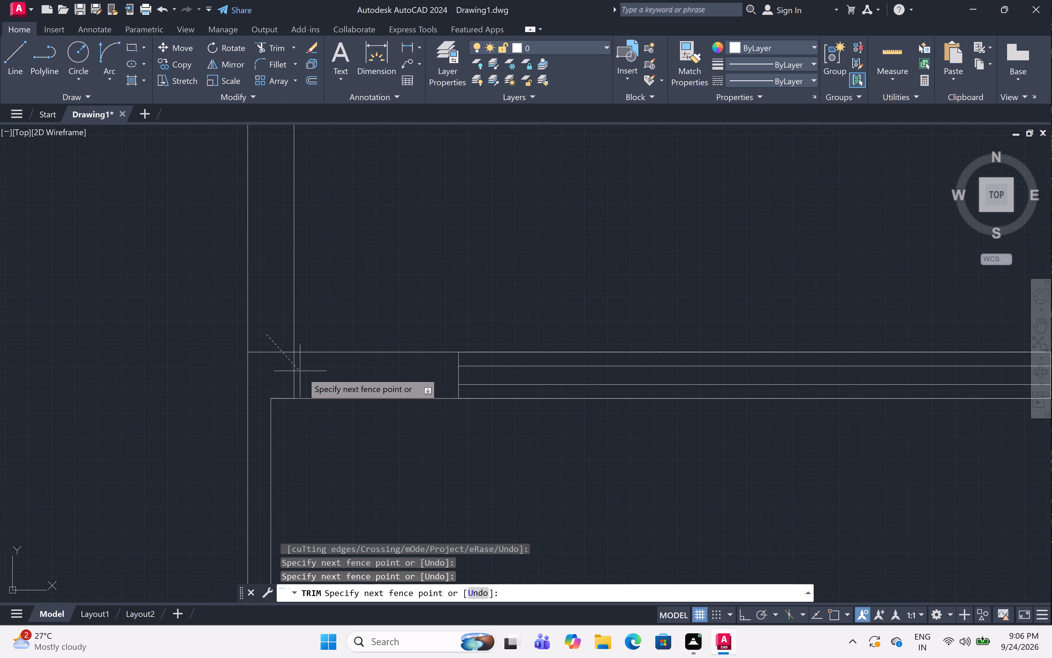
pyautogui.click(306, 375)
# Trim the overlapping wall line pieces where the west room's dashed-opening partition meets the window wall to its south.
pyautogui.scroll(-6, 302, 373)
pyautogui.scroll(3, 384, 374)
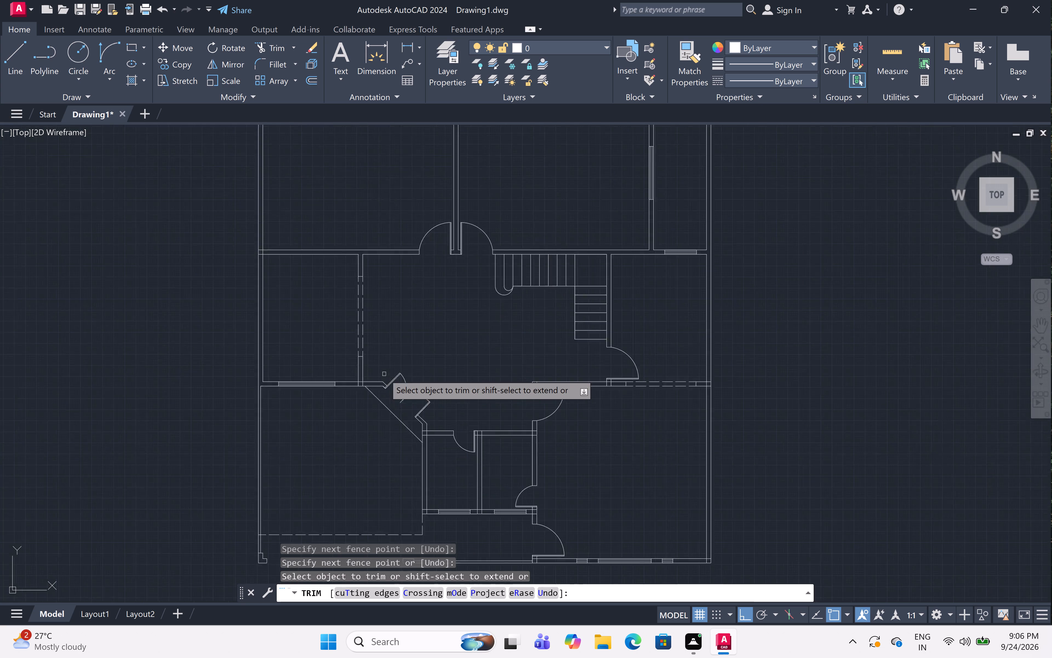
pyautogui.scroll(3, 384, 374)
pyautogui.click(195, 438)
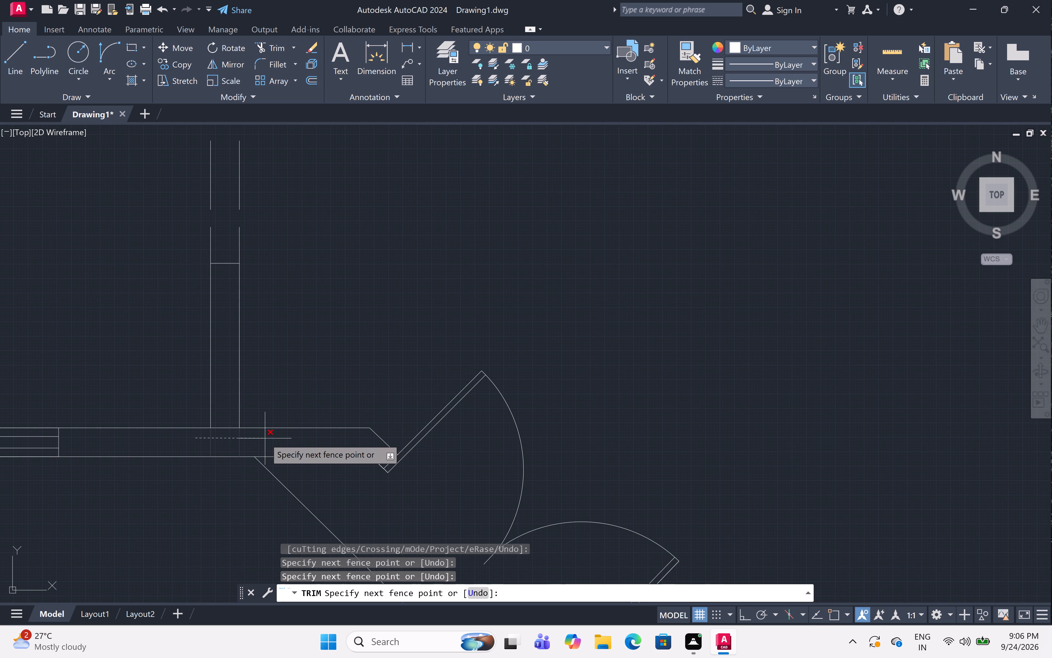
pyautogui.click(265, 438)
pyautogui.click(221, 409)
pyautogui.click(225, 432)
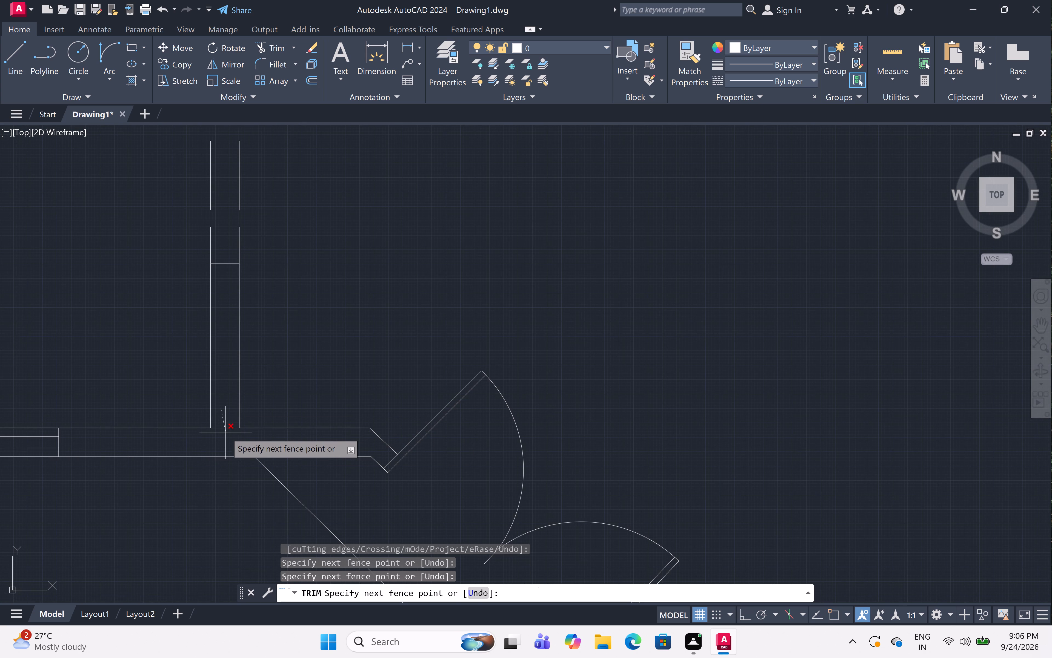
# Trim the overlapping wall line pieces where the two small rooms' north wall meets their west wall, just south of the angled double door.
pyautogui.scroll(-5, 225, 427)
pyautogui.scroll(5, 271, 469)
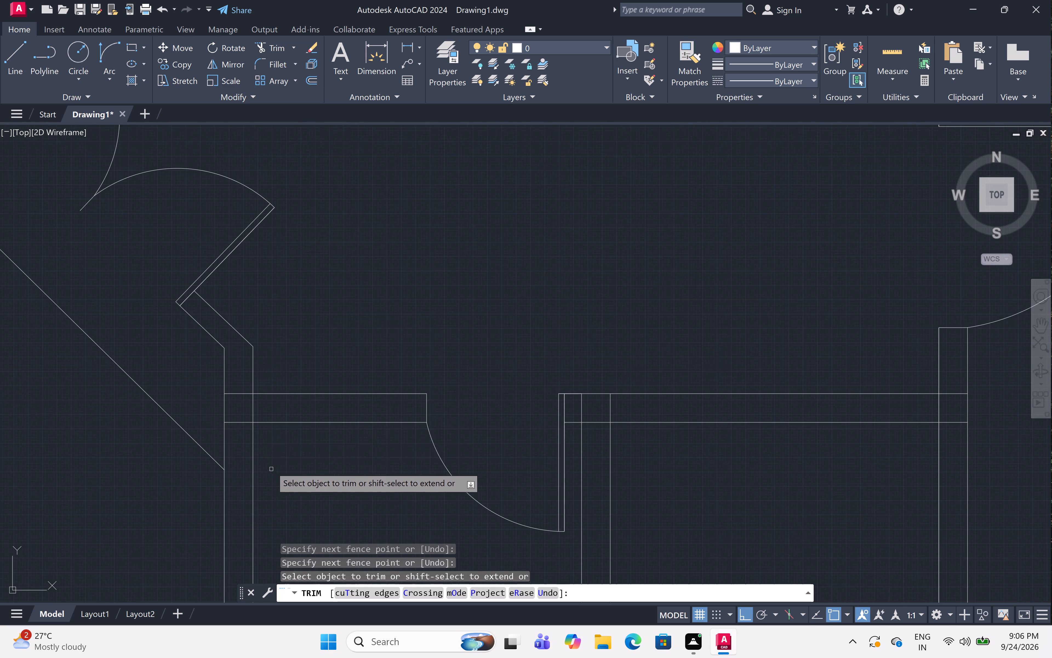
pyautogui.scroll(1, 243, 419)
pyautogui.click(242, 367)
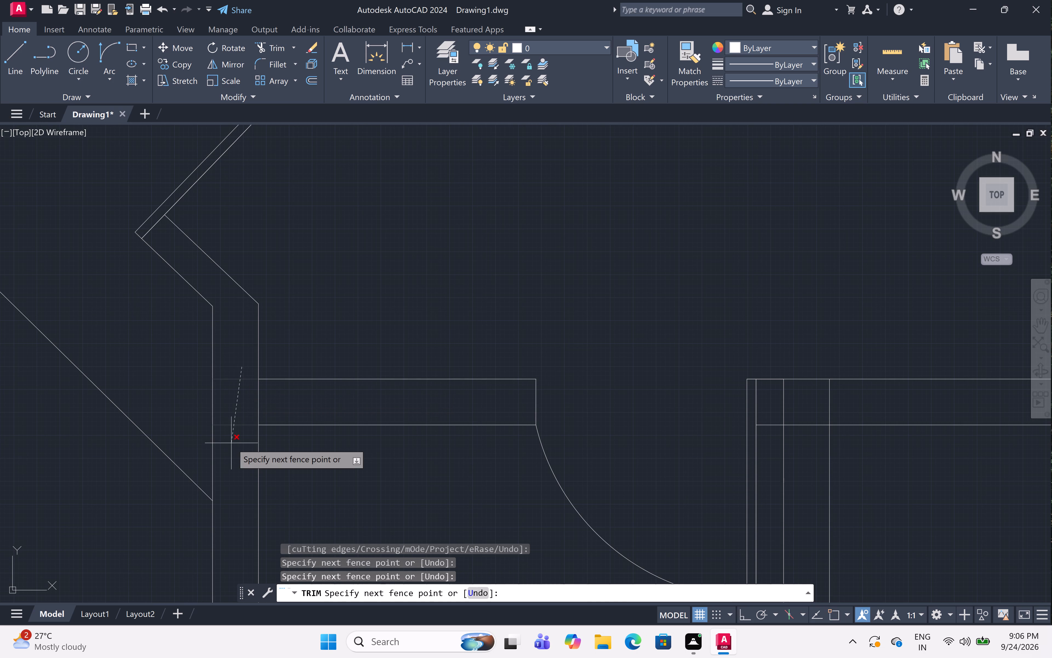
pyautogui.click(230, 444)
pyautogui.click(241, 406)
pyautogui.click(308, 409)
# Trim the overlapping wall line pieces at the southwest corner of the western small room.
pyautogui.scroll(-5, 308, 409)
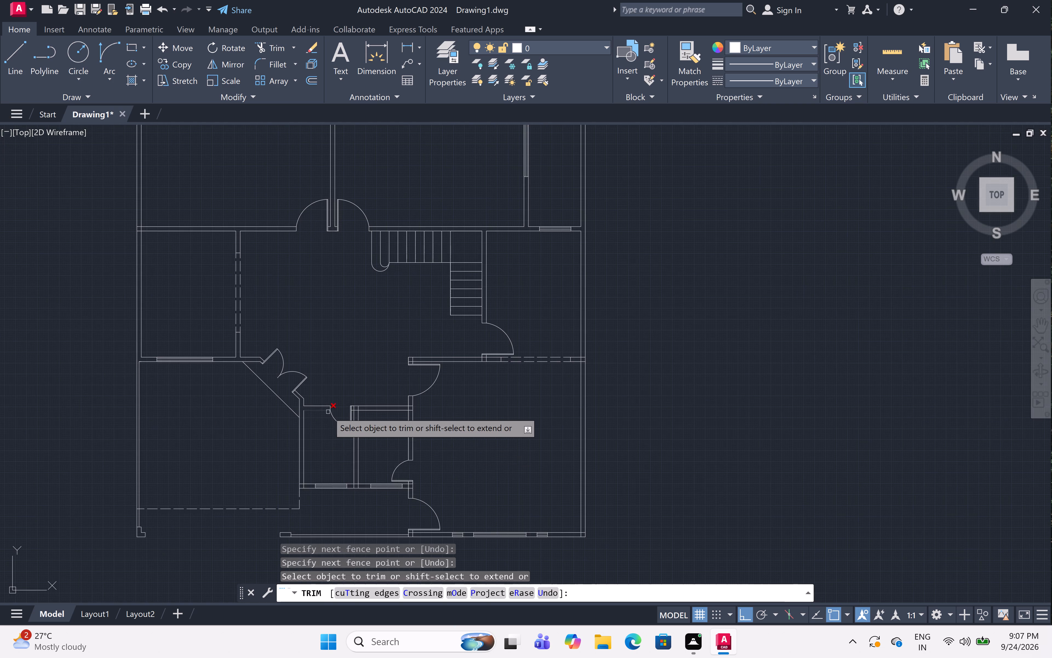
pyautogui.scroll(5, 301, 490)
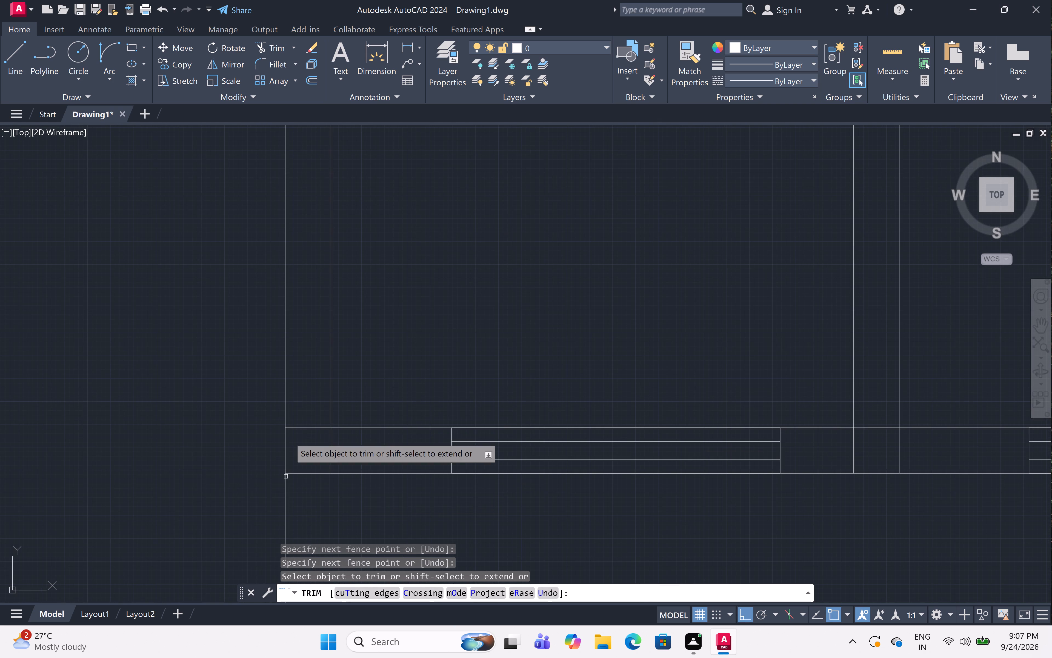
pyautogui.click(301, 409)
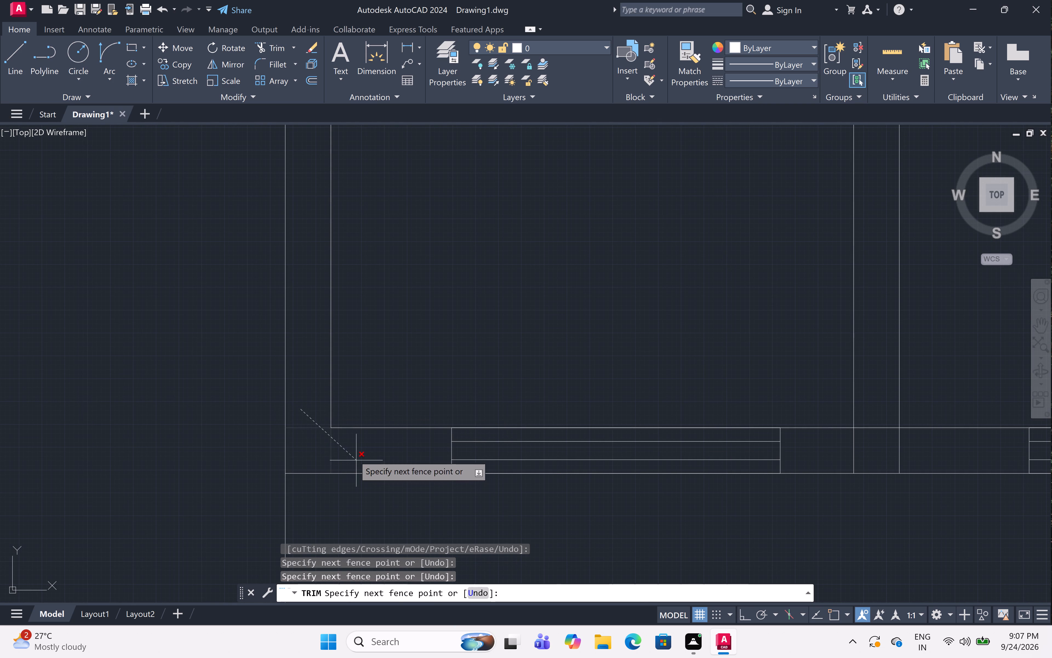
pyautogui.click(350, 449)
# Trim the overlapping wall line pieces where the partition between the two small rooms meets their south window wall.
pyautogui.scroll(-4, 350, 448)
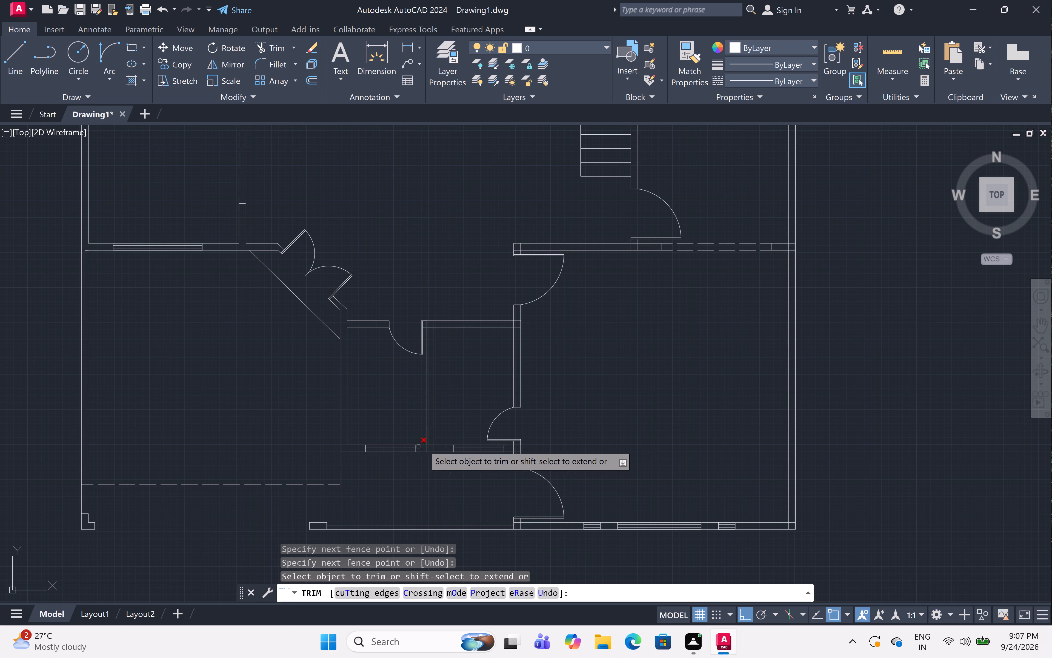
pyautogui.scroll(5, 434, 444)
pyautogui.moveTo(304, 488); pyautogui.dragTo(310, 489)
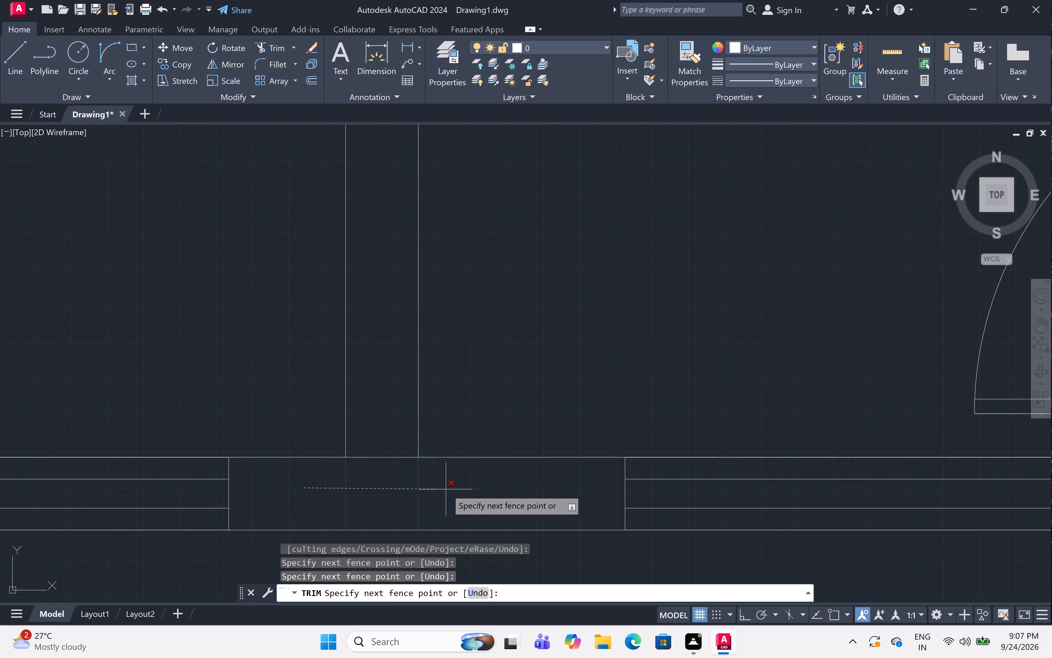
pyautogui.click(453, 490)
pyautogui.click(390, 433)
pyautogui.click(394, 475)
# Trim the overlapping wall line pieces where the partition between the two small rooms meets their north wall beside the door.
pyautogui.scroll(-6, 385, 456)
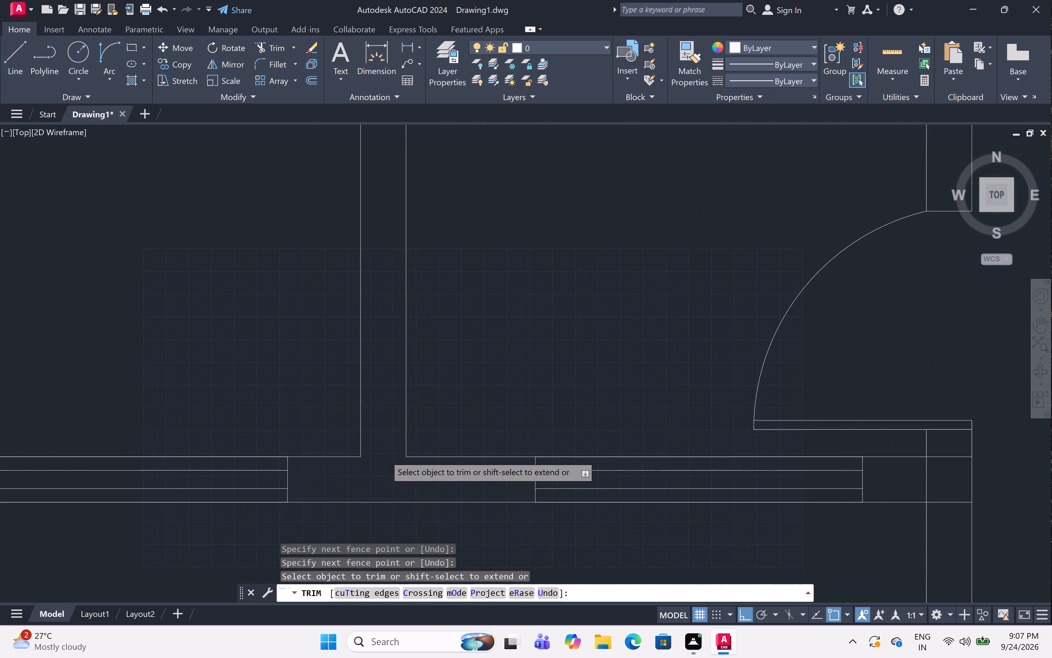
pyautogui.scroll(5, 387, 335)
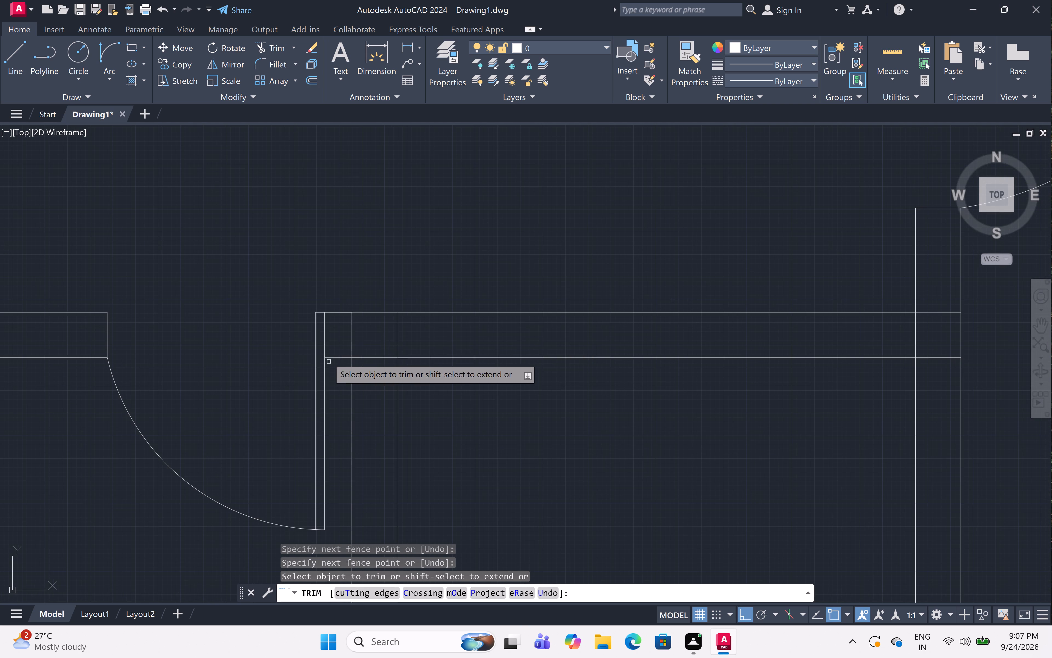
pyautogui.scroll(2, 348, 334)
pyautogui.click(345, 335)
pyautogui.click(530, 338)
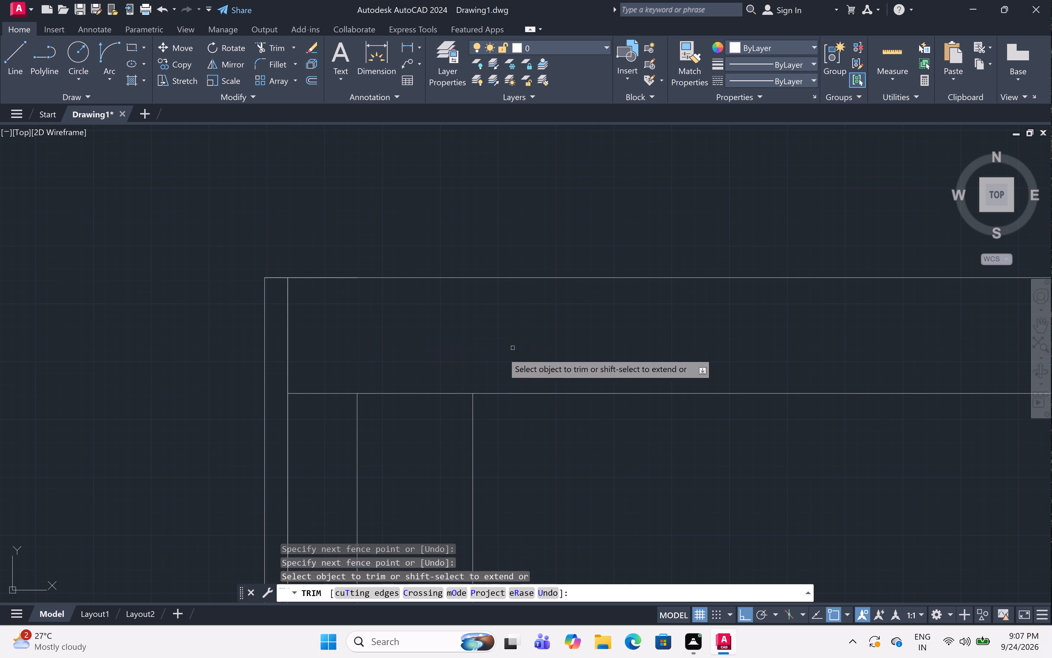
pyautogui.click(439, 371)
pyautogui.click(420, 424)
# Trim the overlapping wall line pieces where the small rooms' north wall meets the eastern small room's east wall.
pyautogui.scroll(-6, 422, 380)
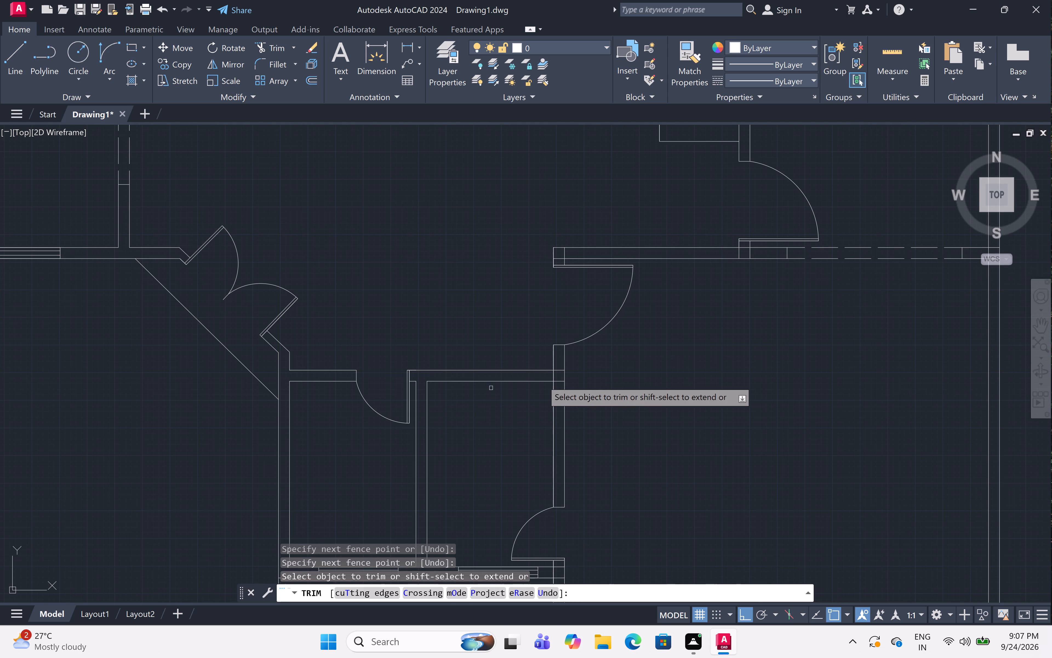
pyautogui.scroll(4, 561, 376)
pyautogui.click(555, 318)
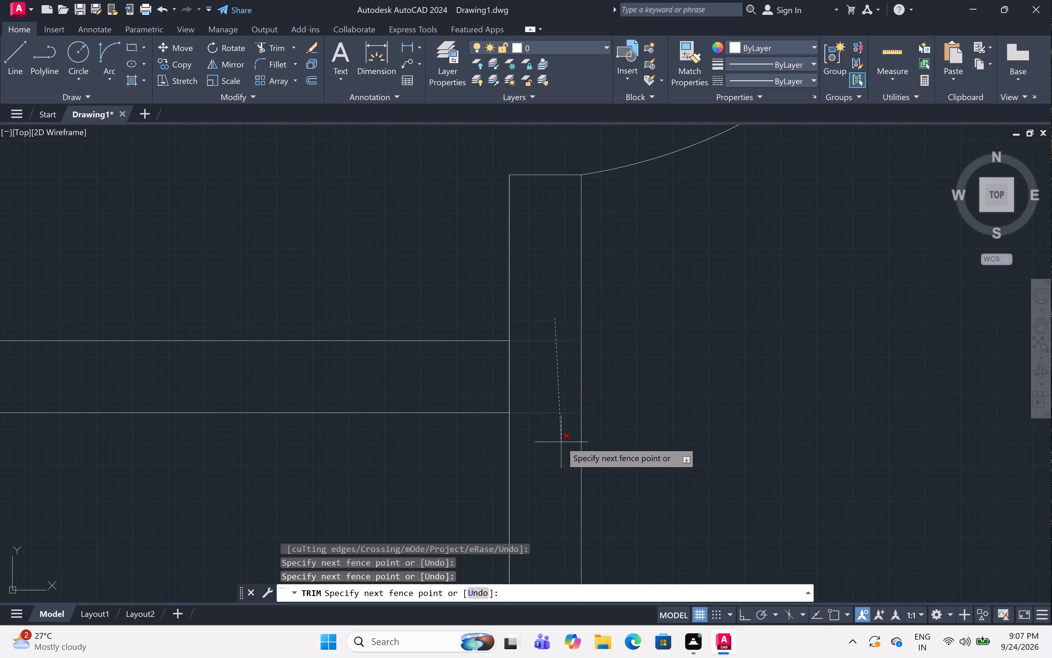
pyautogui.click(553, 430)
pyautogui.click(559, 381)
pyautogui.click(436, 376)
# Trim the overlapping wall line pieces at the southeast corner of the eastern small room, just south of its door leaf.
pyautogui.scroll(-6, 496, 359)
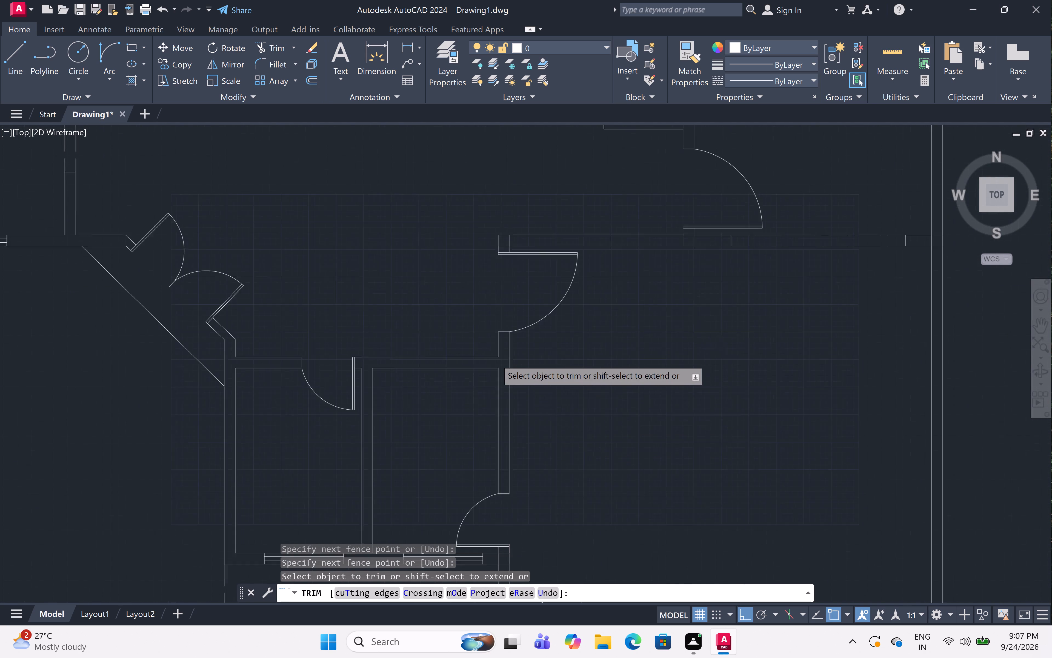
pyautogui.scroll(6, 500, 443)
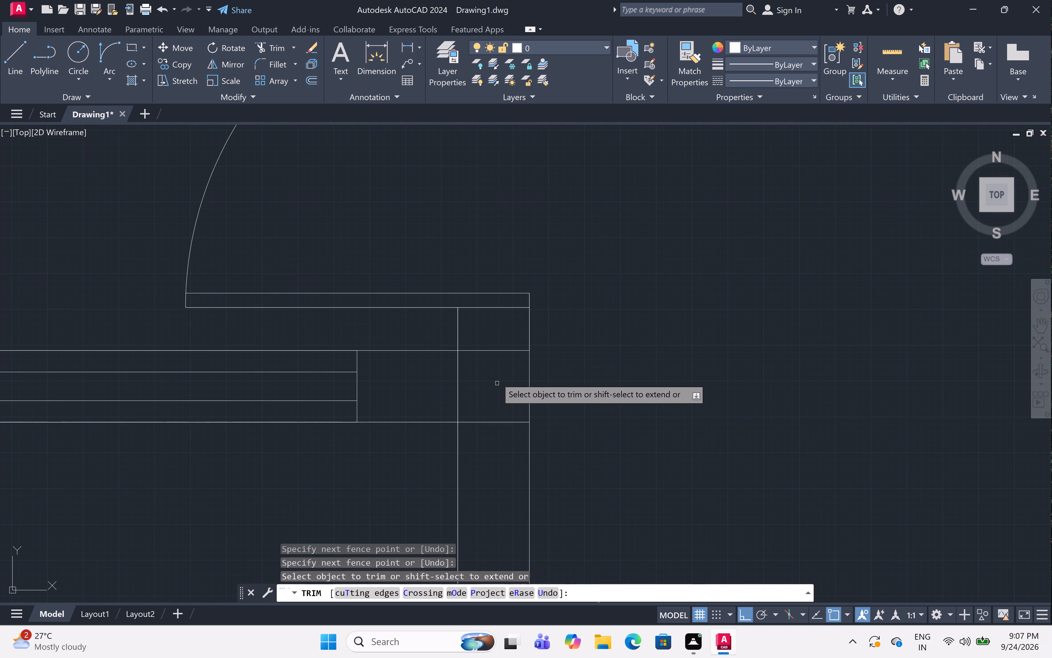
pyautogui.click(502, 331)
pyautogui.moveTo(499, 459); pyautogui.dragTo(499, 451)
pyautogui.click(482, 372)
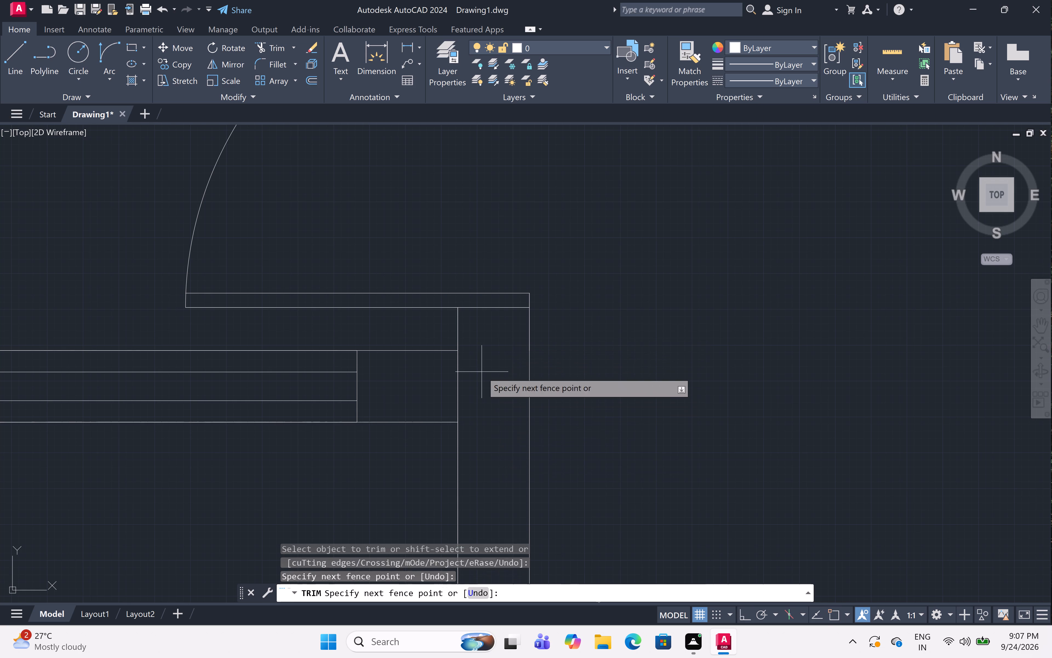
pyautogui.click(430, 379)
# Trim the overlapping wall line pieces where the southeast room's west wall meets the south exterior wall beside the door leaf.
pyautogui.scroll(-6, 513, 369)
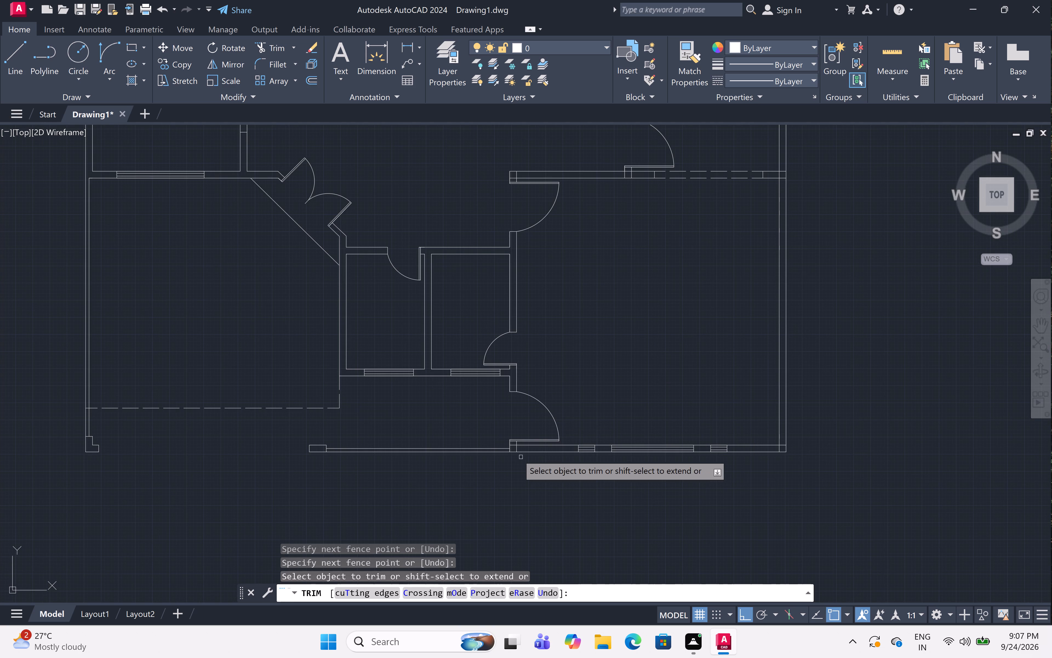
pyautogui.scroll(5, 518, 446)
pyautogui.doubleClick(457, 422)
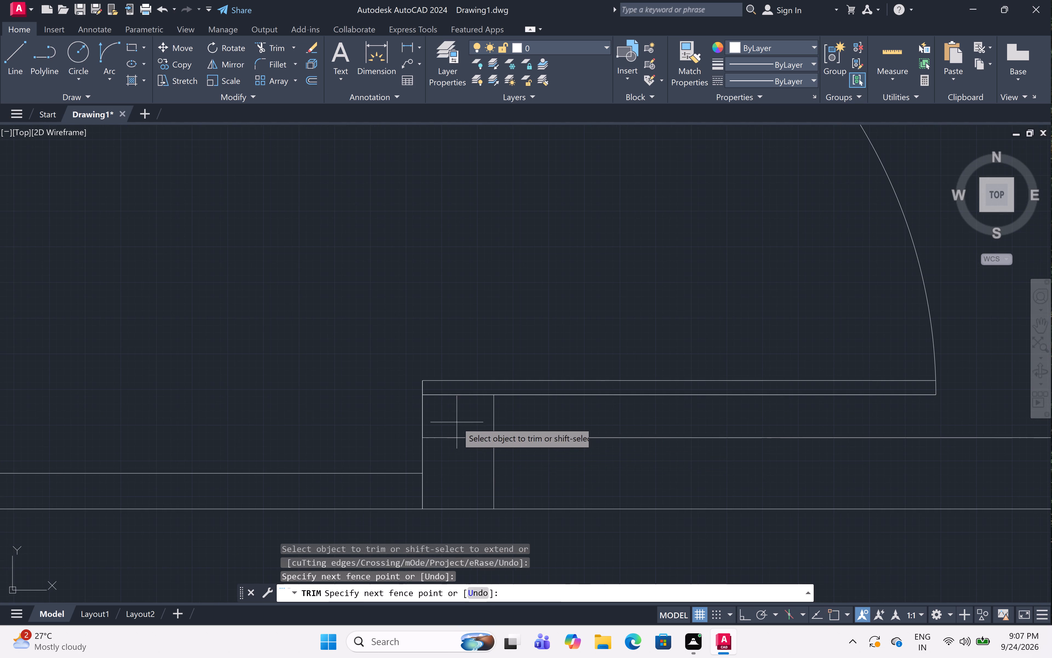
pyautogui.click(503, 477)
# Trim the overlapping wall line pieces at the house's southeast exterior corner.
pyautogui.scroll(-6, 502, 473)
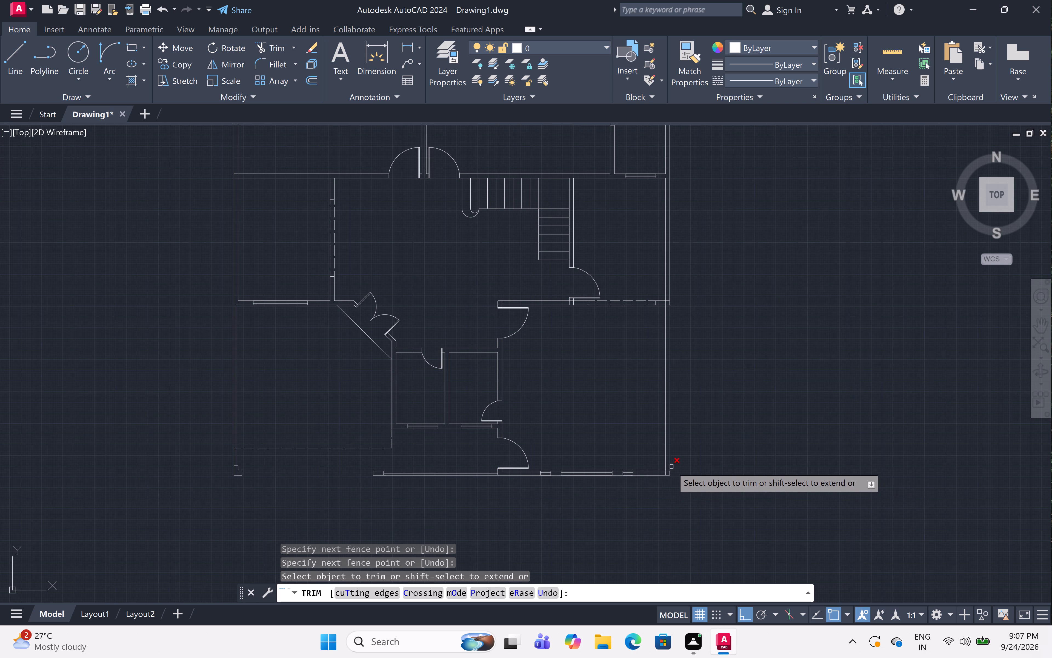
pyautogui.scroll(5, 665, 470)
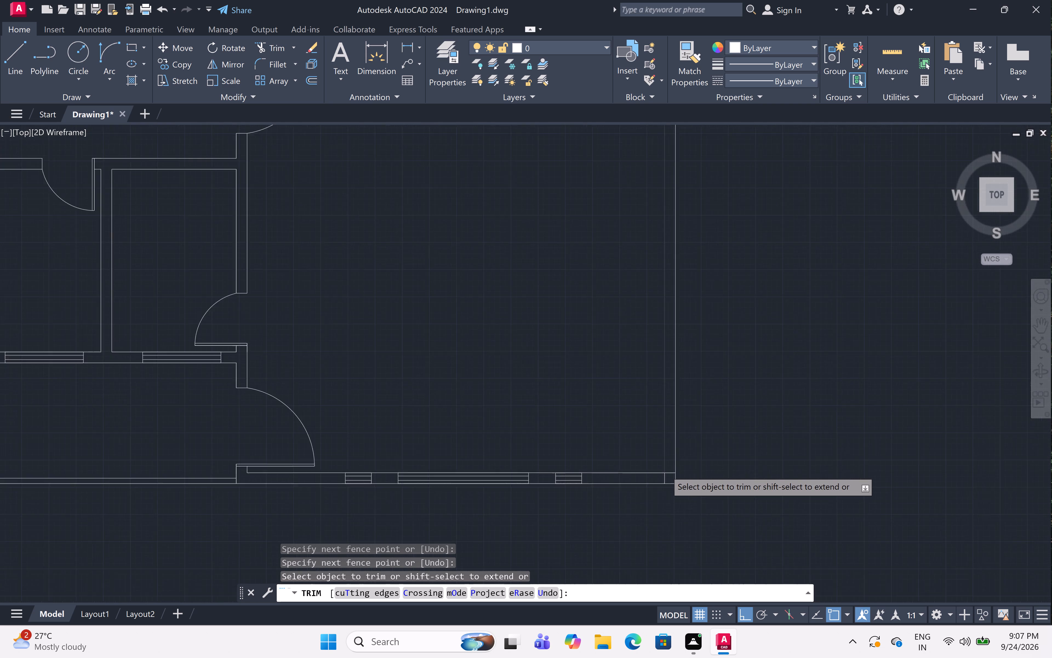
pyautogui.click(676, 473)
pyautogui.click(654, 503)
# Trim the overlapping wall line pieces where the southeast room's dashed-opening north wall meets the east exterior wall.
pyautogui.scroll(-5, 658, 490)
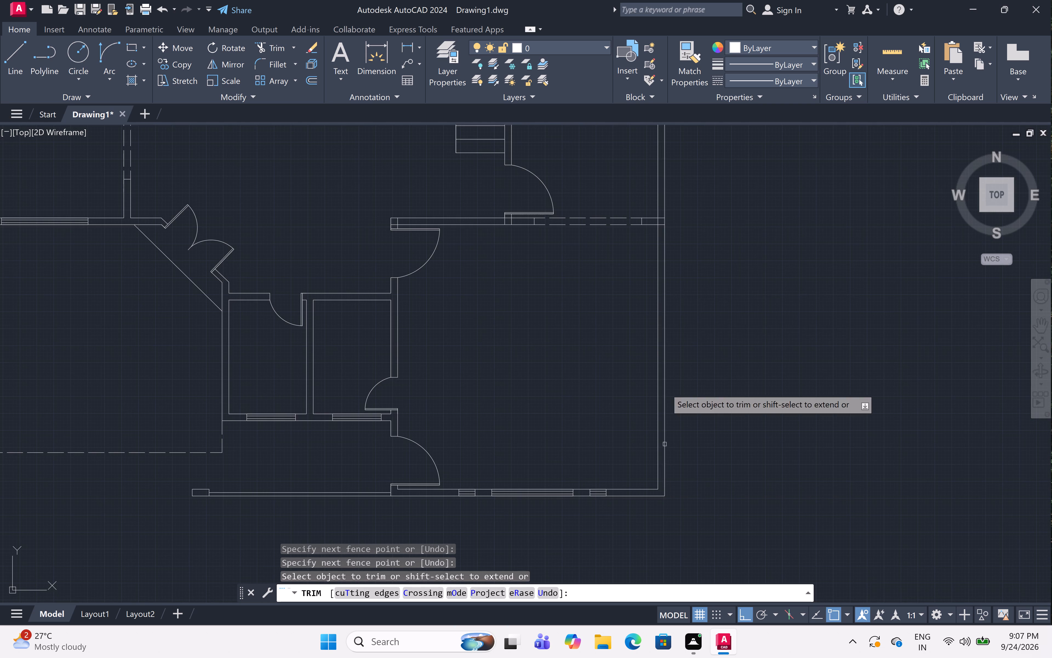
pyautogui.scroll(4, 658, 197)
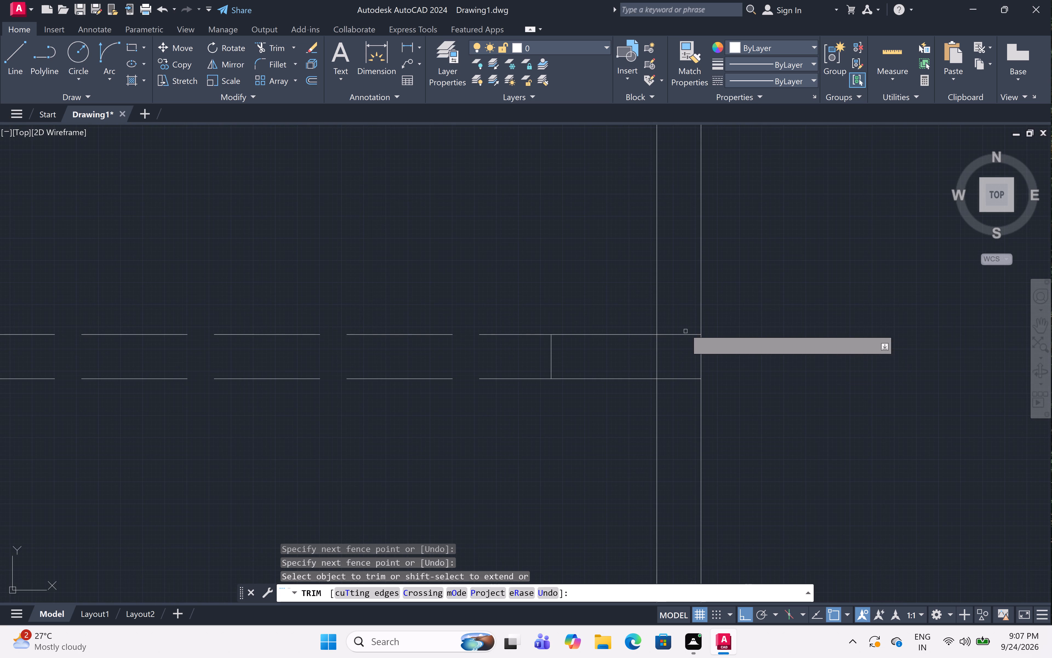
pyautogui.click(685, 324)
pyautogui.moveTo(687, 413); pyautogui.dragTo(681, 405)
pyautogui.click(670, 359)
pyautogui.click(619, 357)
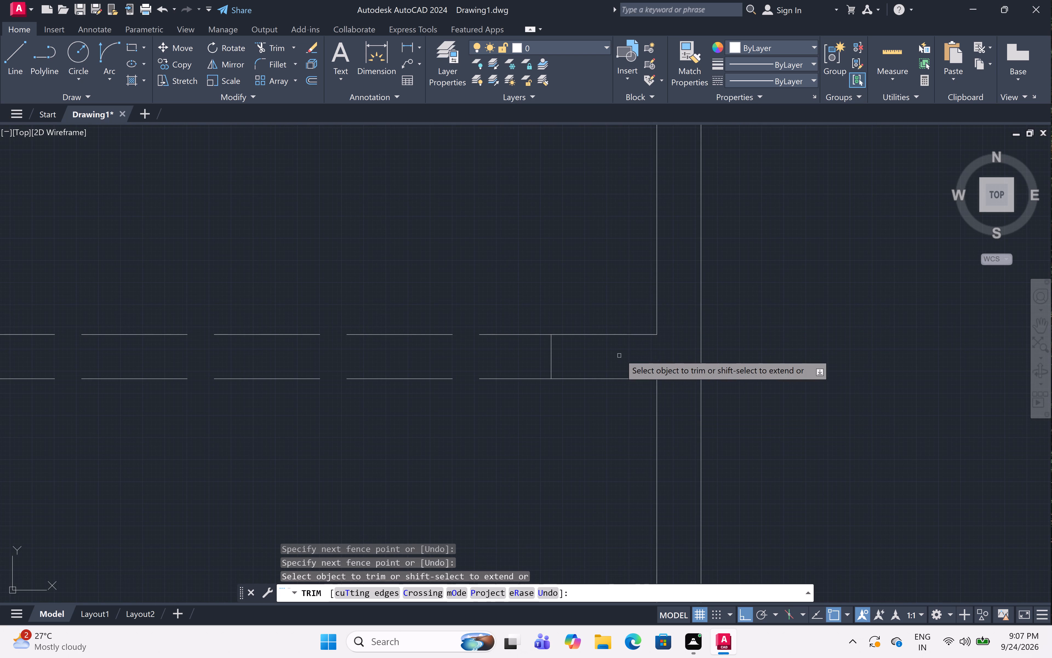
# Trim the overlapping wall line pieces at the west end of the southeast room's north wall, above the door leaf.
pyautogui.scroll(-6, 620, 357)
pyautogui.scroll(5, 461, 357)
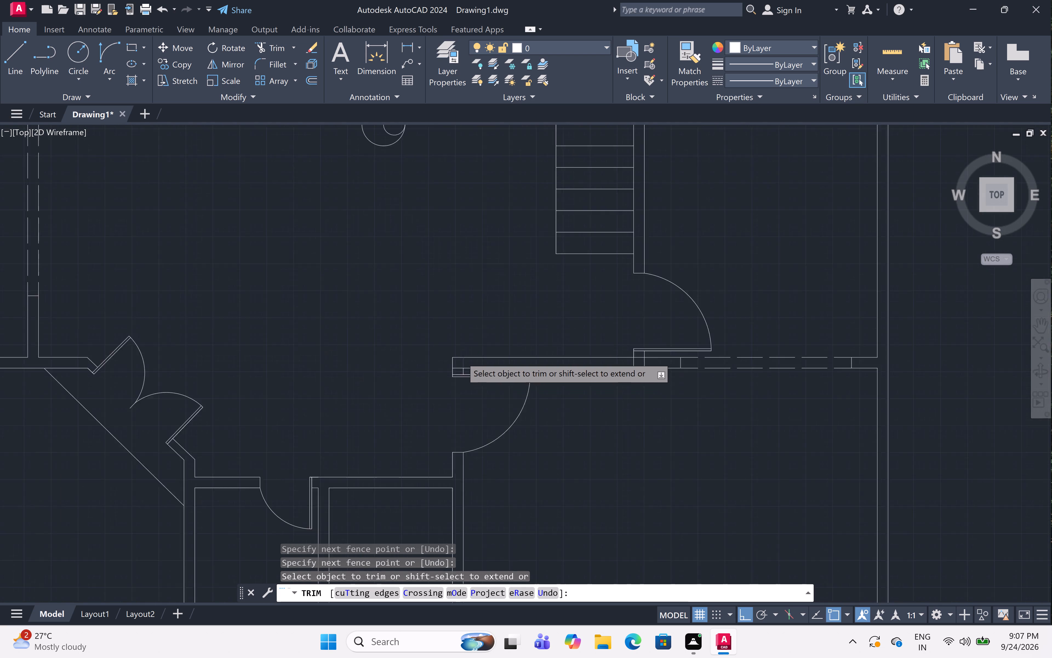
pyautogui.scroll(1, 461, 357)
pyautogui.scroll(1, 441, 388)
pyautogui.click(443, 389)
pyautogui.moveTo(444, 421); pyautogui.dragTo(445, 418)
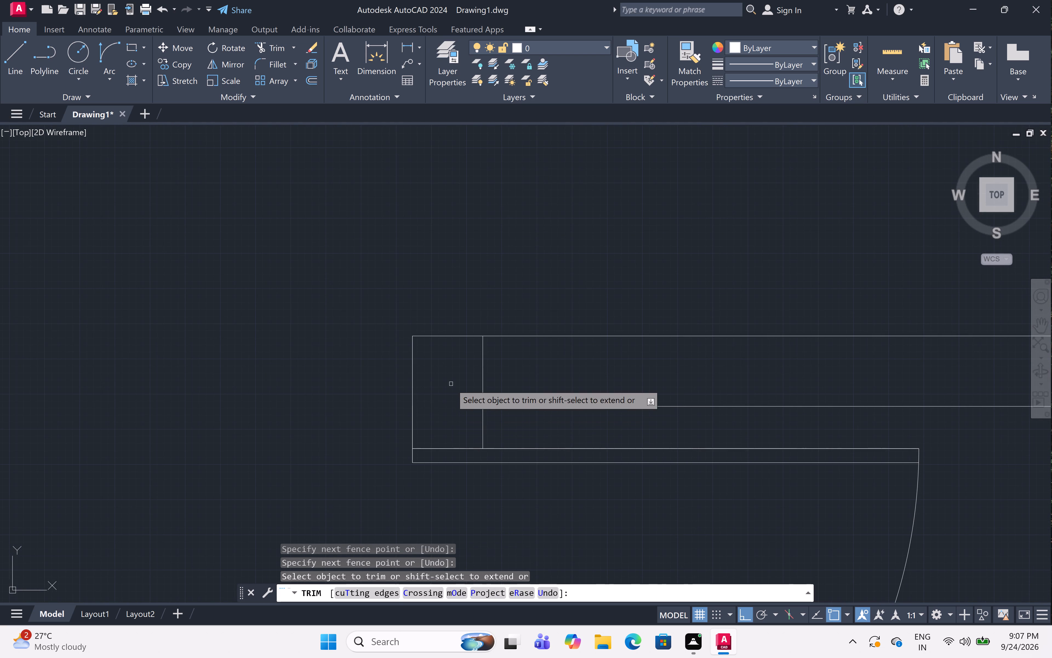
pyautogui.click(451, 384)
pyautogui.click(528, 379)
# Trim the overlapping wall line pieces where the door jamb south of the staircase meets the southeast room's dashed-opening north wall.
pyautogui.scroll(-6, 528, 378)
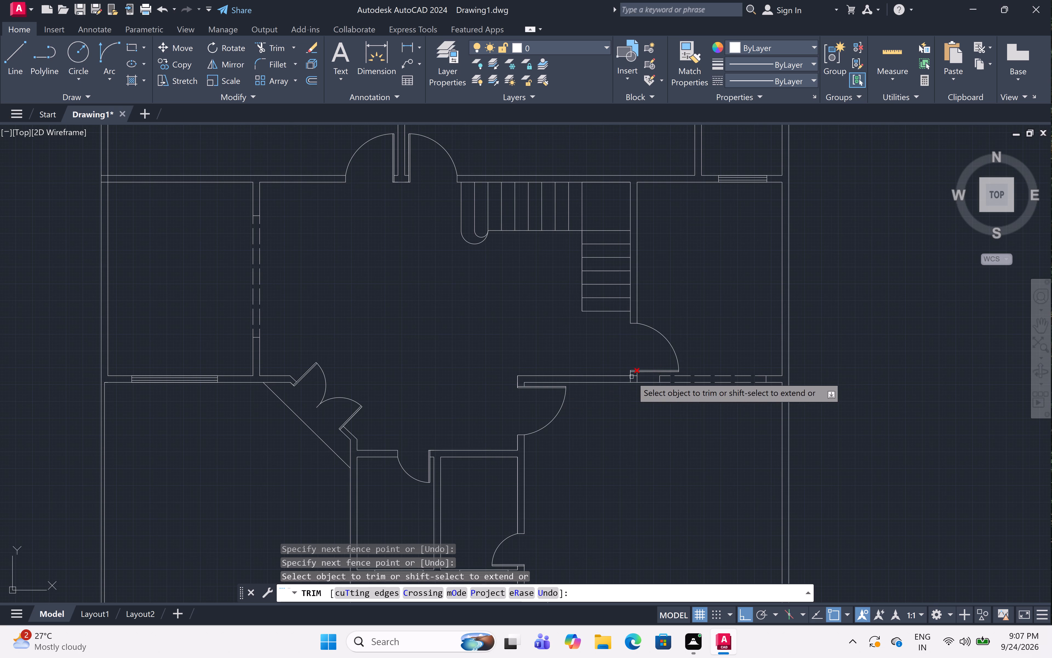
pyautogui.scroll(6, 631, 377)
pyautogui.click(546, 388)
pyautogui.click(790, 402)
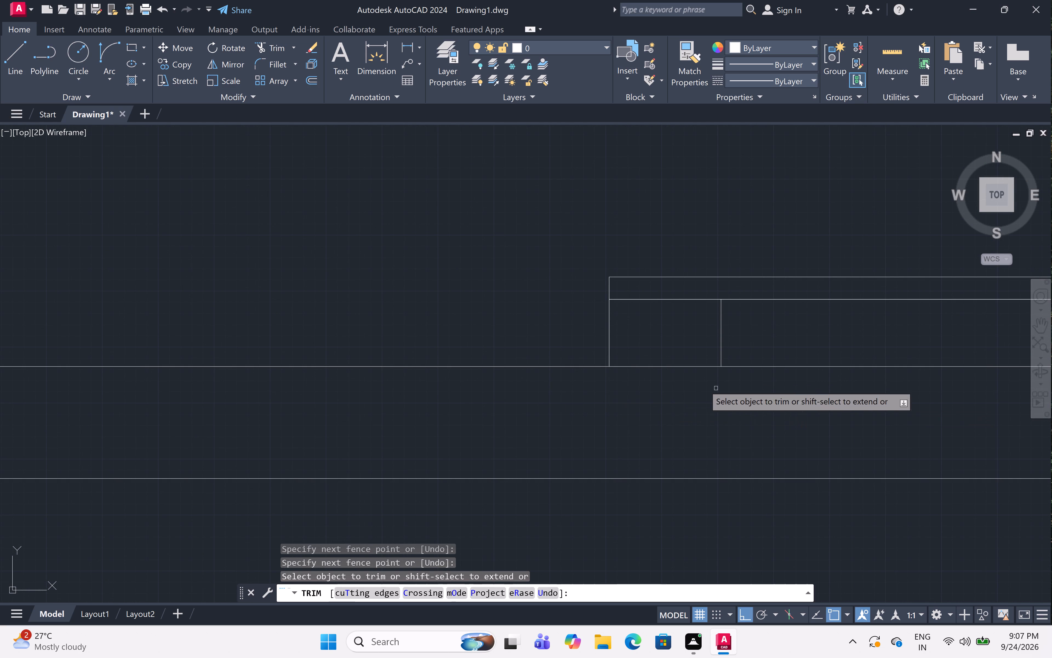
pyautogui.click(671, 344)
pyautogui.click(672, 397)
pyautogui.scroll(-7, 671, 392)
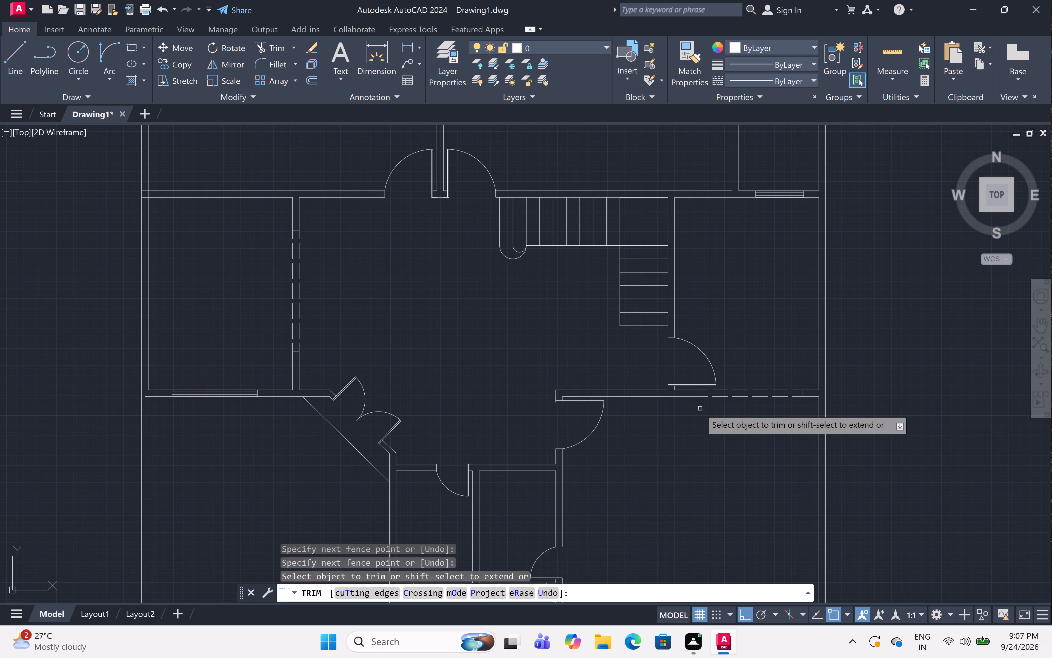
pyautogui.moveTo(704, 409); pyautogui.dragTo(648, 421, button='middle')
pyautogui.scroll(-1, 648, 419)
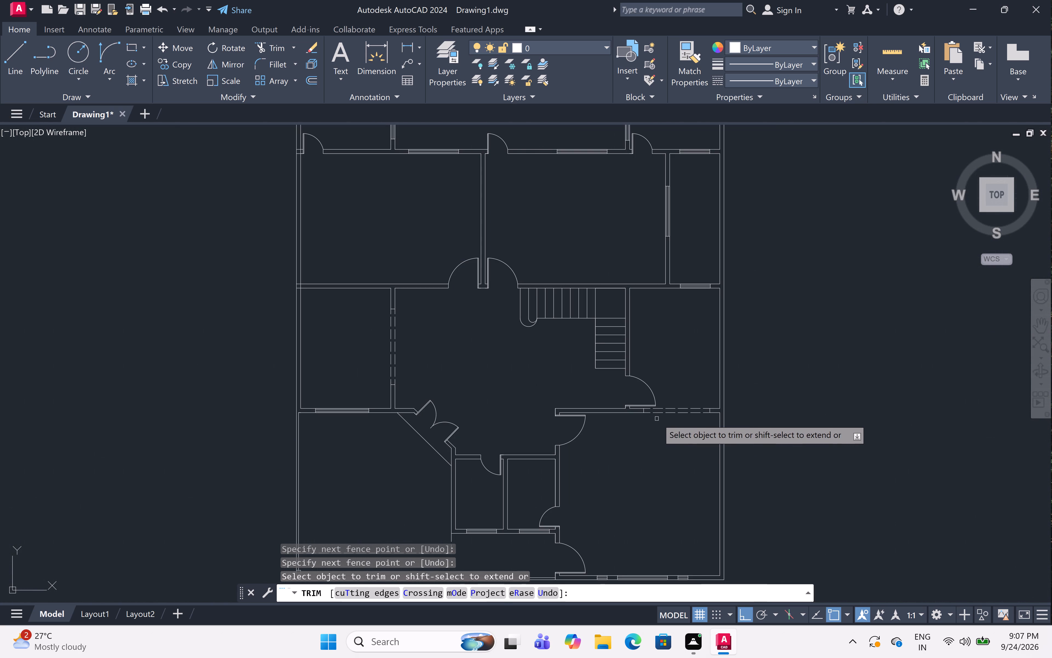
# Add a multiline text label reading BATH with 9'0"X5'0" on a second line inside the northwest corner room.
pyautogui.moveTo(657, 428); pyautogui.dragTo(670, 417, button='middle')
pyautogui.scroll(-1, 670, 420)
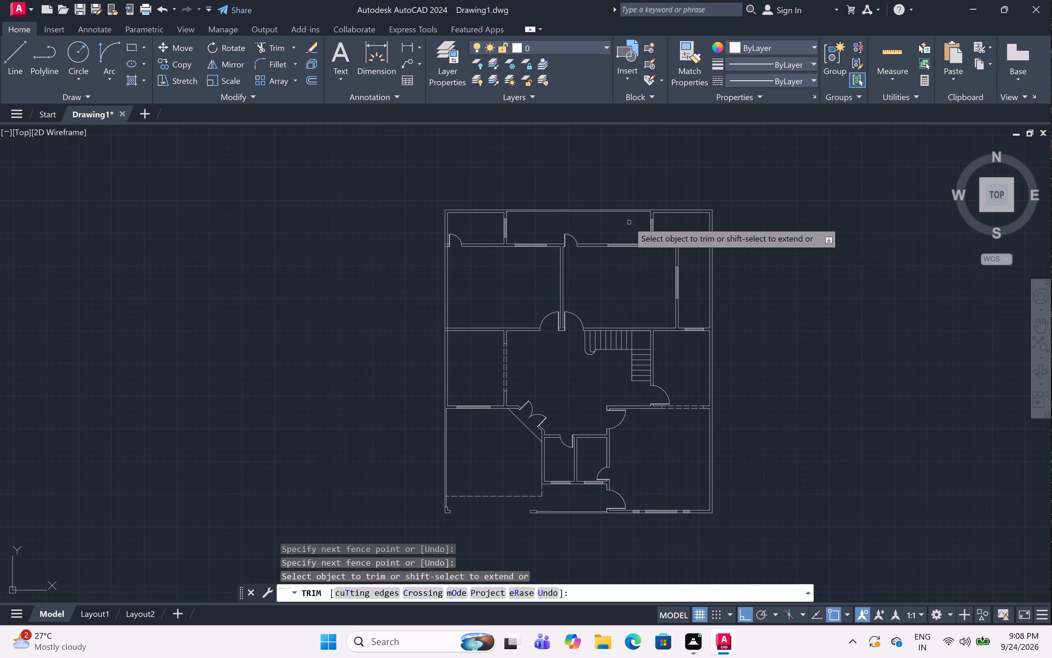
pyautogui.scroll(1, 634, 219)
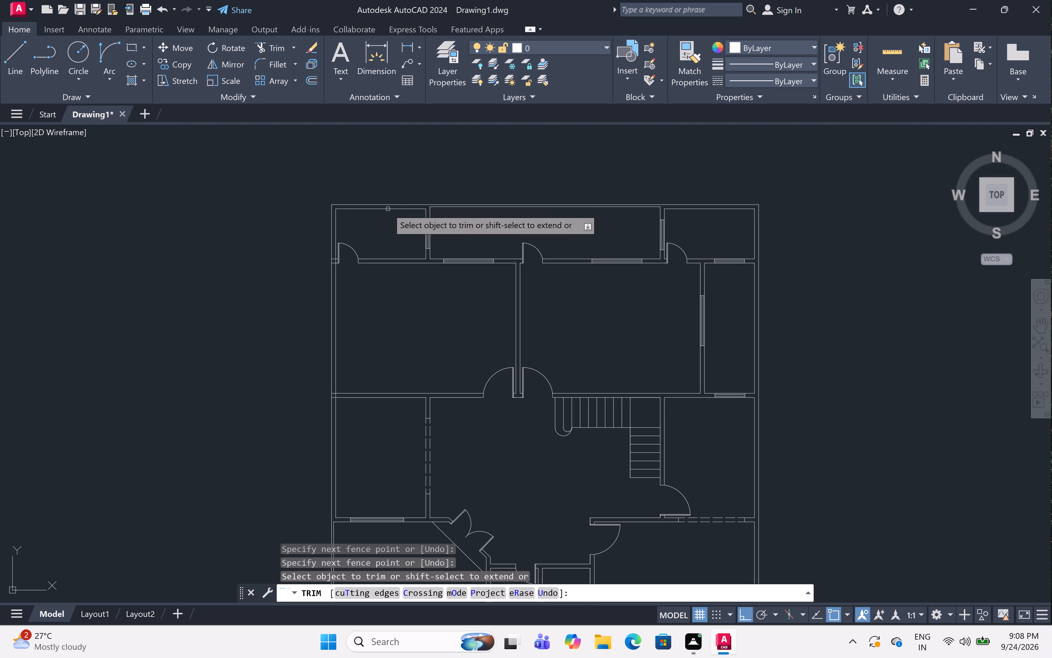
pyautogui.scroll(4, 388, 209)
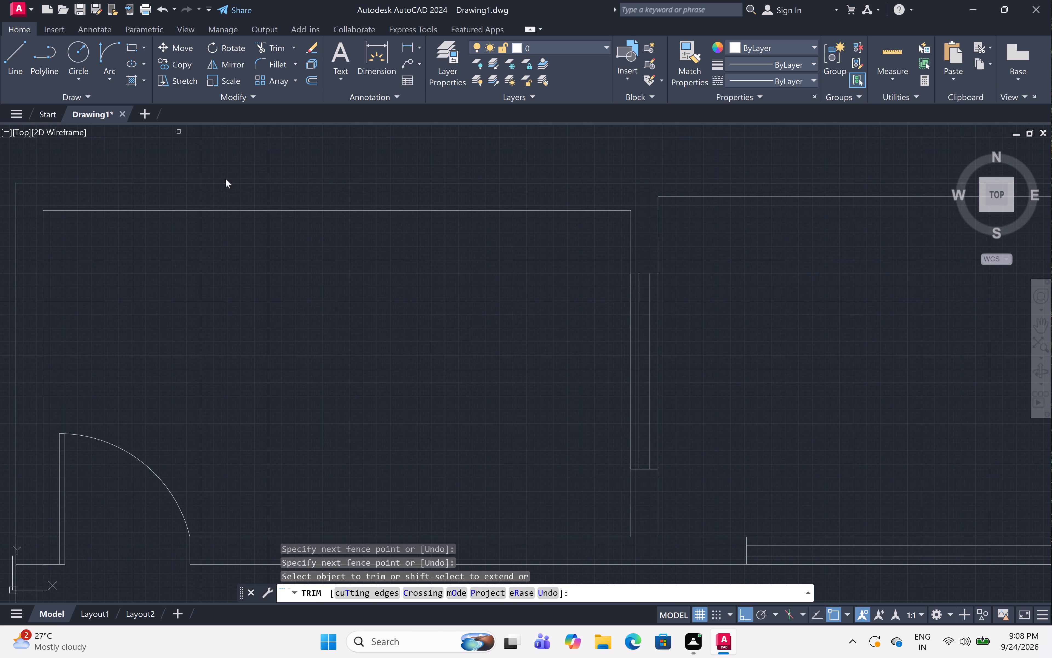
pyautogui.scroll(-3, 501, 232)
pyautogui.scroll(2, 481, 263)
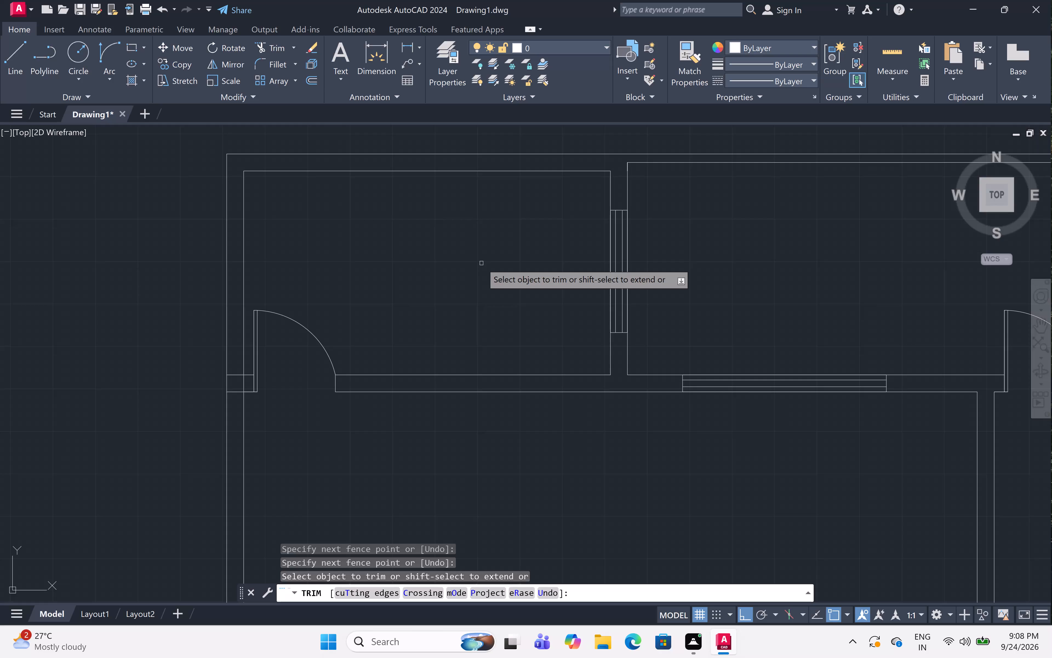
pyautogui.press('Escape')
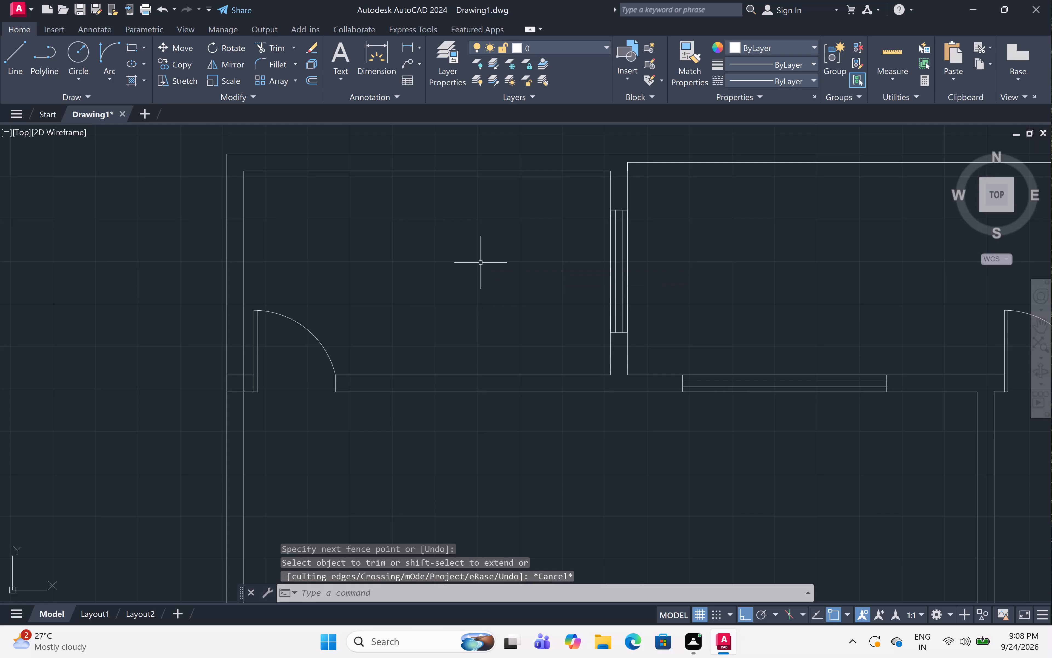
pyautogui.write('mt')
pyautogui.press('space')
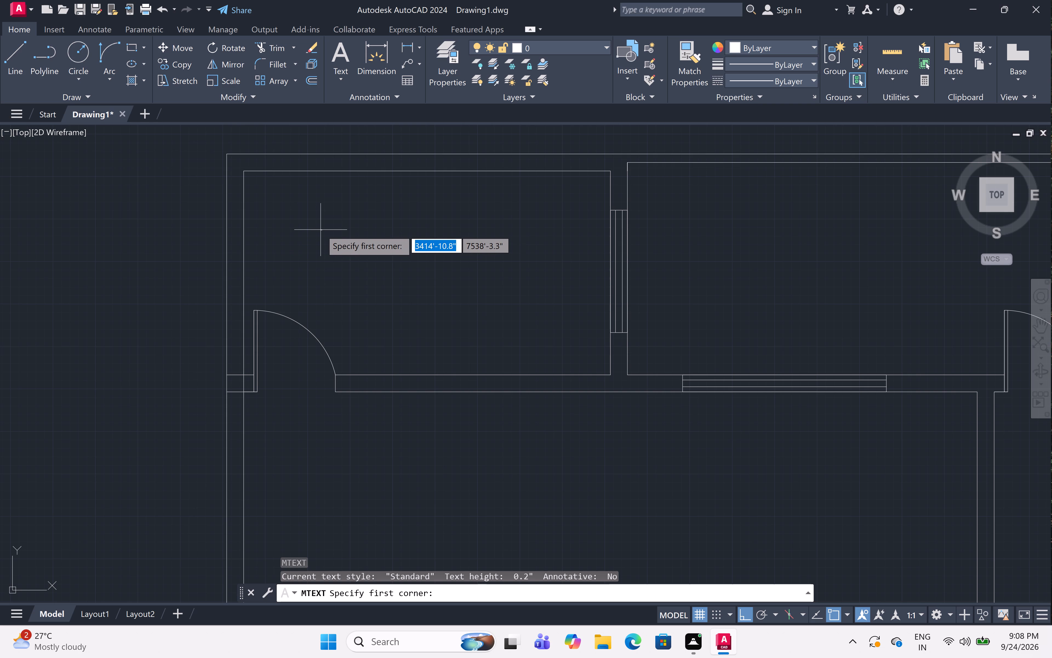
pyautogui.click(321, 216)
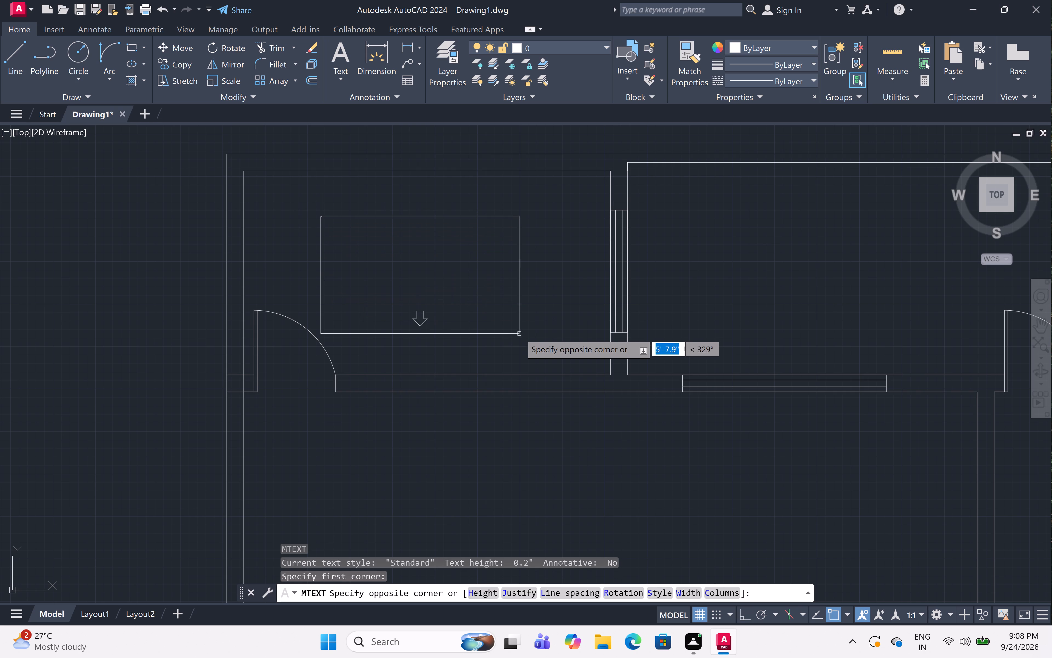
pyautogui.click(544, 316)
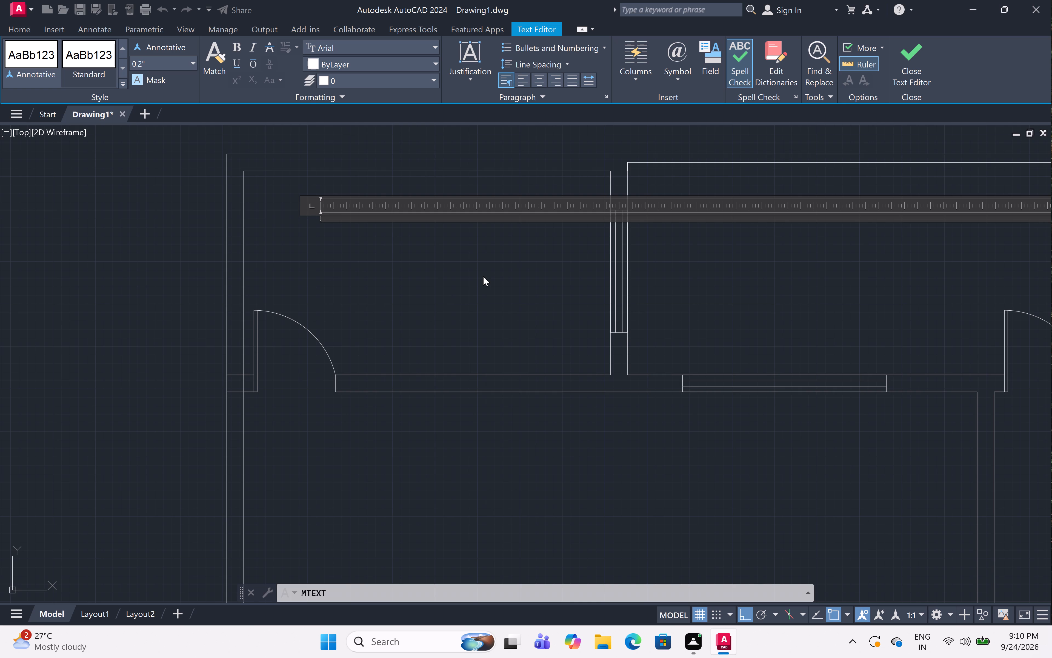
pyautogui.write('BA')
pyautogui.write('TH')
pyautogui.press('Return')
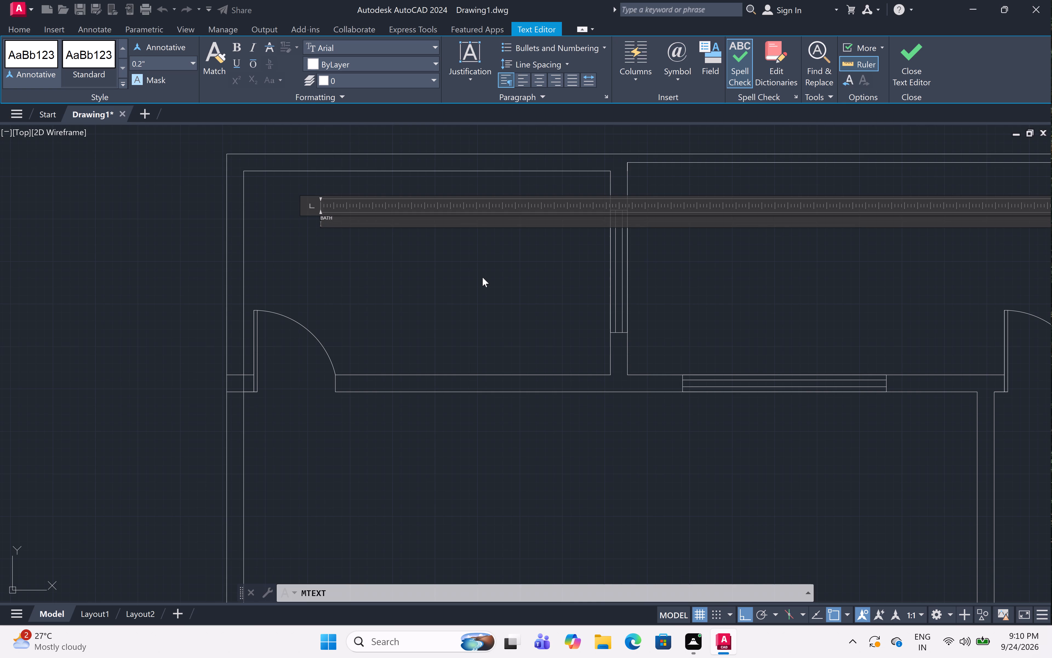
pyautogui.press('9')
pyautogui.press("'")
pyautogui.press('0')
pyautogui.hotkey('shift', '"')
pyautogui.press('x')
pyautogui.write("5'")
pyautogui.press('0')
pyautogui.hotkey('shift', '"')
pyautogui.scroll(4, 325, 209)
pyautogui.scroll(-3, 362, 321)
pyautogui.click(362, 359)
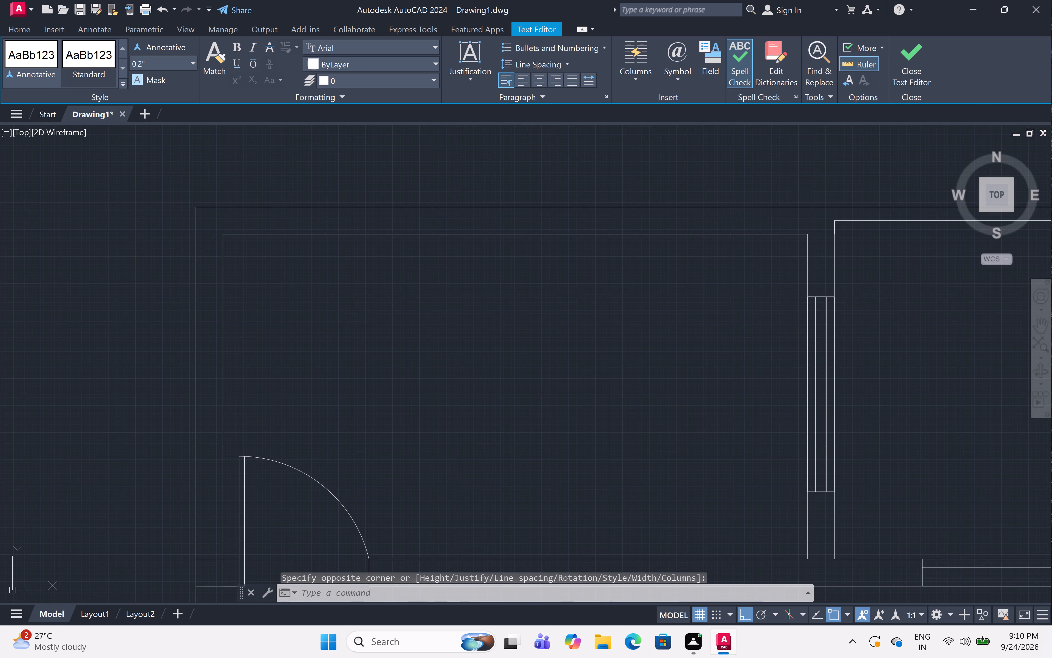
# Set the BATH label's text height to 6".
pyautogui.click(328, 291)
pyautogui.click(359, 336)
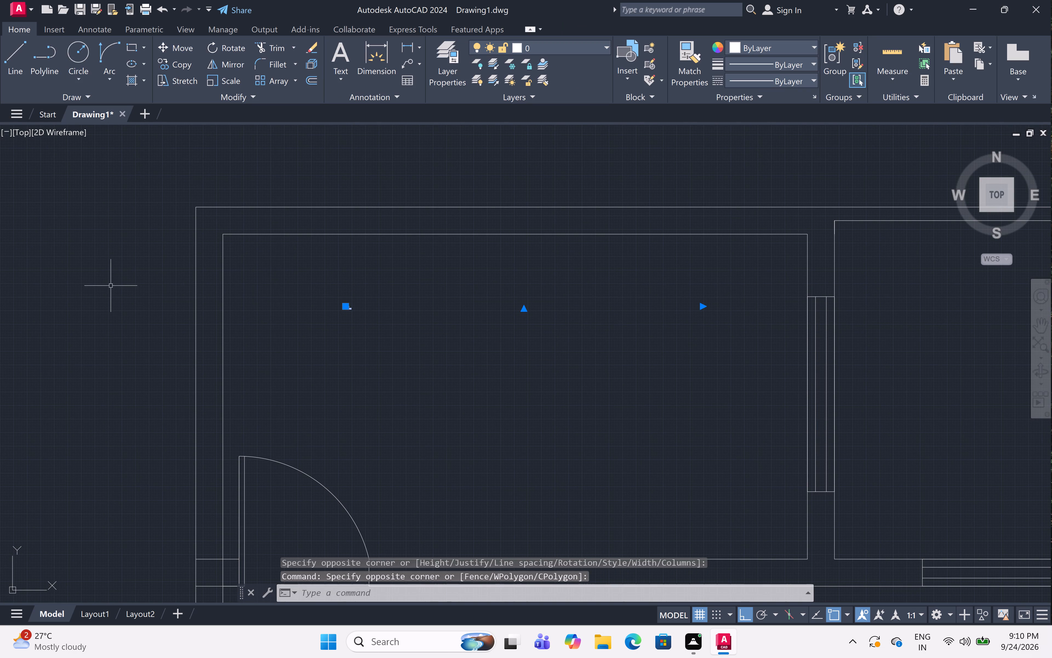
pyautogui.rightClick(308, 246)
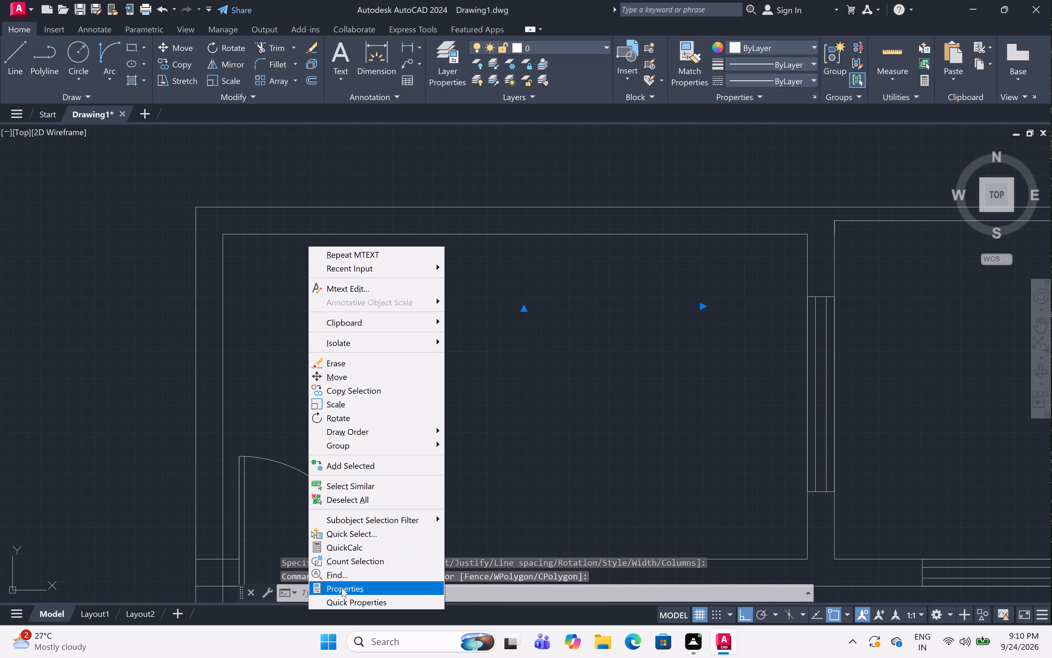
pyautogui.click(342, 588)
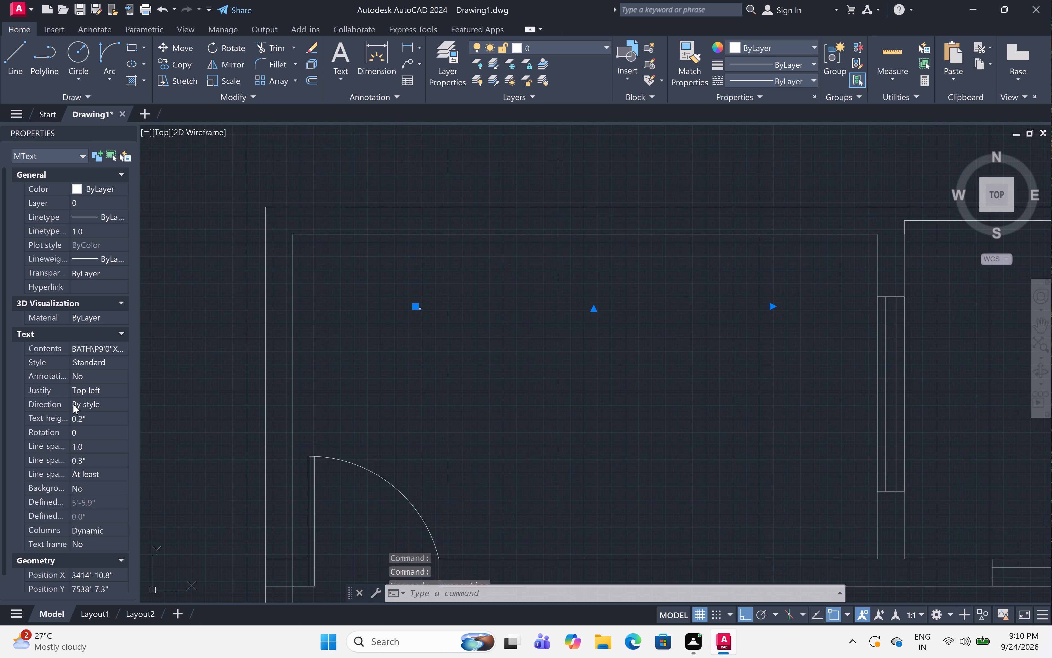
pyautogui.doubleClick(95, 419)
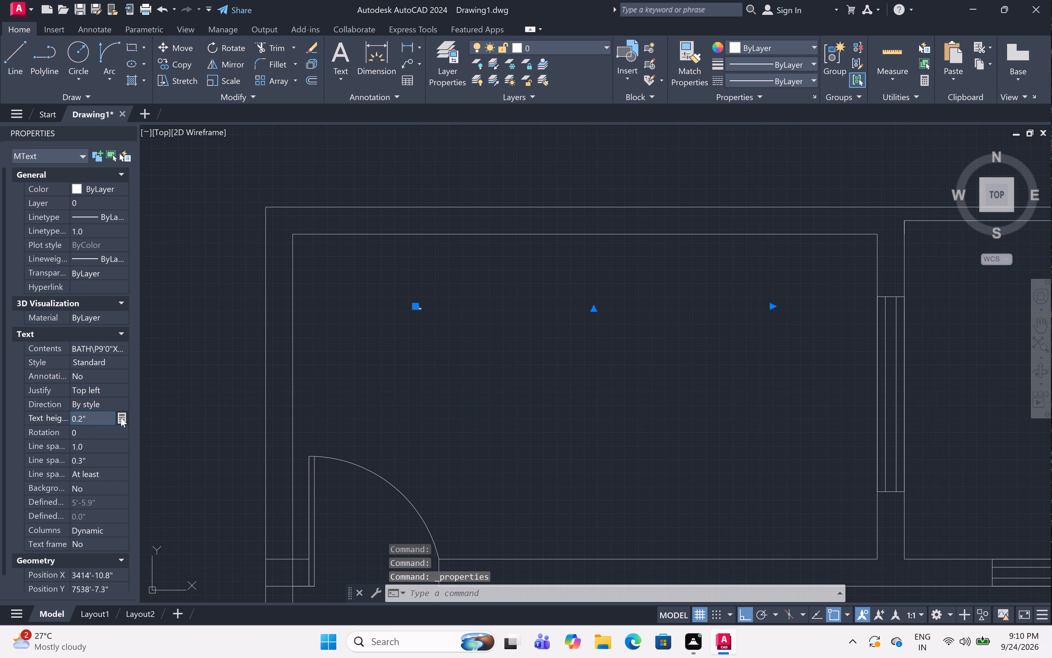
pyautogui.press('BackSpace')
pyautogui.press('BackSpace')
pyautogui.press('BackSpace')
pyautogui.press('BackSpace')
pyautogui.press('BackSpace')
pyautogui.press('BackSpace')
pyautogui.press('BackSpace')
pyautogui.press('BackSpace')
pyautogui.press('BackSpace')
pyautogui.press('BackSpace')
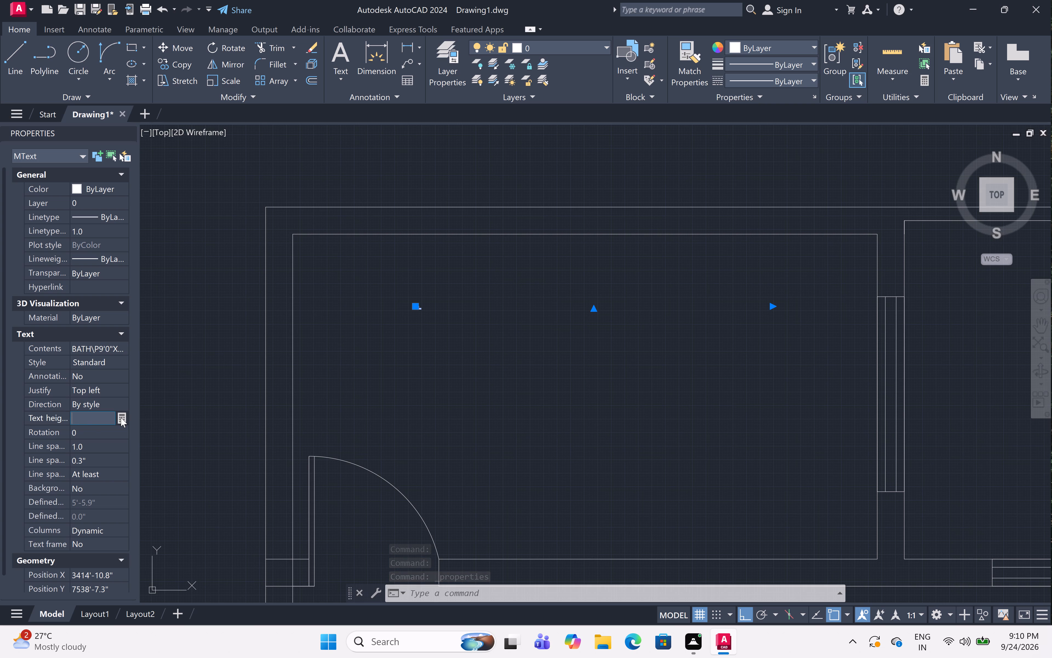
pyautogui.press('6')
pyautogui.hotkey('shift', '"')
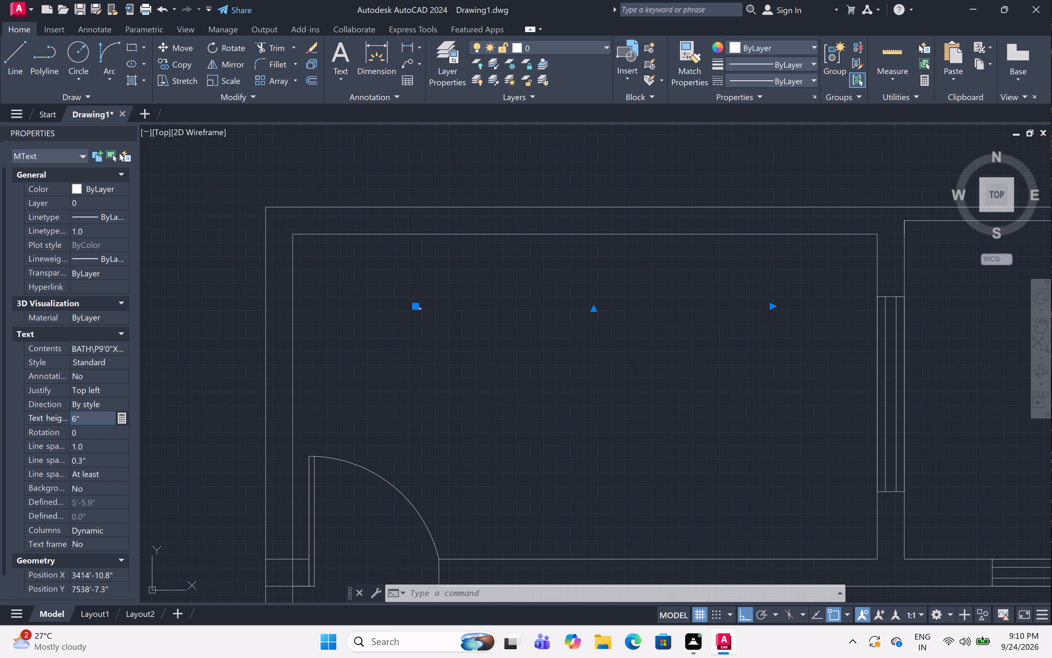
pyautogui.click(534, 432)
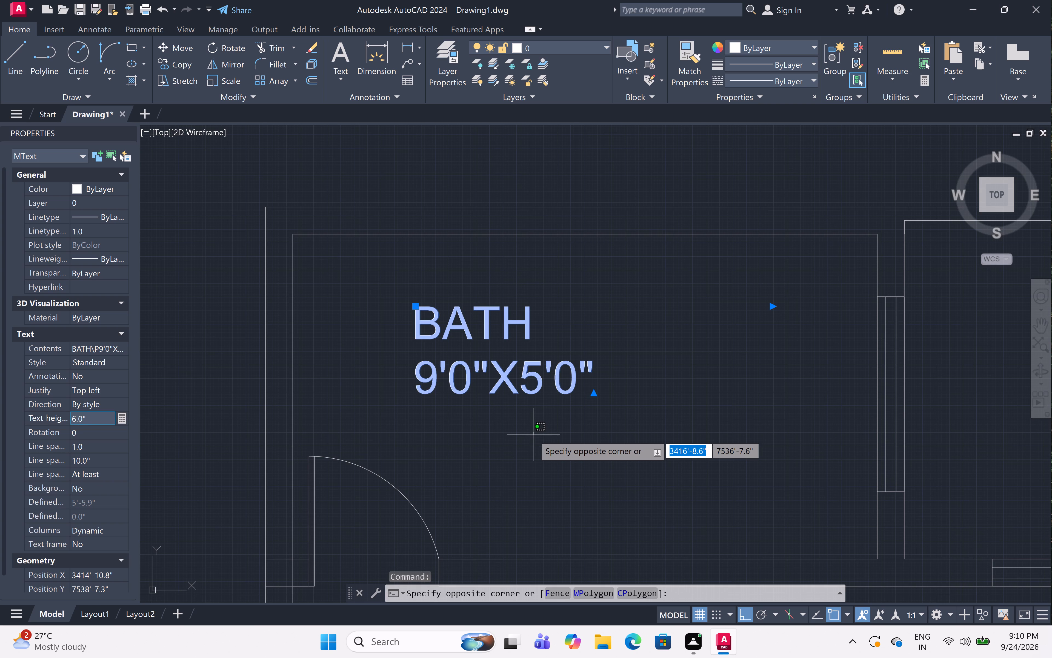
pyautogui.press('Escape')
pyautogui.press('Escape')
# Add a multiline text label reading OPEN TO SKY in the long middle space along the north wall.
pyautogui.scroll(-3, 534, 450)
pyautogui.scroll(1, 534, 450)
pyautogui.scroll(-1, 534, 450)
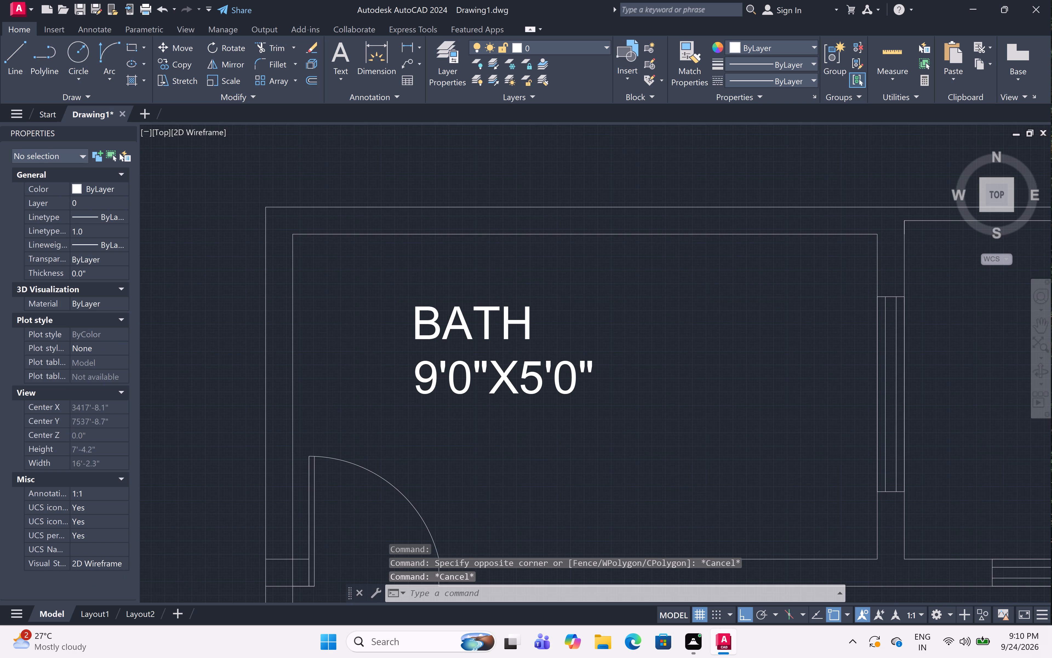
pyautogui.moveTo(906, 403); pyautogui.dragTo(682, 234, button='middle')
pyautogui.scroll(2, 586, 240)
pyautogui.write('MT')
pyautogui.press('space')
pyautogui.scroll(-2, 589, 242)
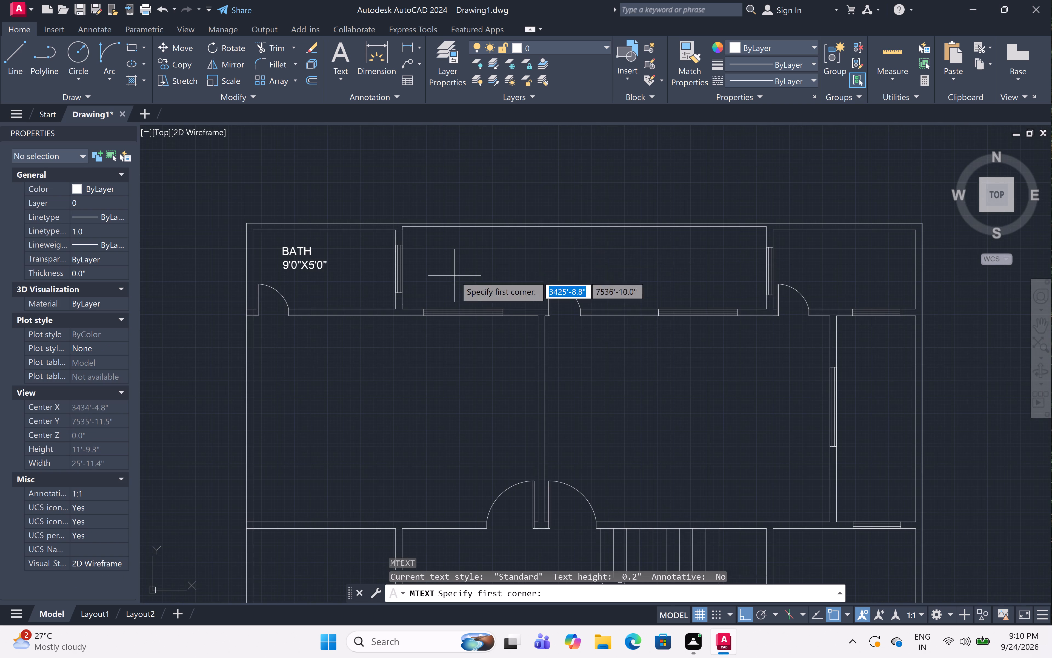
pyautogui.scroll(1, 533, 233)
pyautogui.doubleClick(502, 243)
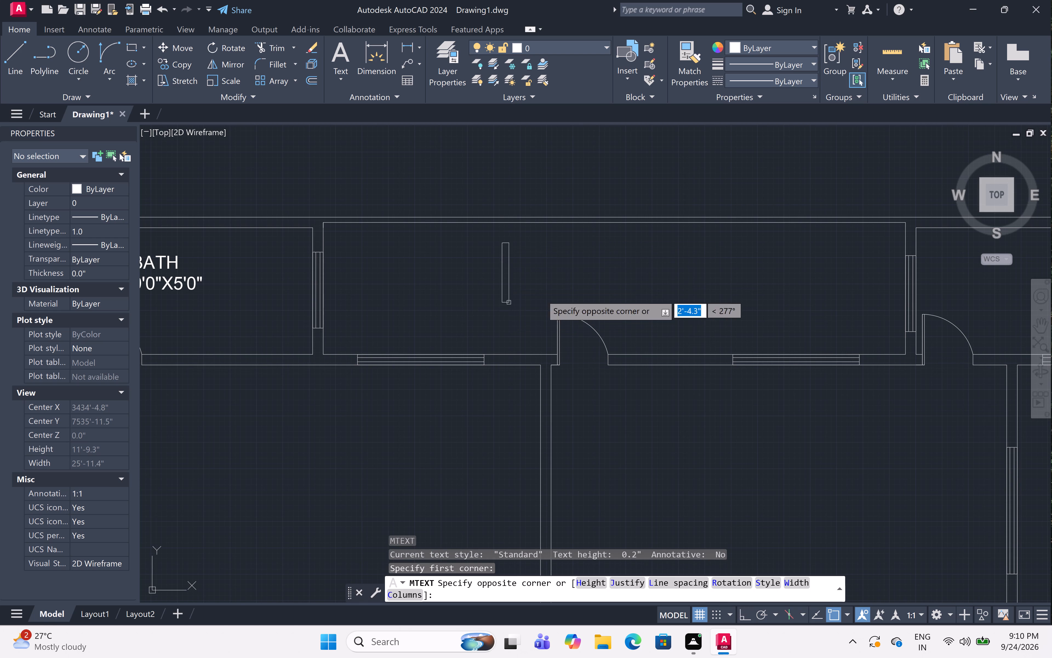
pyautogui.click(737, 292)
pyautogui.write('OPEN SKY')
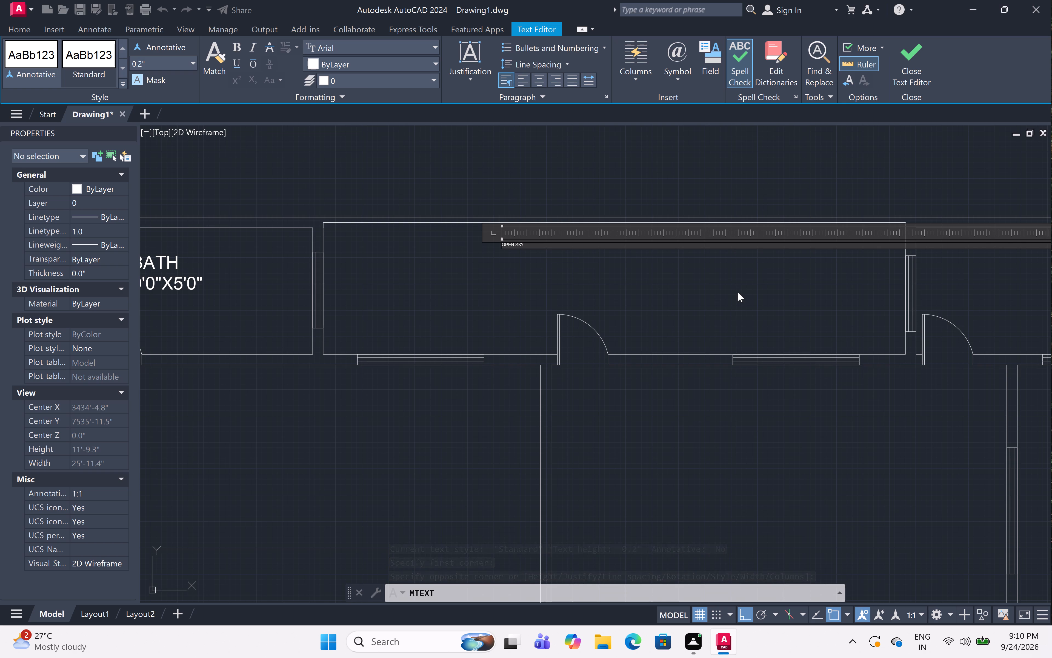
pyautogui.press('BackSpace')
pyautogui.press('BackSpace')
pyautogui.press('BackSpace')
pyautogui.write('TO')
pyautogui.press('space')
pyautogui.press('s')
pyautogui.write('KY')
pyautogui.click(520, 257)
# Set the OPEN TO SKY label's text height to 6".
pyautogui.moveTo(516, 254); pyautogui.dragTo(510, 252)
pyautogui.click(484, 233)
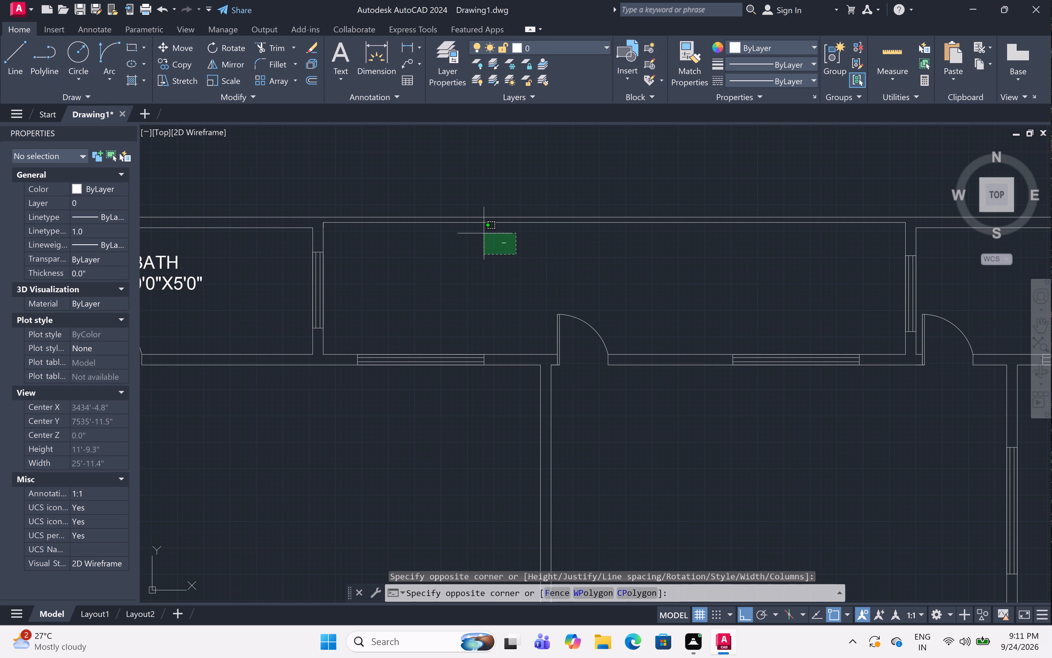
pyautogui.click(98, 418)
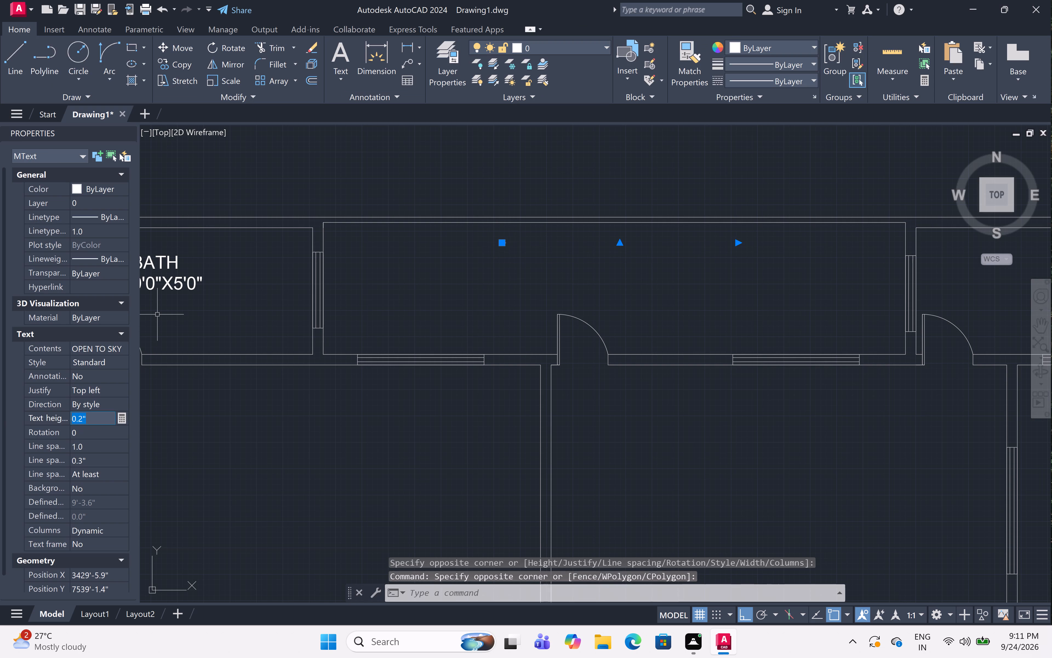
pyautogui.press('BackSpace')
pyautogui.press('6')
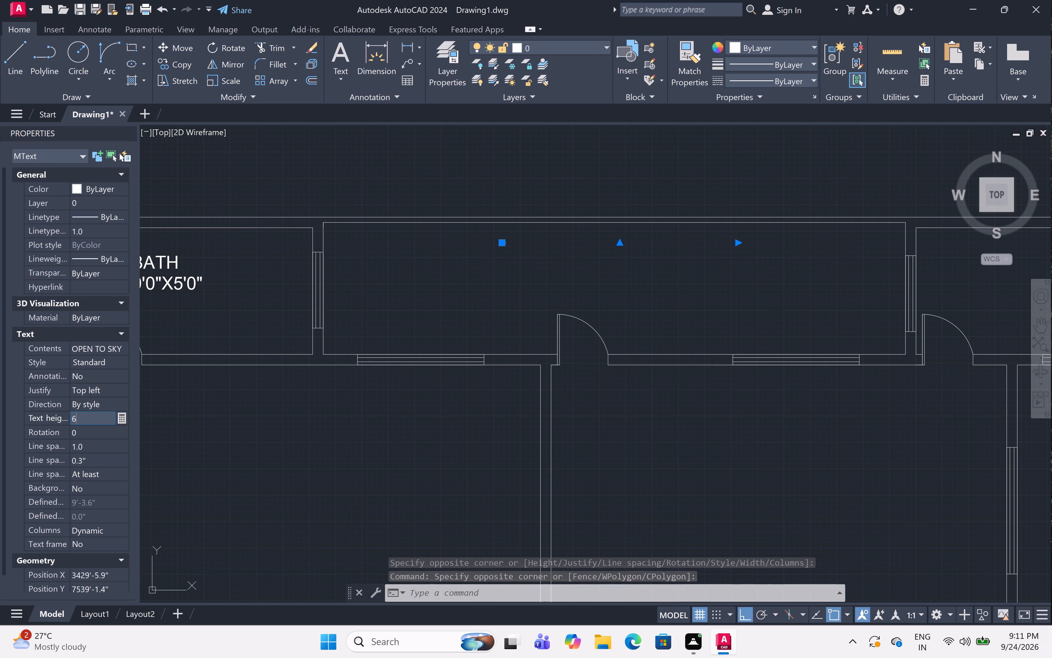
pyautogui.hotkey('shift', '"')
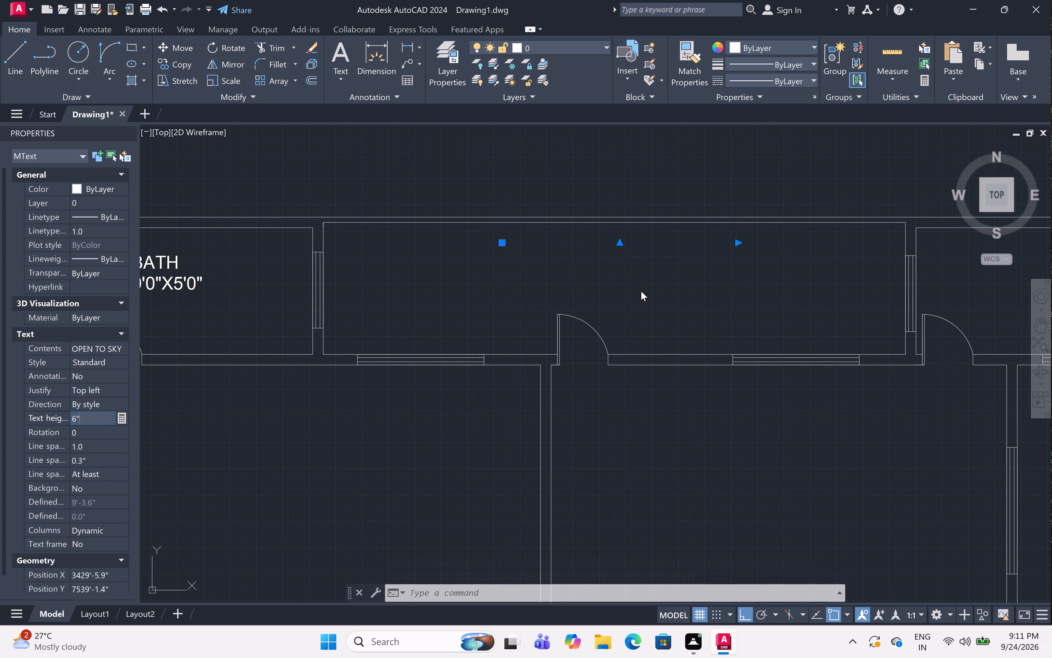
pyautogui.click(641, 291)
pyautogui.click(646, 294)
pyautogui.press('Escape')
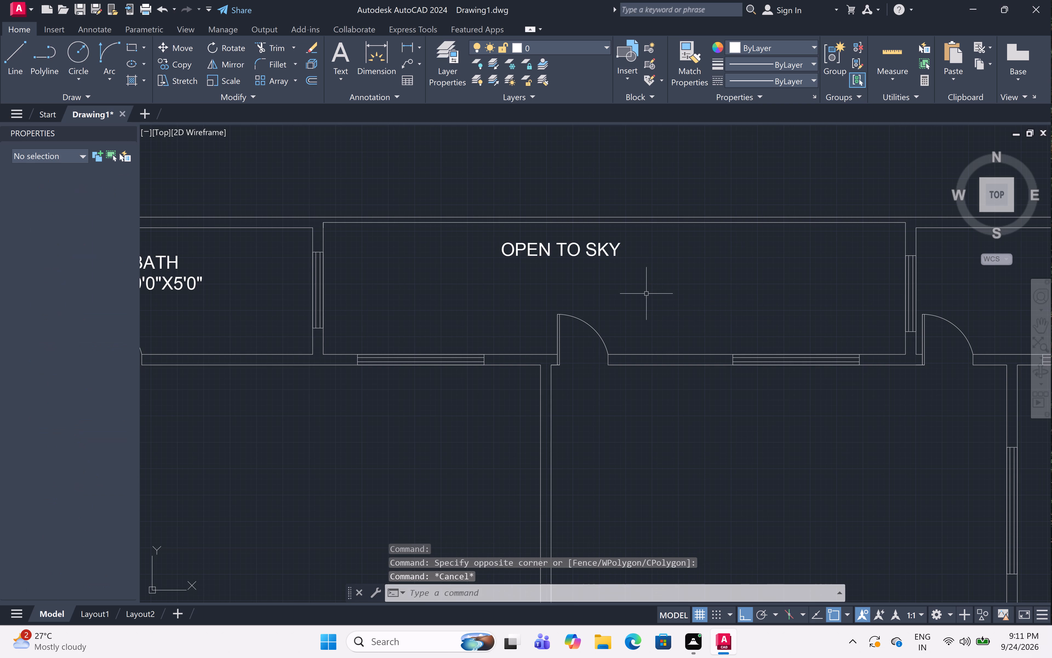
# Move the OPEN TO SKY label about 2'-4" east and slightly south, towards the centre of its space, with ortho off.
pyautogui.doubleClick(594, 254)
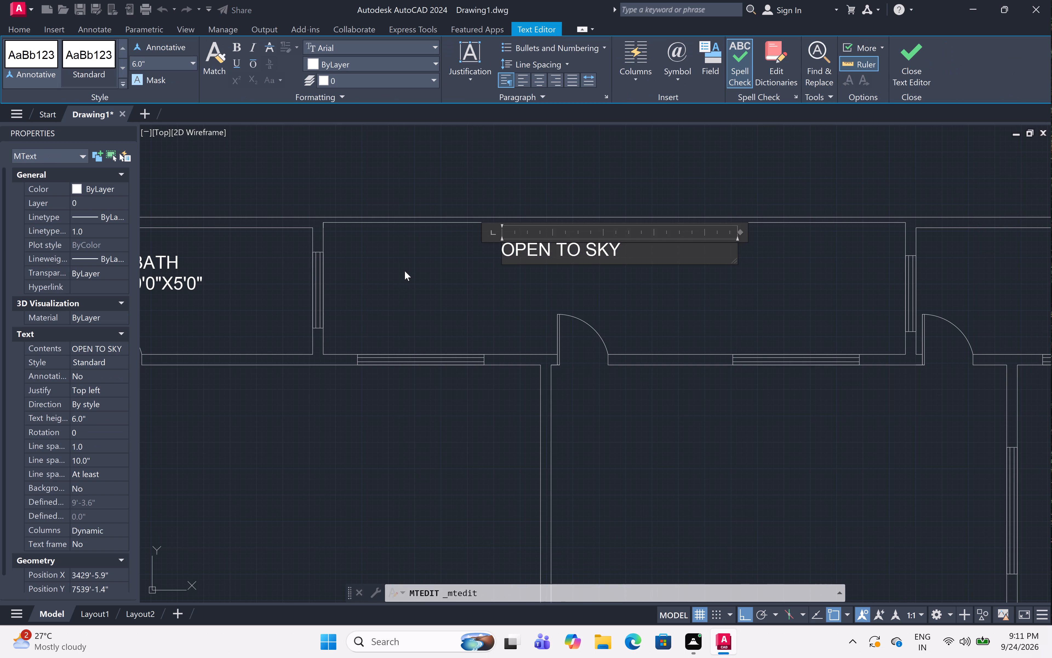
pyautogui.press('Escape')
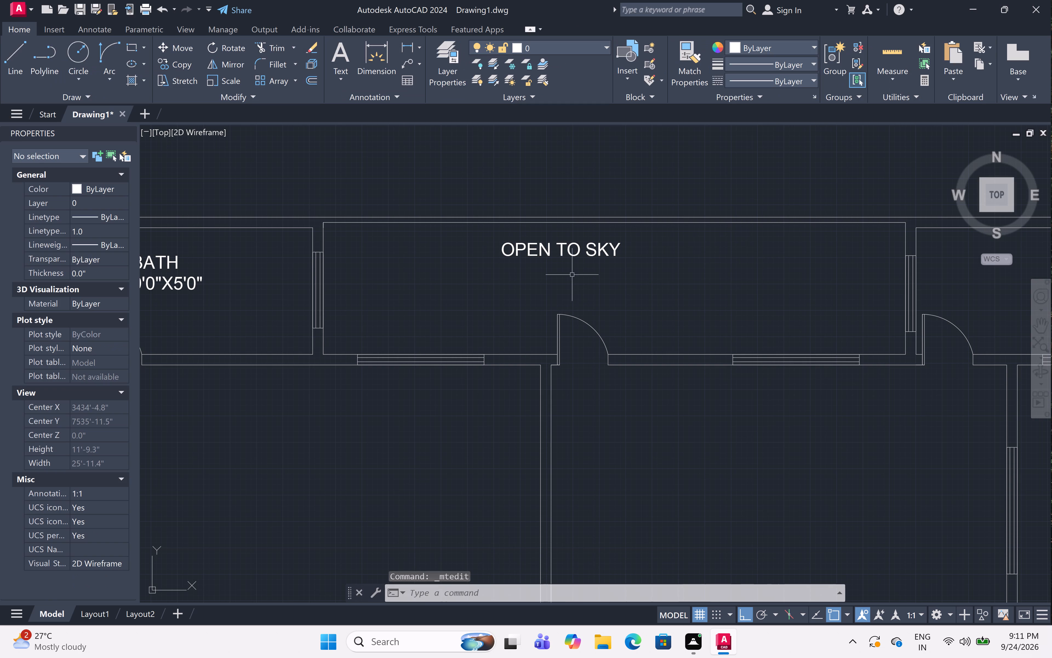
pyautogui.click(567, 255)
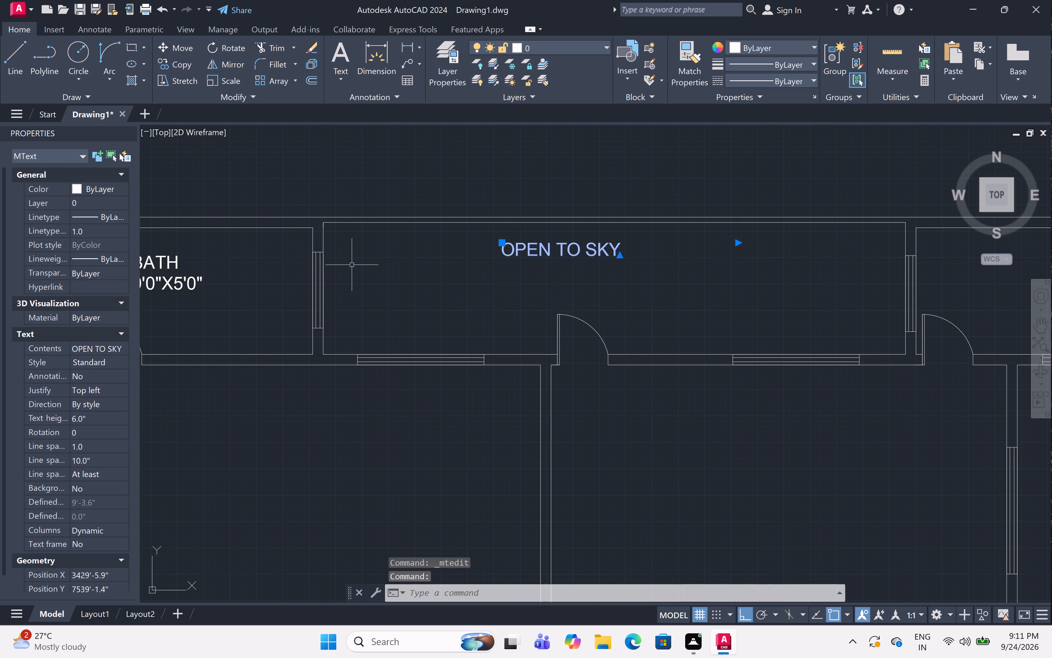
pyautogui.write('M')
pyautogui.press('space')
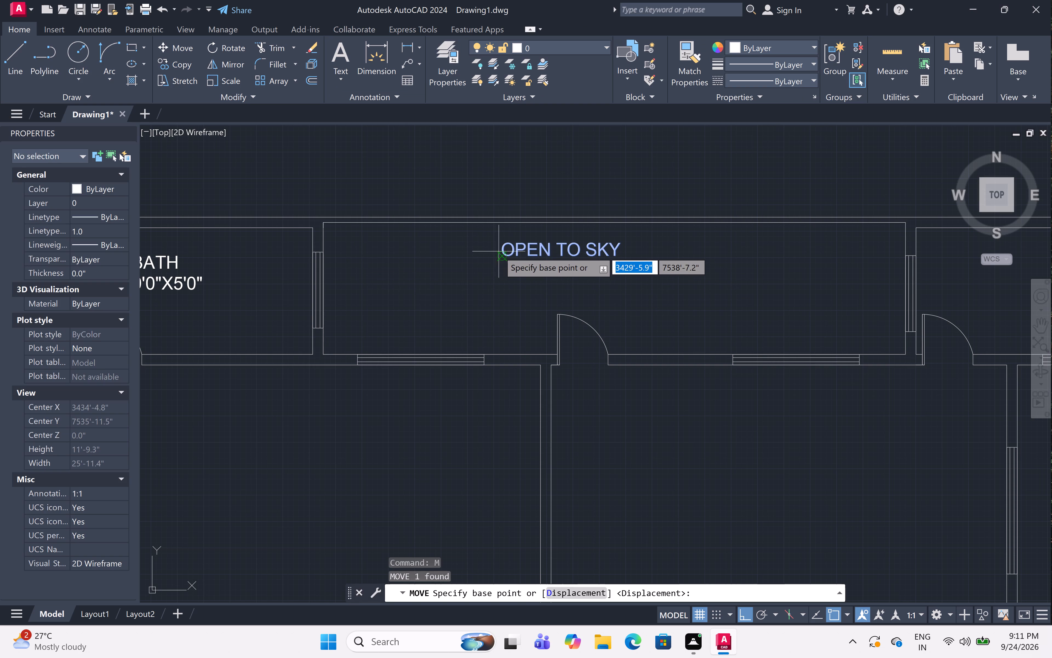
pyautogui.click(504, 256)
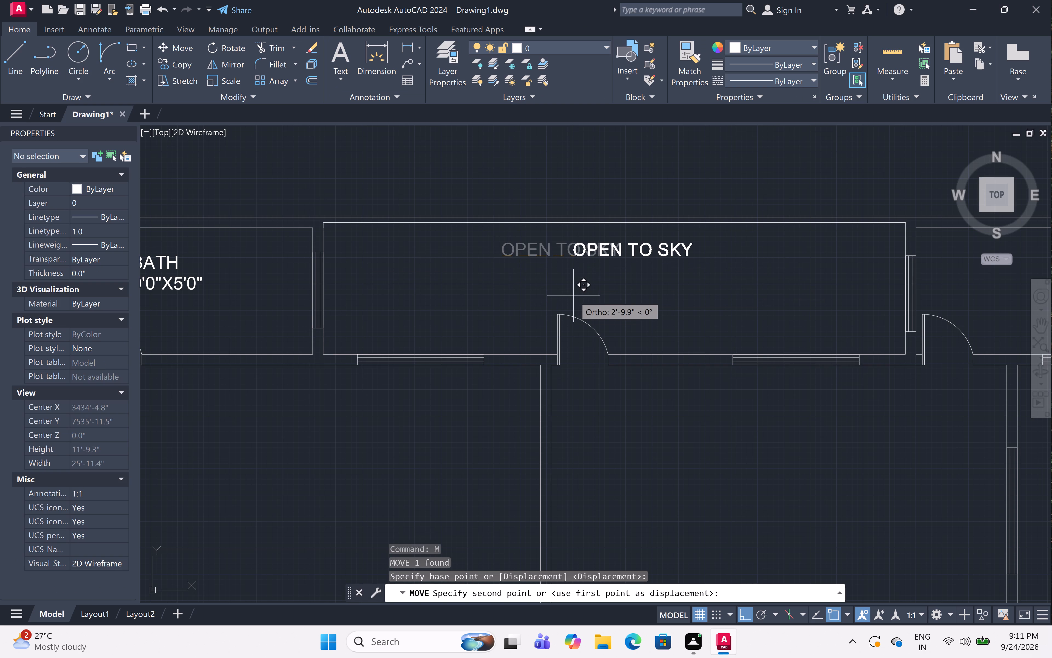
pyautogui.press('F8')
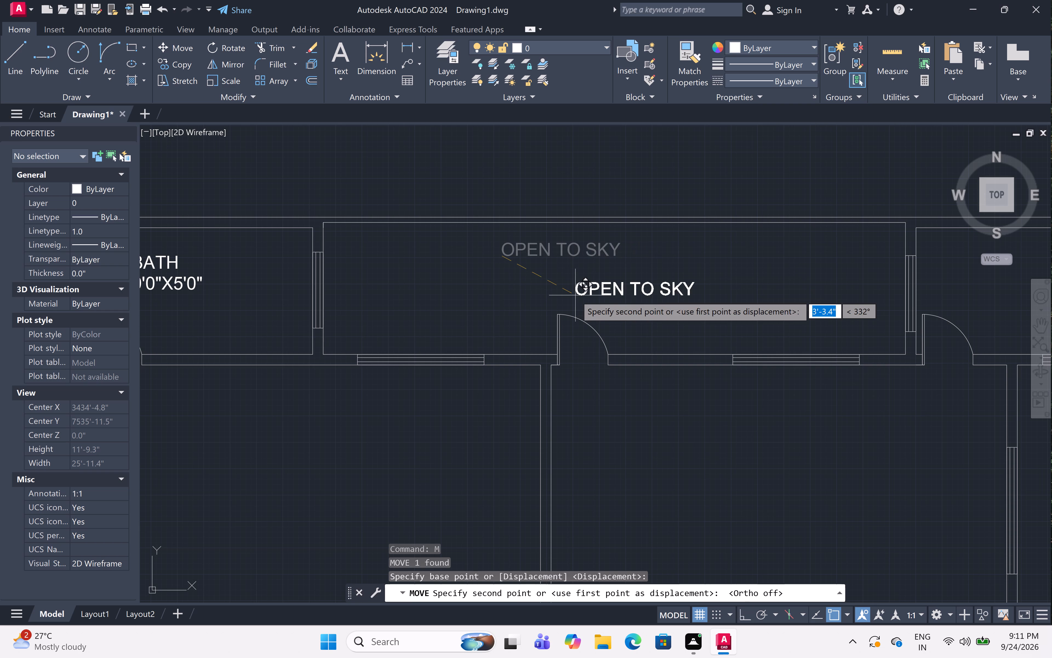
pyautogui.scroll(5, 558, 277)
pyautogui.click(558, 277)
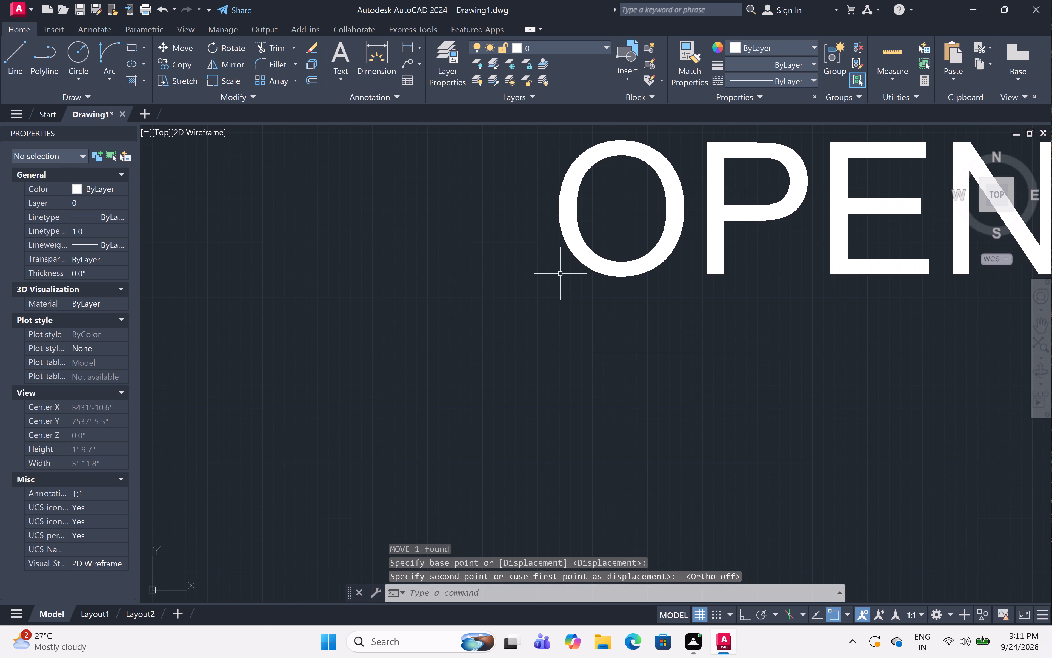
# Copy the BATH 9'0"X5'0" label from the northwest room into the northeast corner room, about 34'-9" to the east.
pyautogui.scroll(-6, 560, 274)
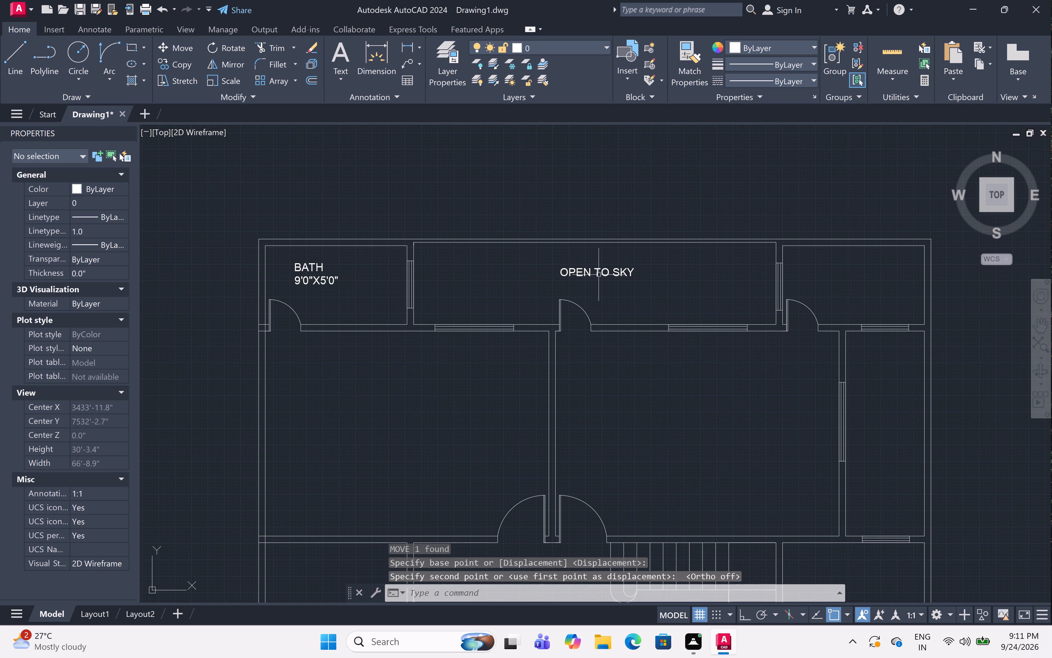
pyautogui.scroll(-1, 688, 273)
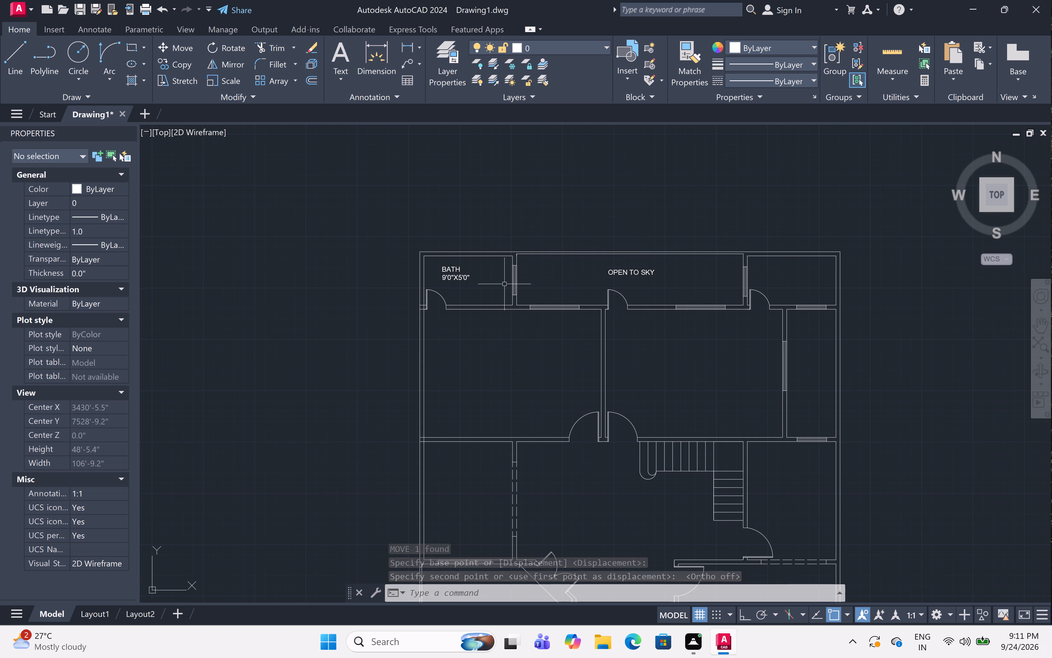
pyautogui.scroll(4, 460, 276)
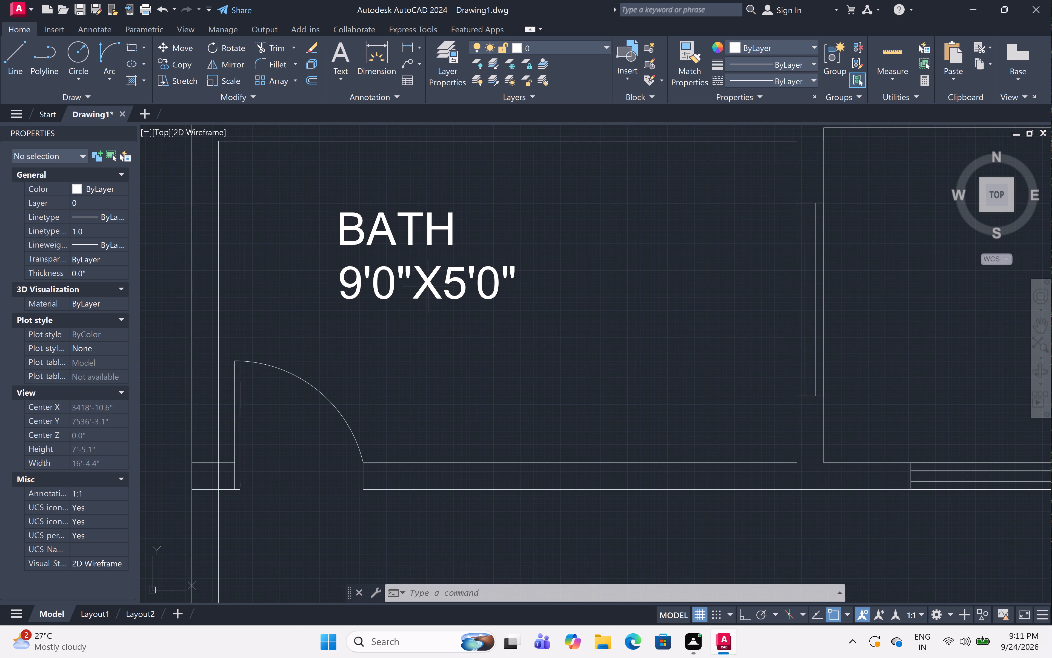
pyautogui.click(430, 281)
pyautogui.write('CO')
pyautogui.press('space')
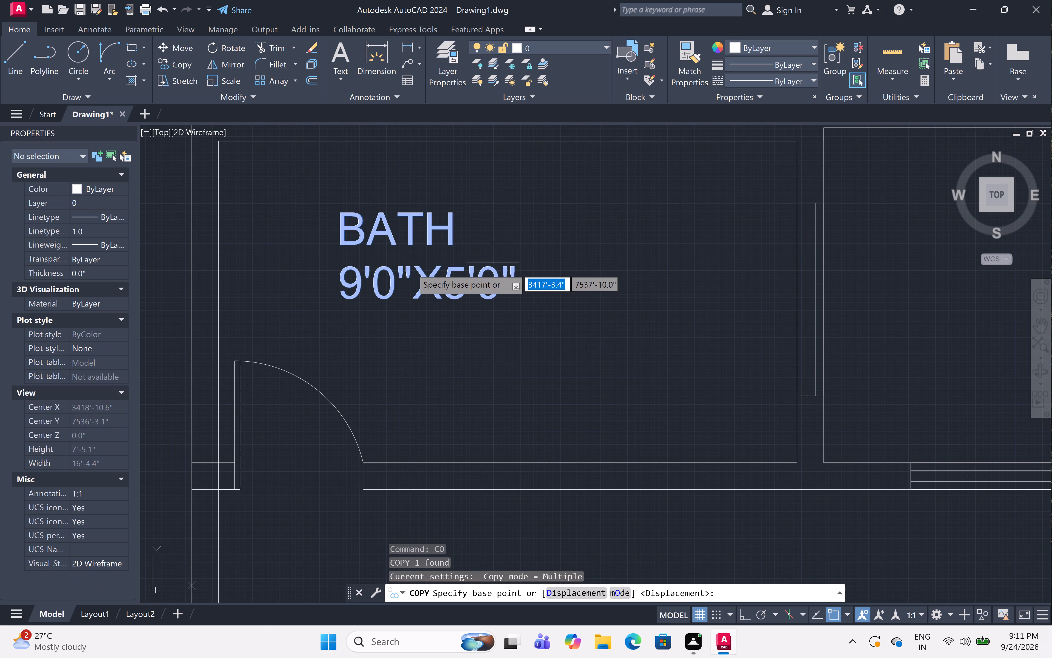
pyautogui.doubleClick(399, 270)
pyautogui.scroll(-6, 545, 276)
pyautogui.scroll(-3, 639, 278)
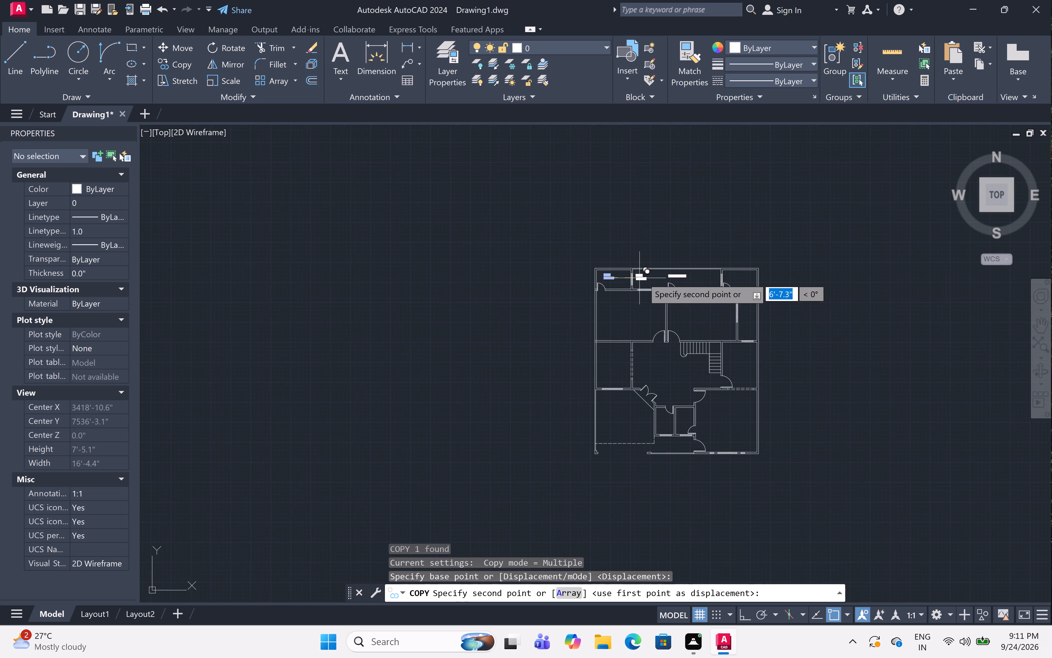
pyautogui.scroll(5, 738, 275)
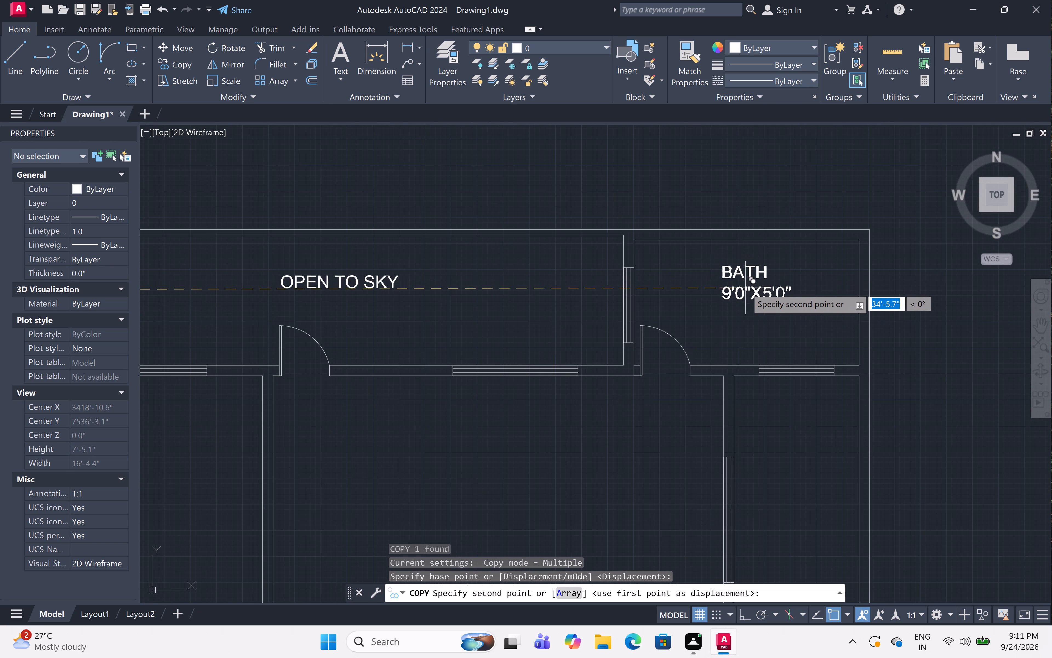
pyautogui.scroll(1, 745, 288)
pyautogui.scroll(-1, 747, 295)
pyautogui.click(755, 299)
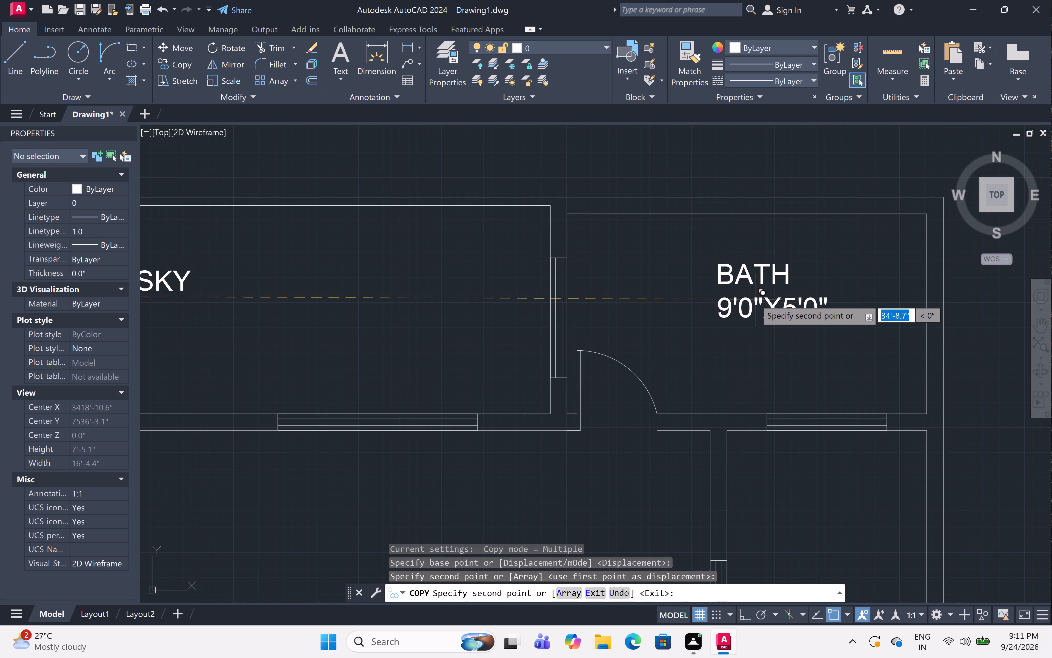
pyautogui.scroll(-5, 717, 272)
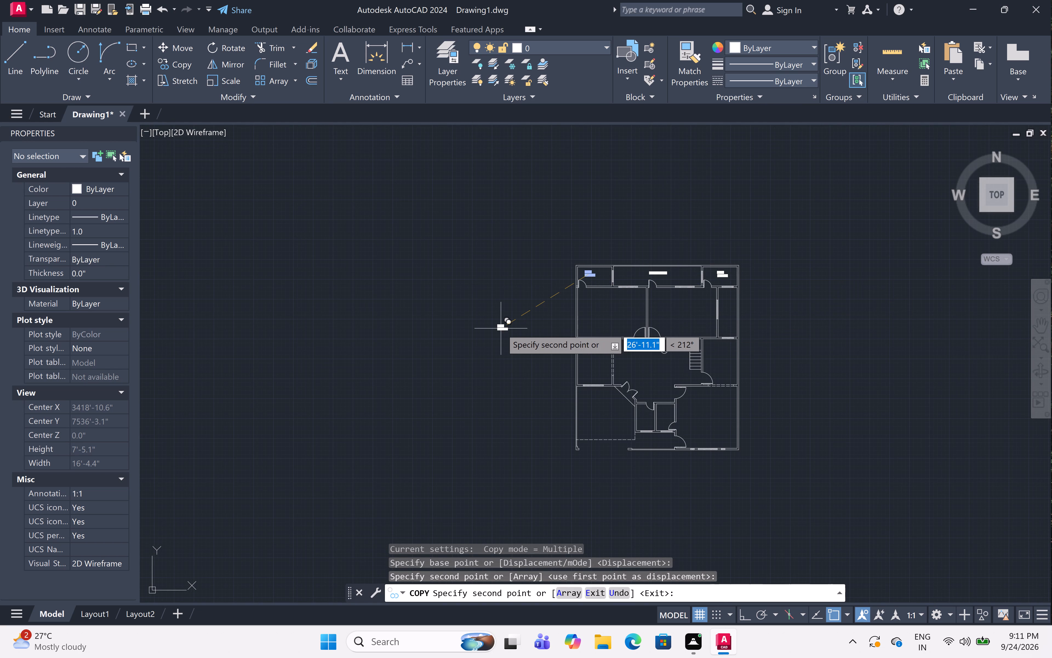
pyautogui.press('Escape')
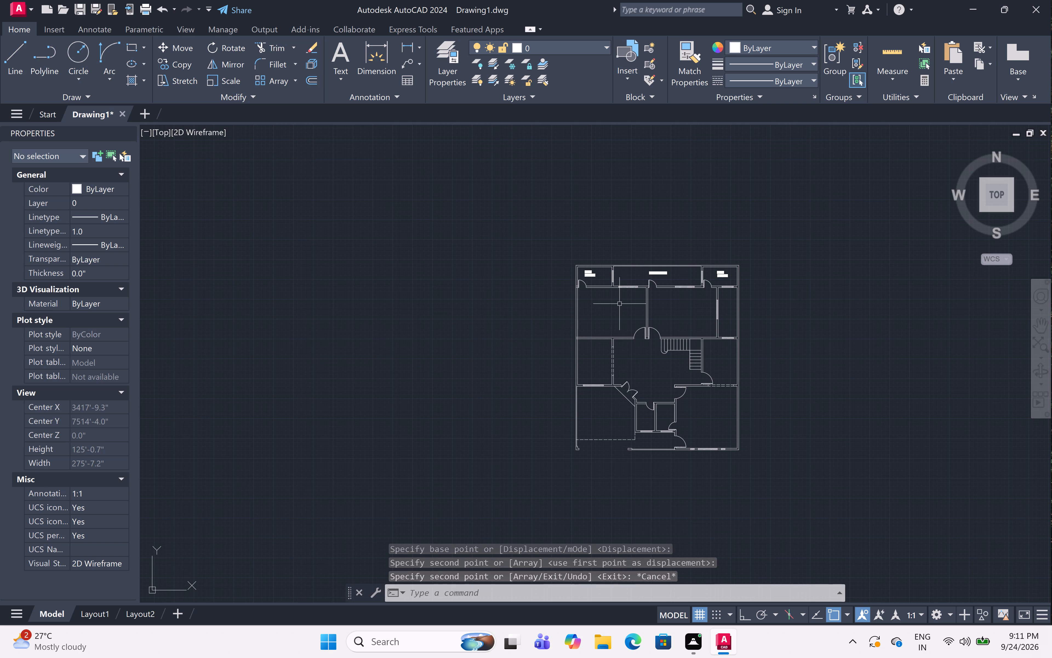
# Add a multiline text label reading BED with 18'0"X13'0" on a second line in the large room south of the northwest bath.
pyautogui.scroll(3, 639, 297)
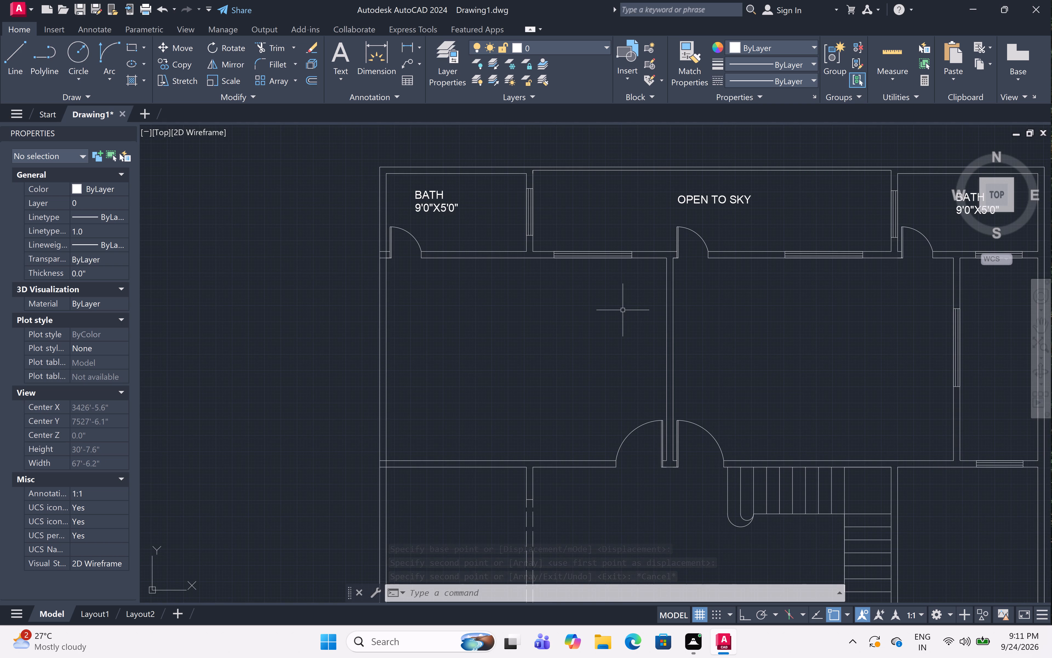
pyautogui.write('MT')
pyautogui.press('space')
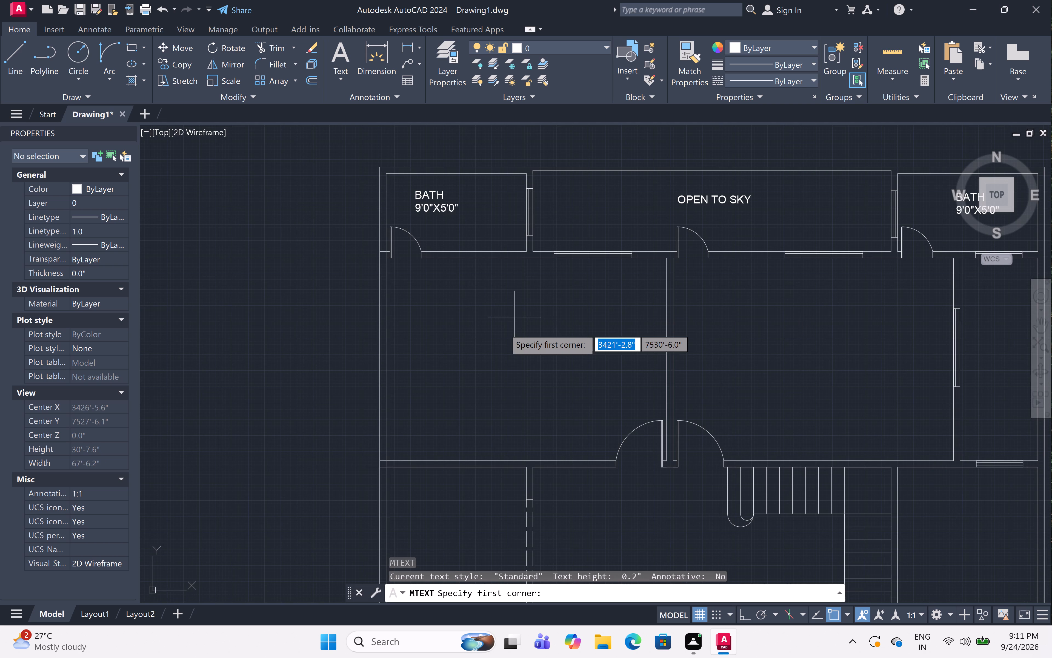
pyautogui.doubleClick(485, 321)
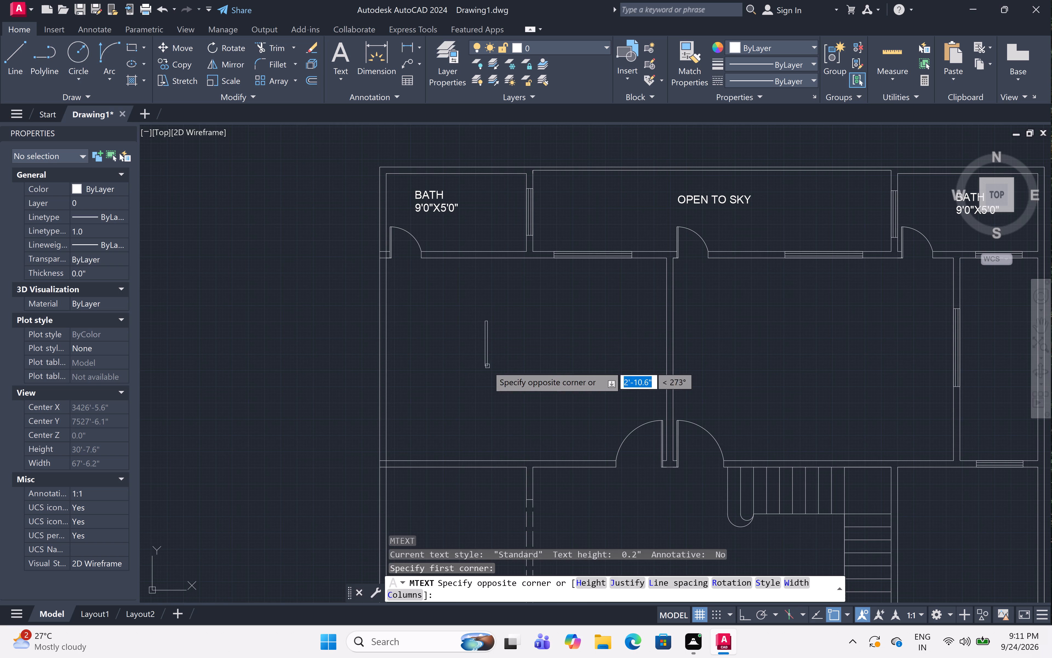
pyautogui.click(576, 367)
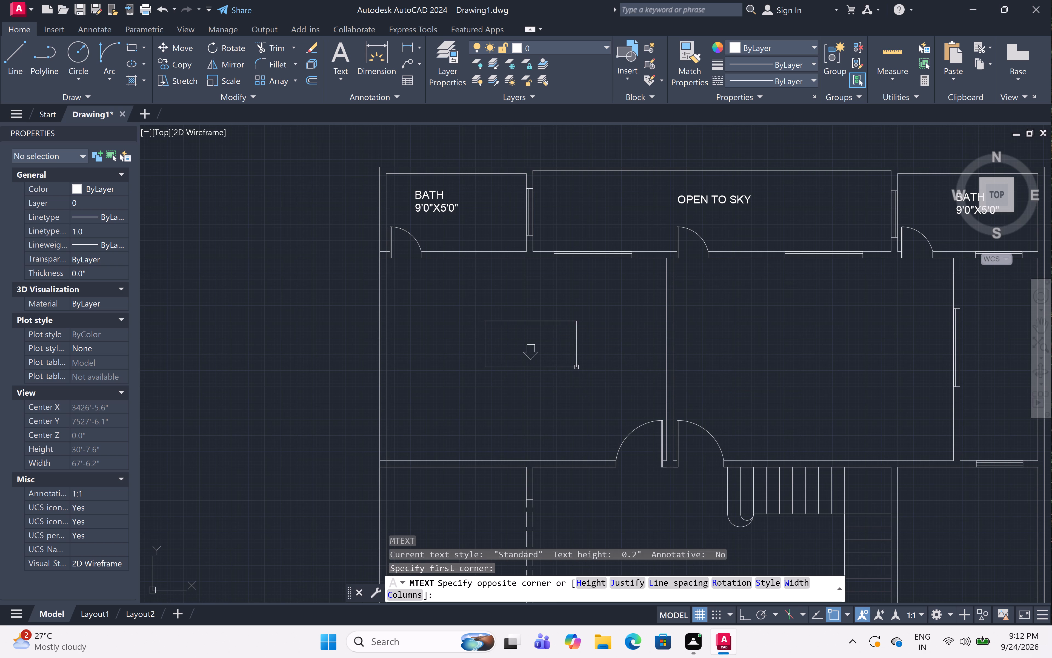
pyautogui.write('BED')
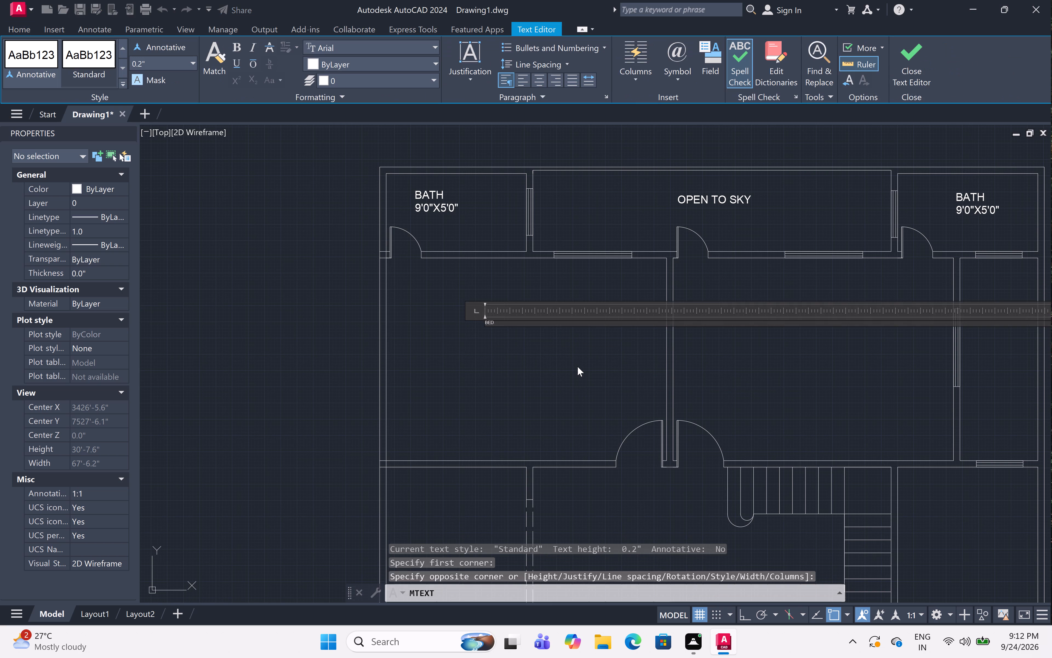
pyautogui.press('Return')
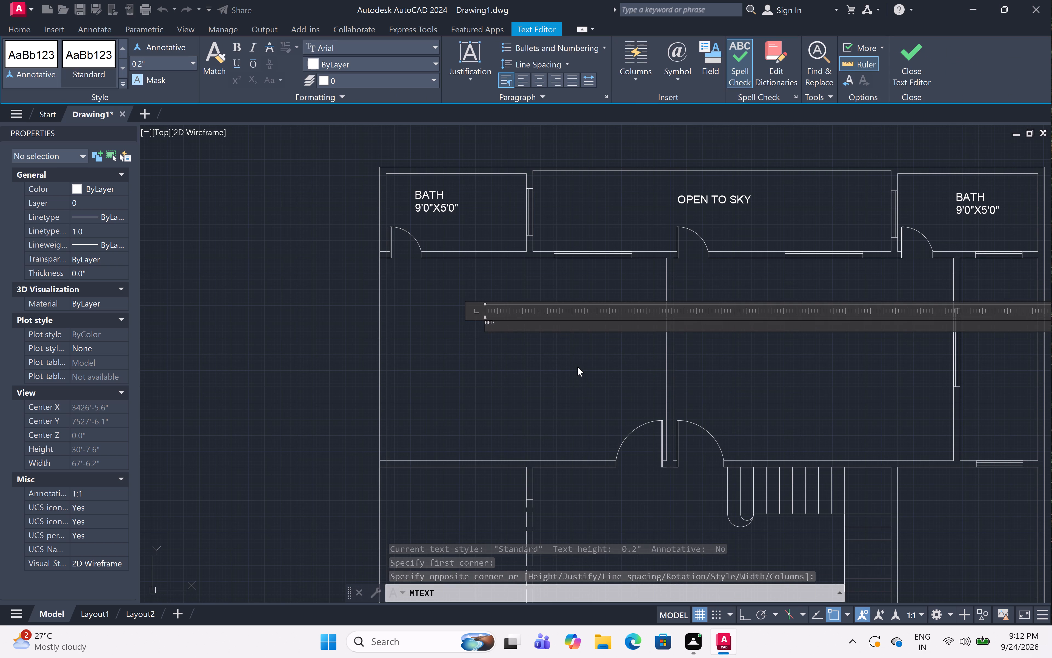
pyautogui.press('1')
pyautogui.press('8')
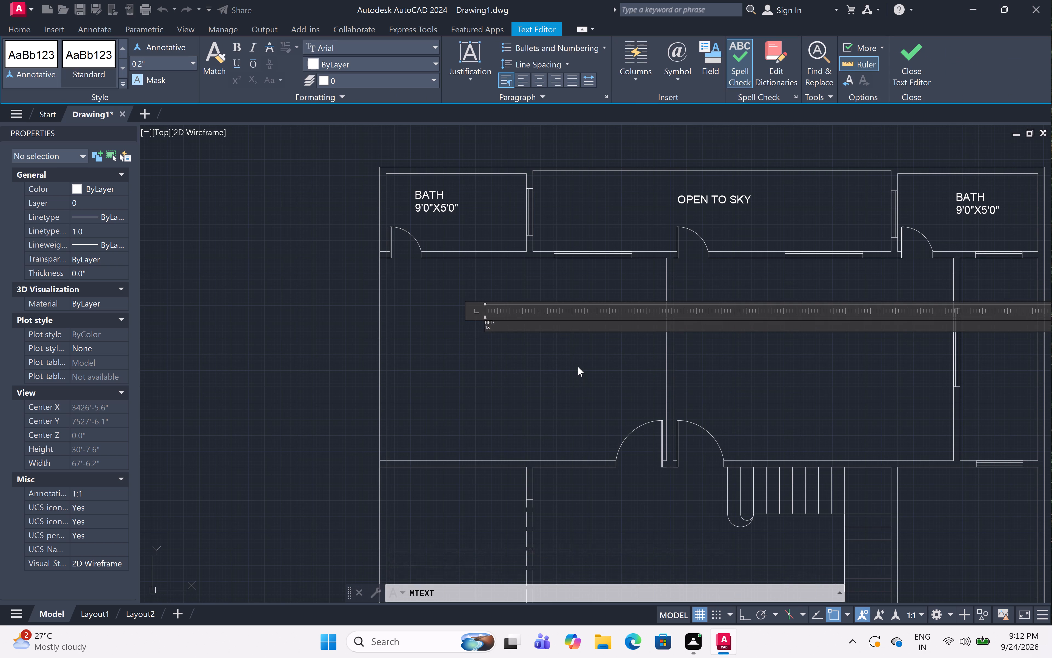
pyautogui.press("'")
pyautogui.press('0')
pyautogui.hotkey('shift', '"')
pyautogui.write('X13')
pyautogui.write("'0")
pyautogui.hotkey('shift', '"')
pyautogui.click(465, 331)
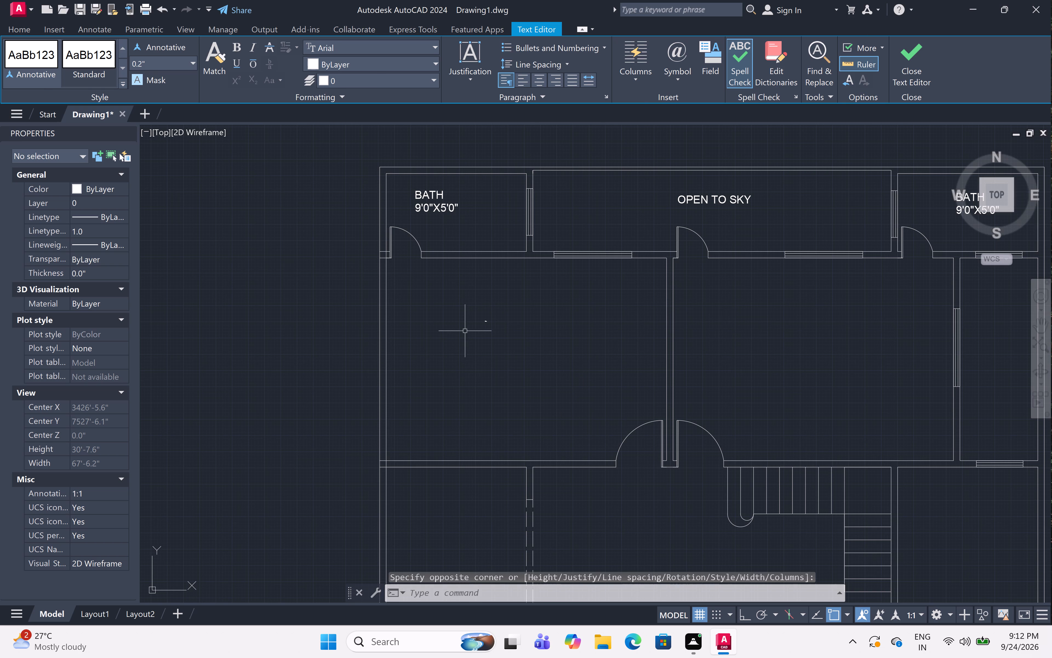
# Set the BED label's text height to 6".
pyautogui.click(450, 285)
pyautogui.click(506, 348)
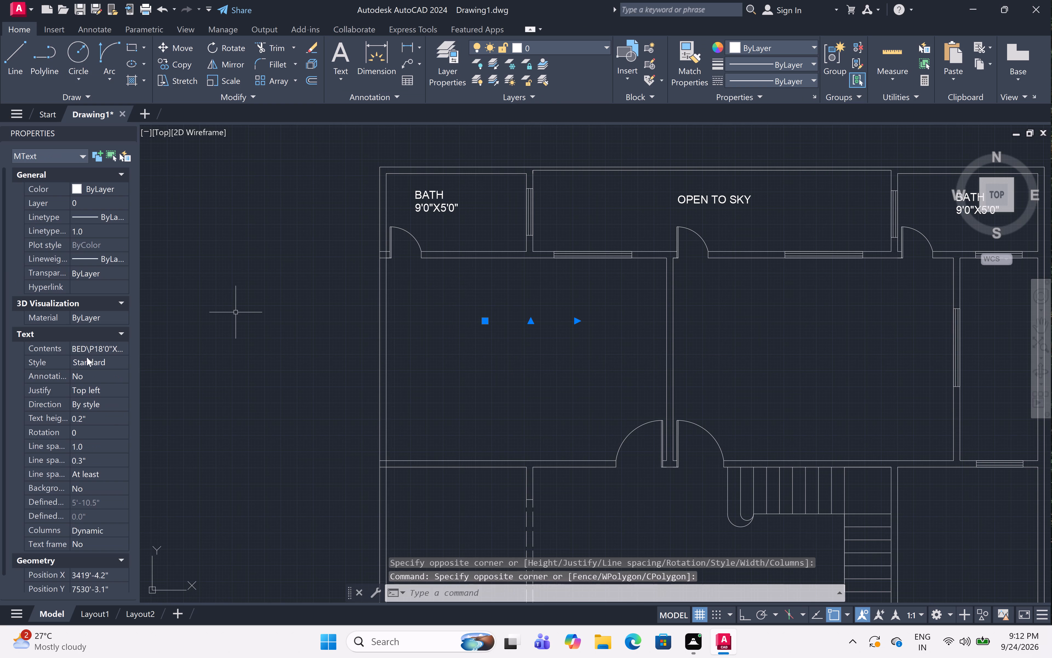
pyautogui.click(110, 415)
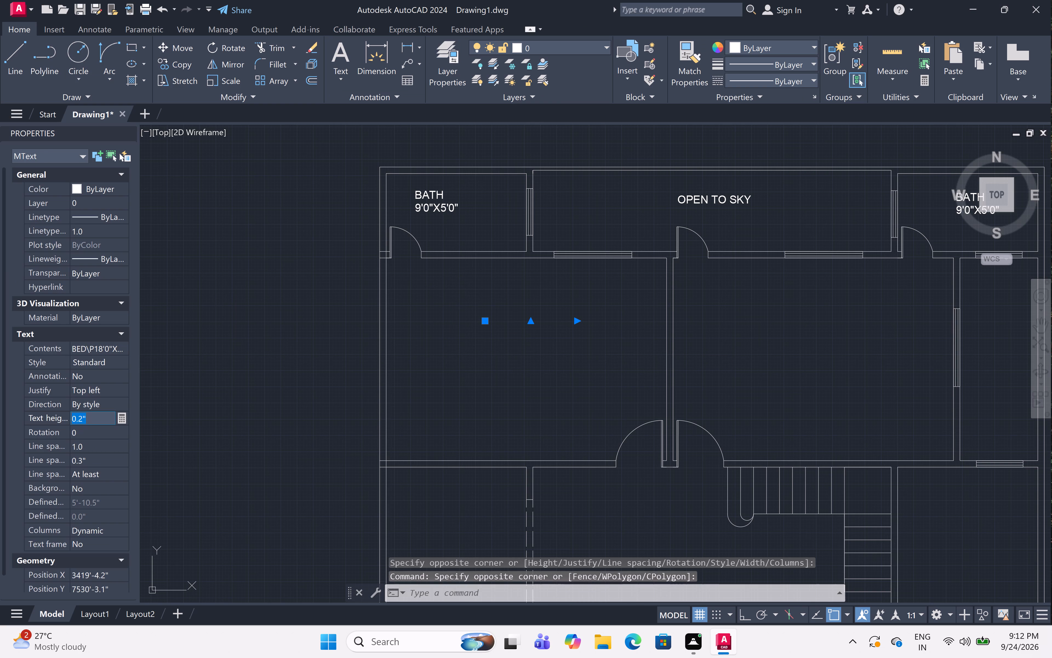
pyautogui.press('BackSpace')
pyautogui.press('6')
pyautogui.hotkey('shift', '"')
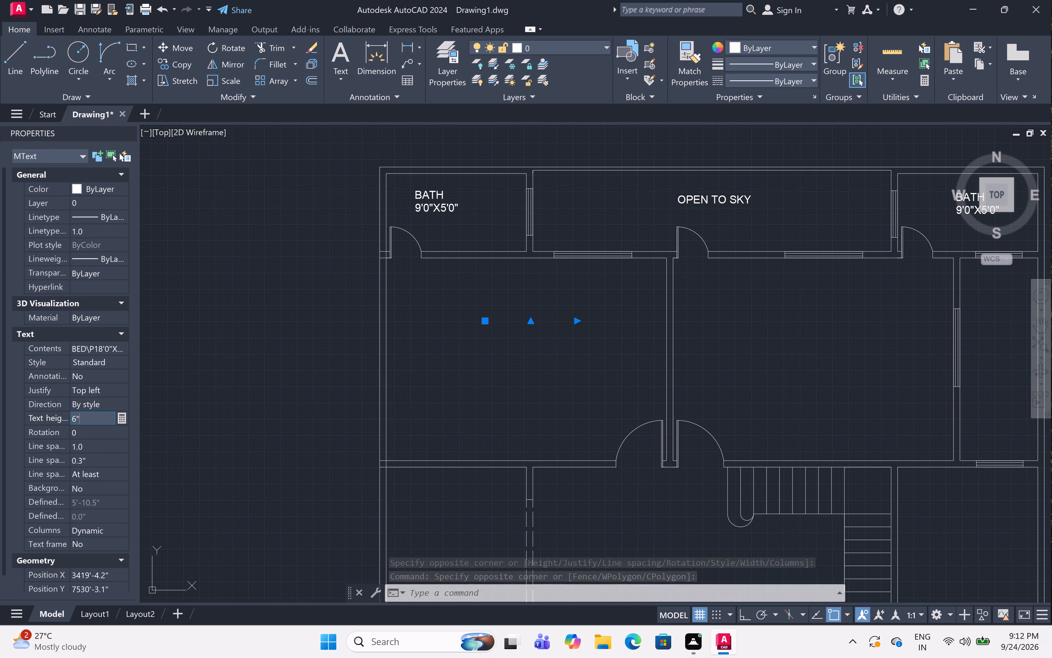
pyautogui.click(484, 405)
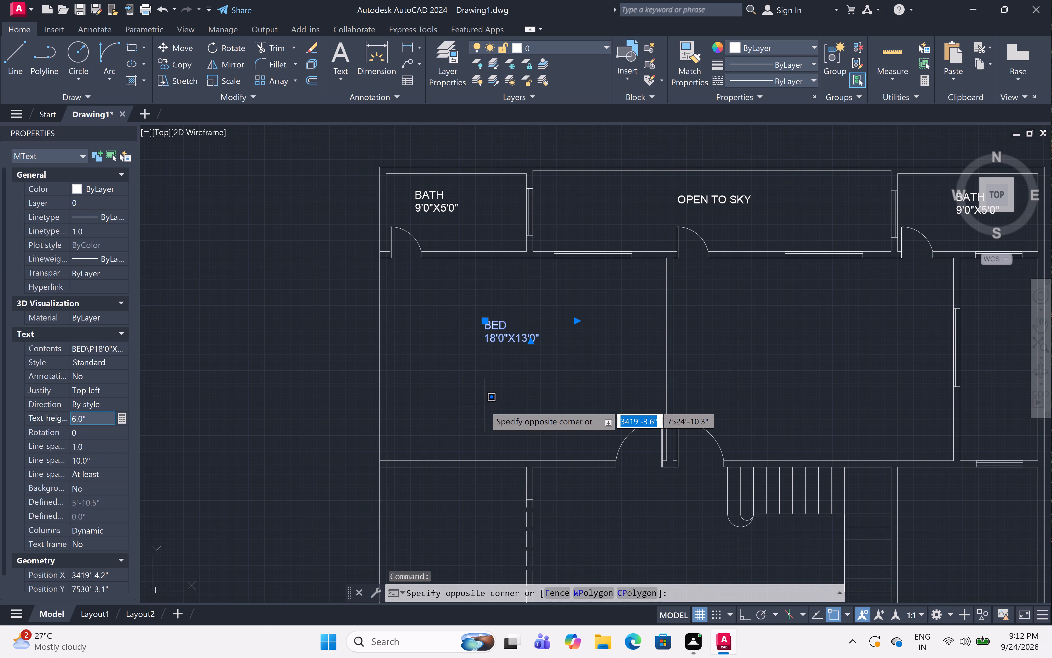
pyautogui.press('Escape')
pyautogui.press('Escape')
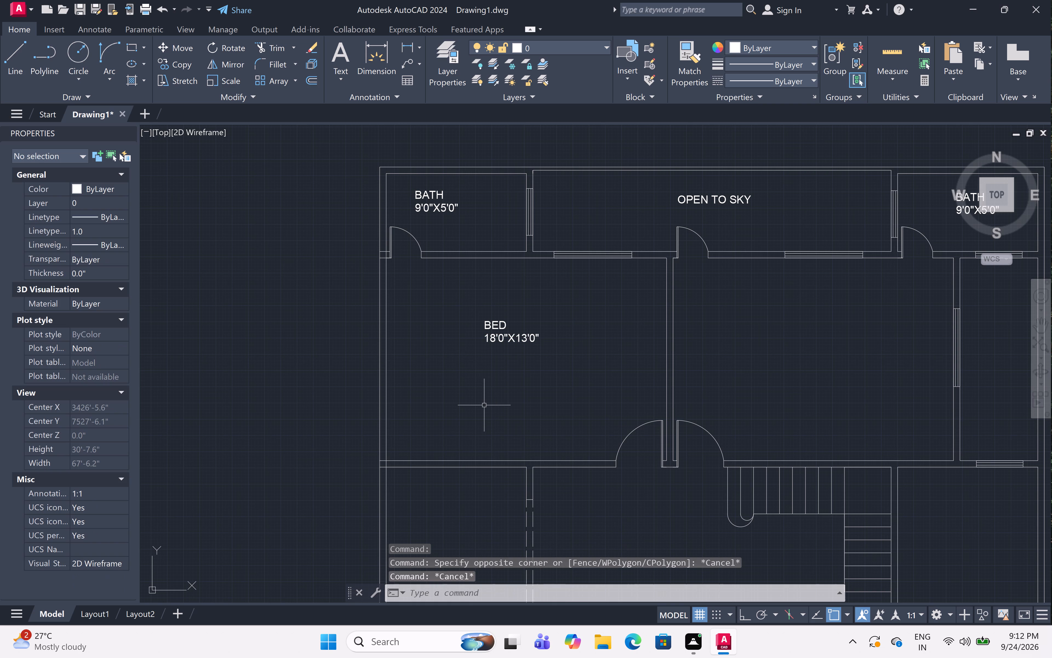
# Copy the BED 18'0"X13'0" label into the adjoining large room, about 19'-1" to the east.
pyautogui.scroll(-2, 538, 415)
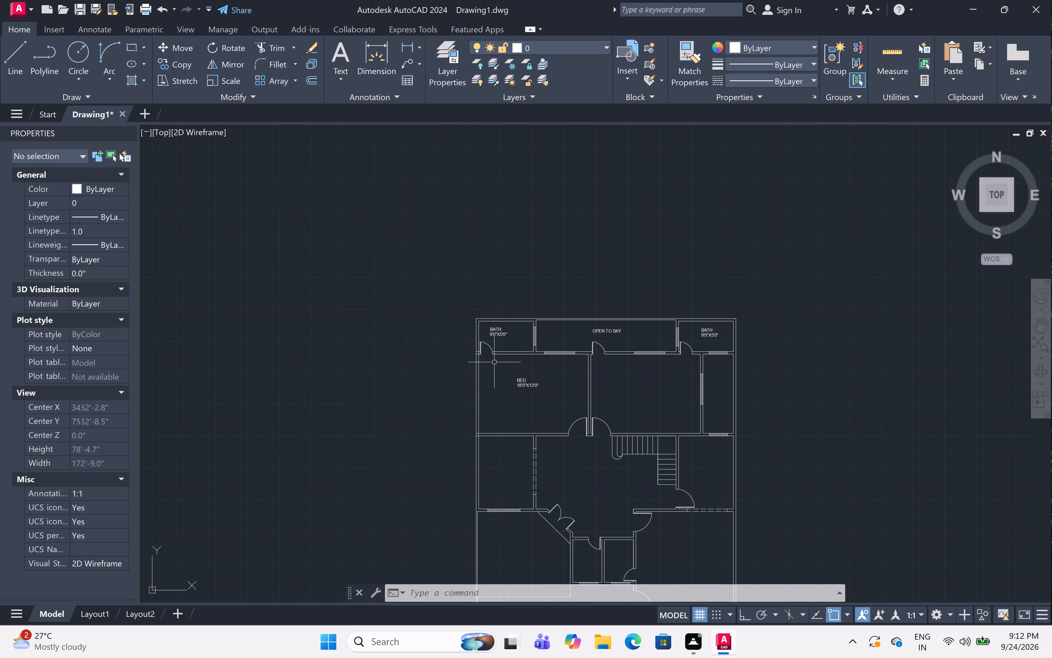
pyautogui.click(501, 369)
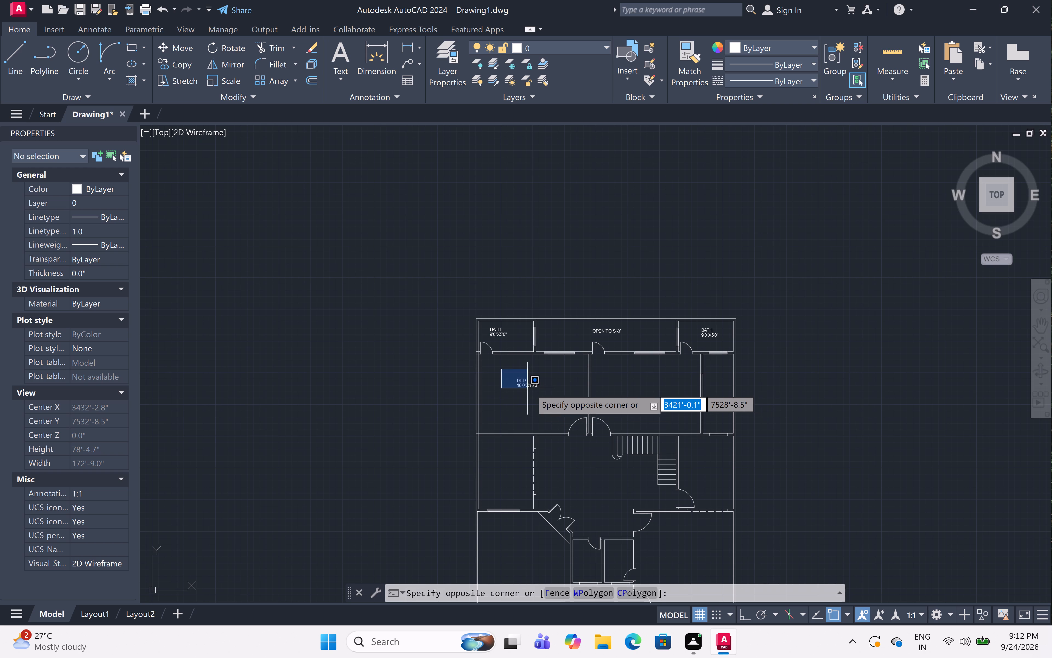
pyautogui.click(546, 401)
pyautogui.write('CO')
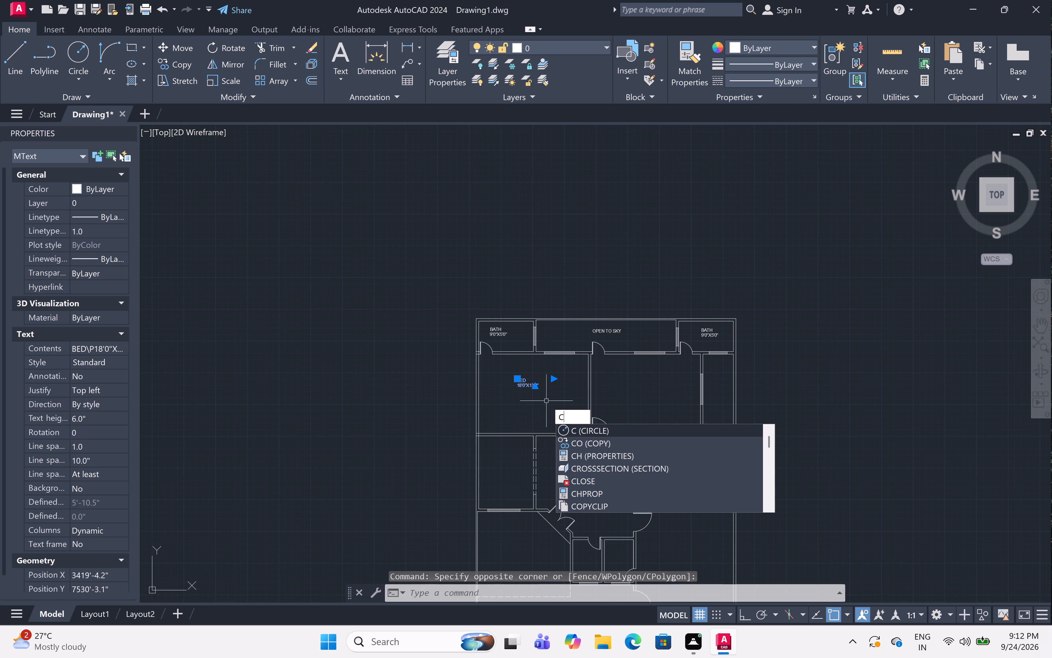
pyautogui.press('space')
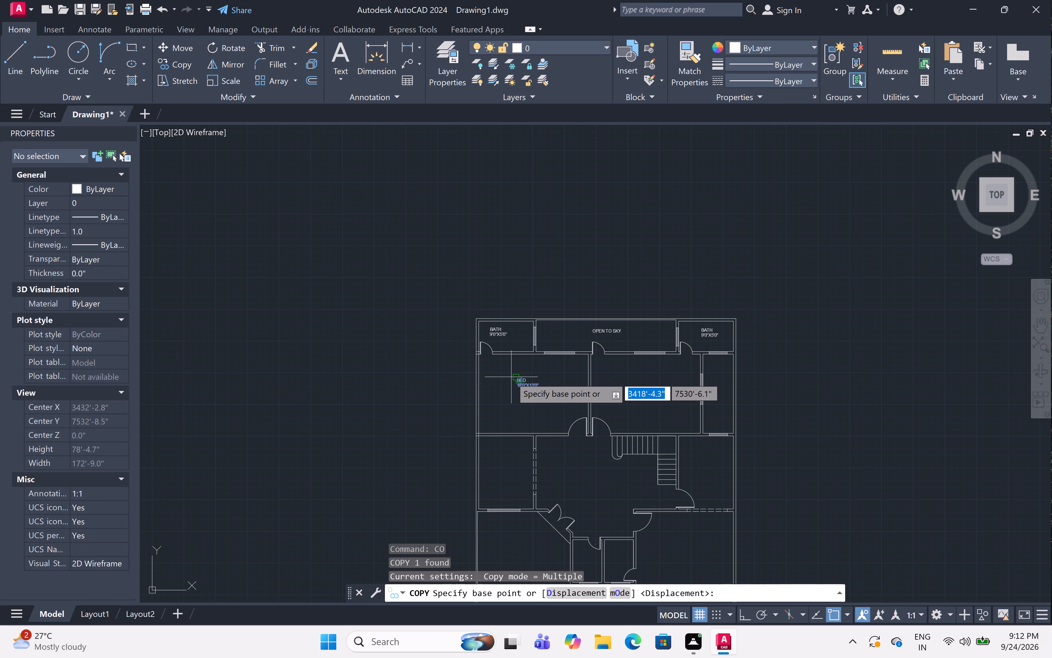
pyautogui.click(519, 381)
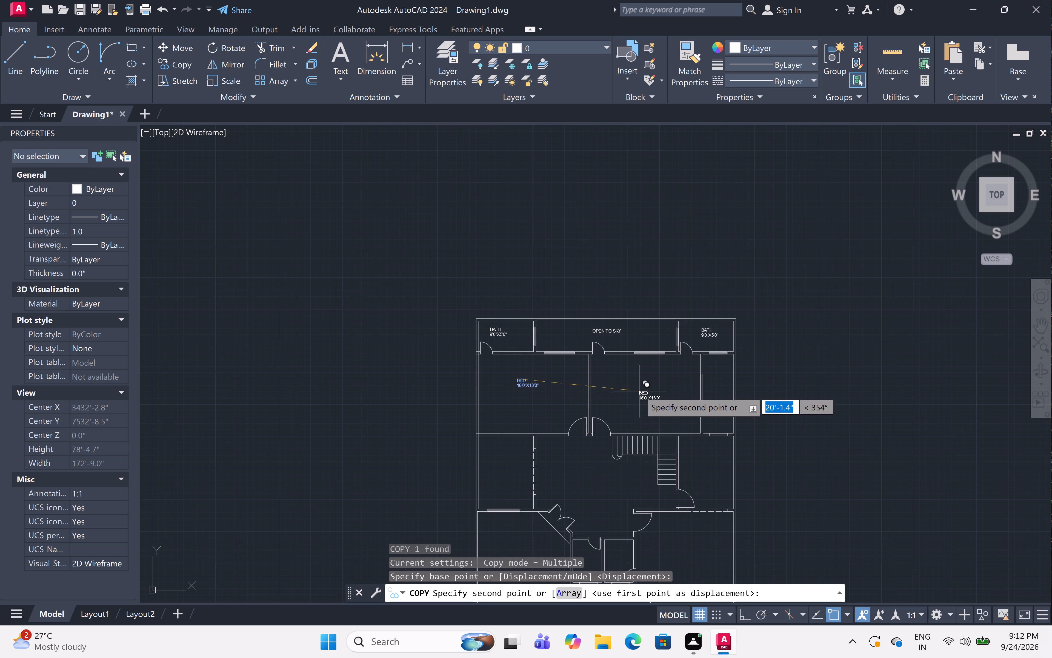
pyautogui.scroll(2, 631, 379)
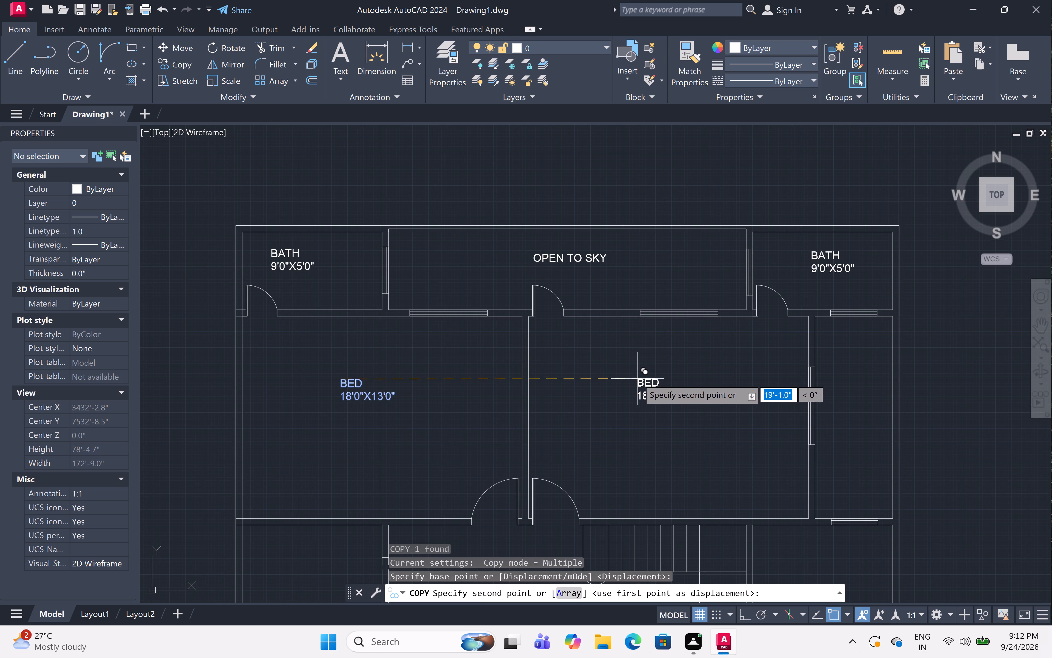
pyautogui.click(638, 379)
pyautogui.press('Escape')
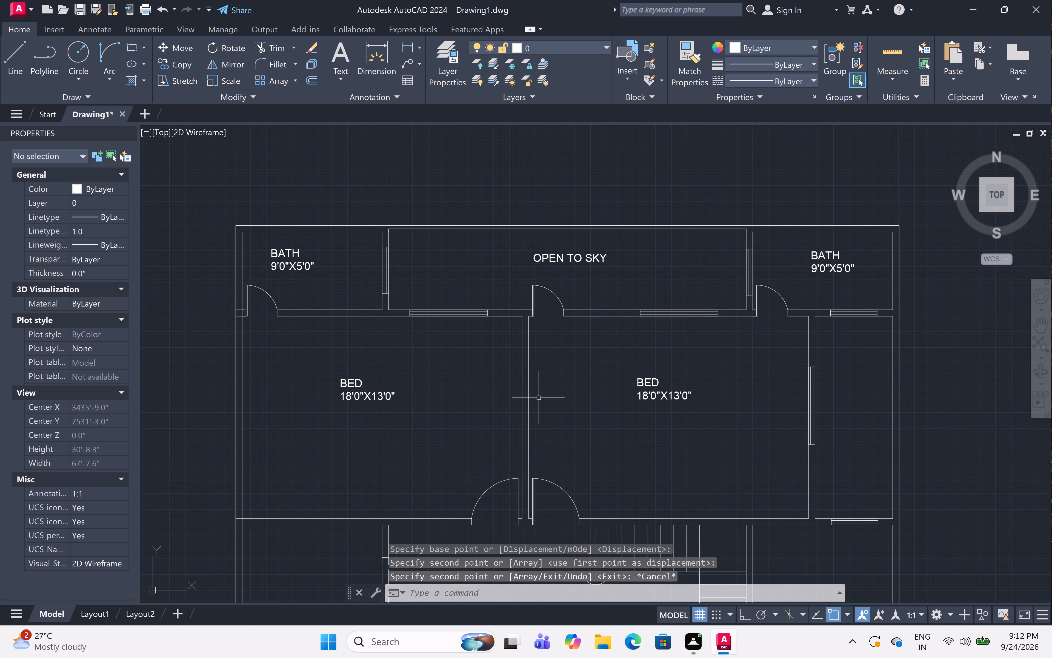
# Copy the OPEN TO SKY label into the narrow space east of the second bedroom, about 21'-10" to the southeast.
pyautogui.scroll(-1, 542, 404)
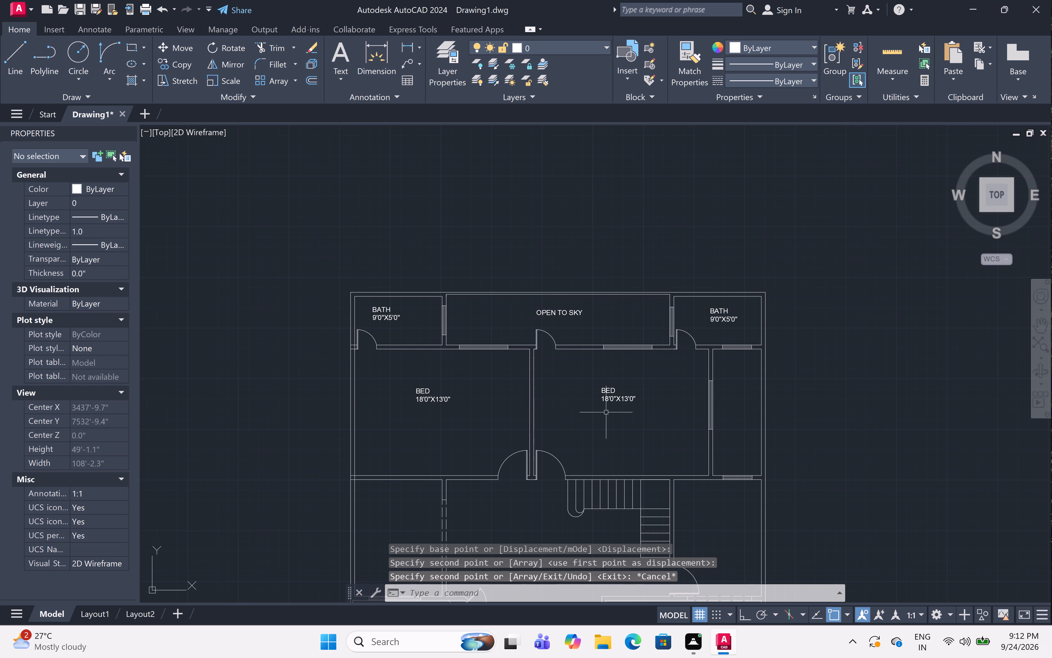
pyautogui.scroll(2, 559, 290)
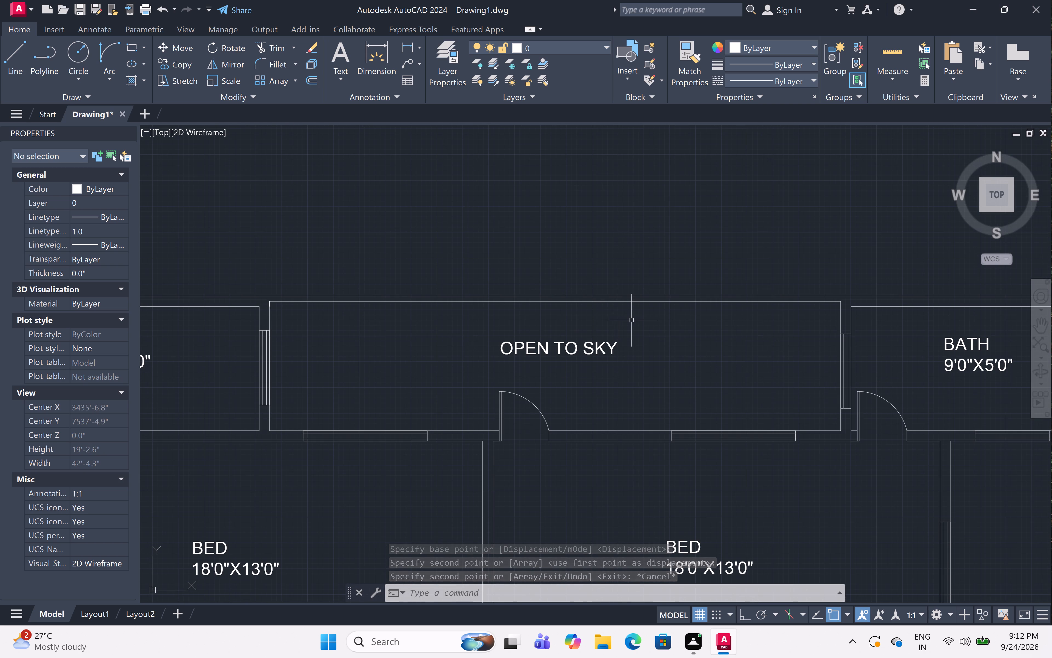
pyautogui.click(632, 322)
pyautogui.click(485, 372)
pyautogui.scroll(-4, 504, 353)
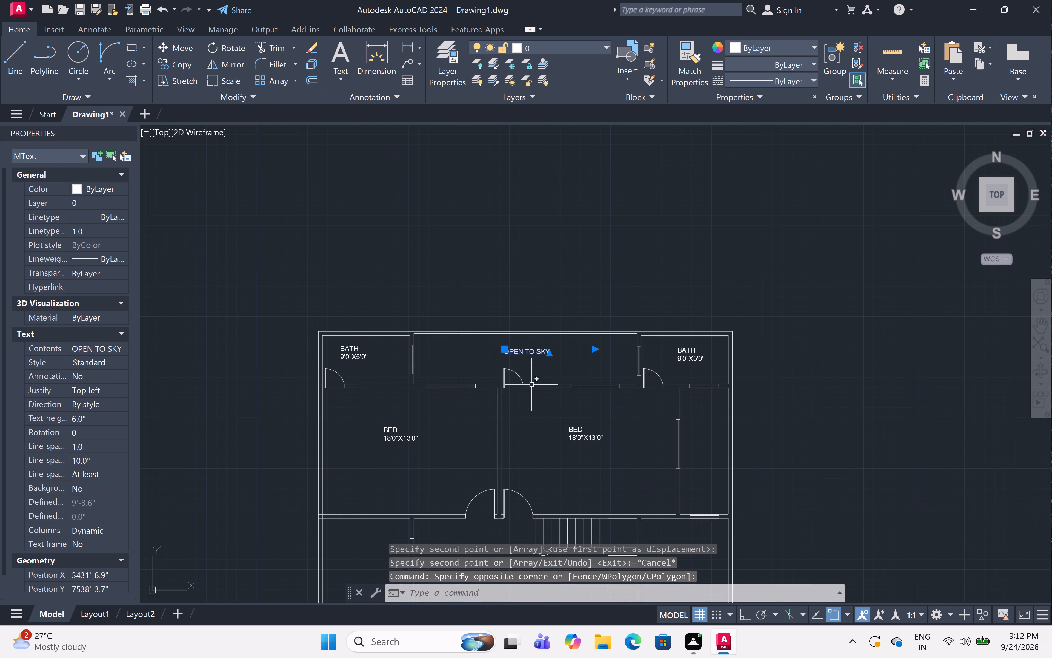
pyautogui.press('m')
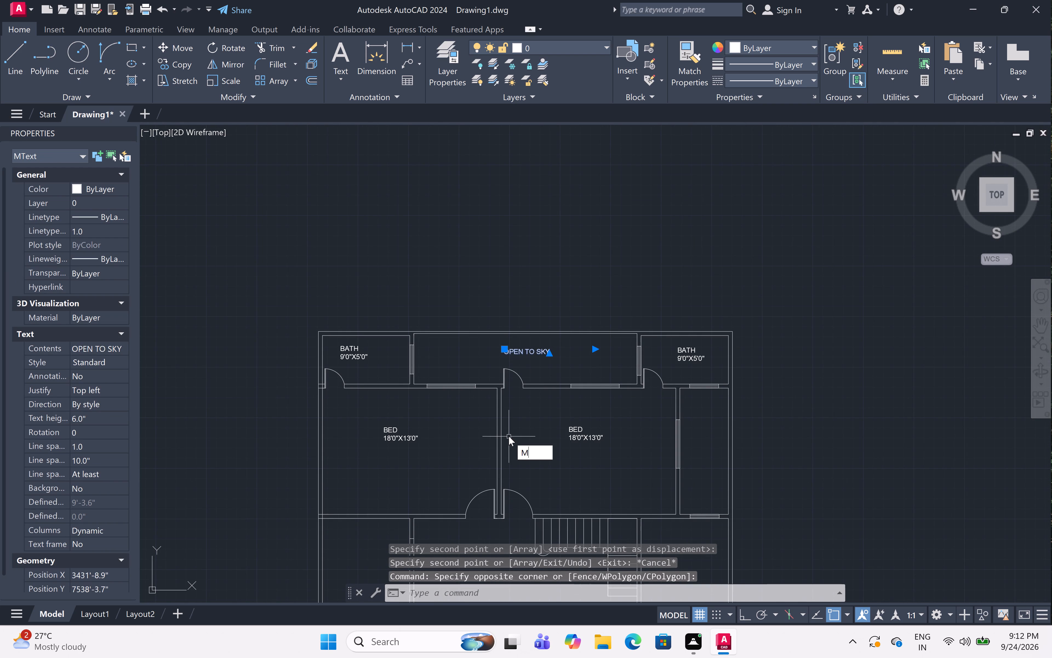
pyautogui.press('BackSpace')
pyautogui.write('CO')
pyautogui.press('space')
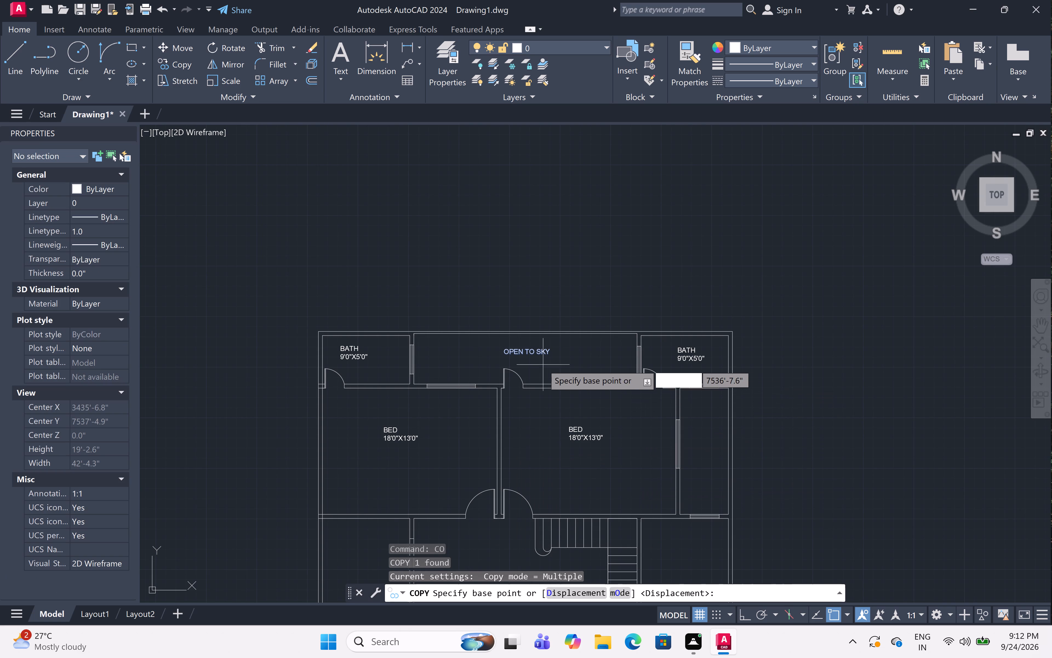
pyautogui.click(503, 354)
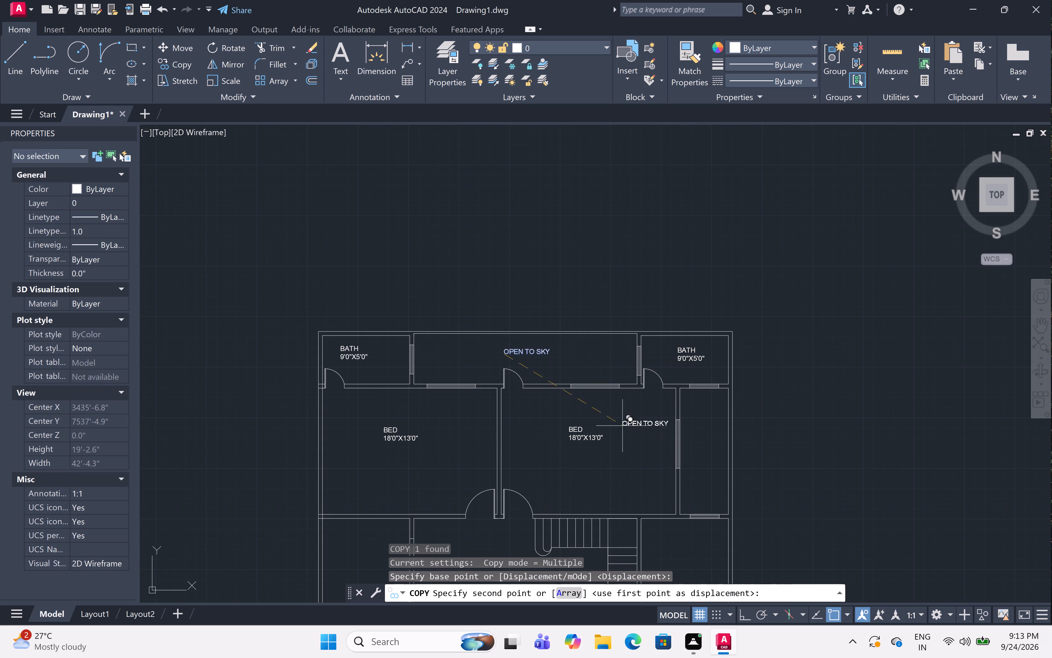
pyautogui.scroll(2, 702, 460)
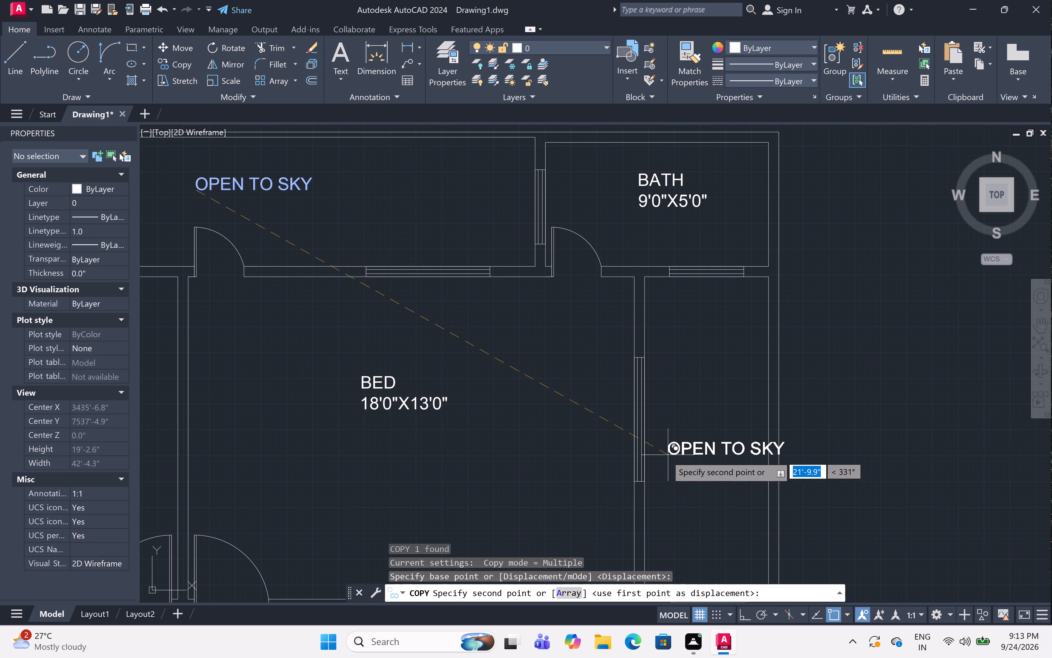
pyautogui.scroll(1, 657, 473)
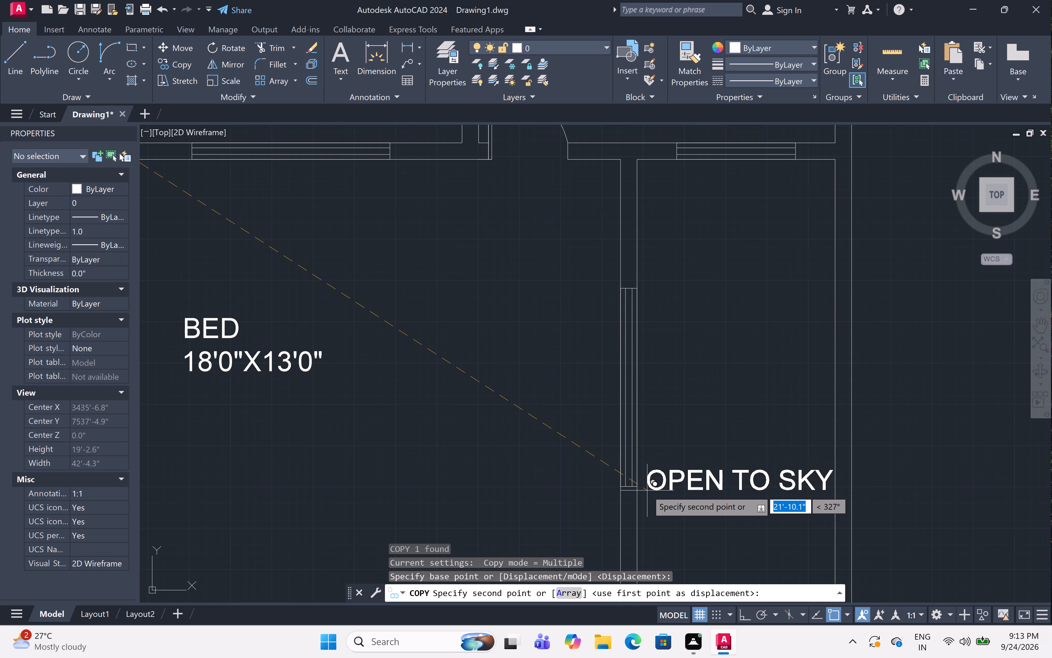
pyautogui.click(647, 490)
pyautogui.scroll(-4, 670, 412)
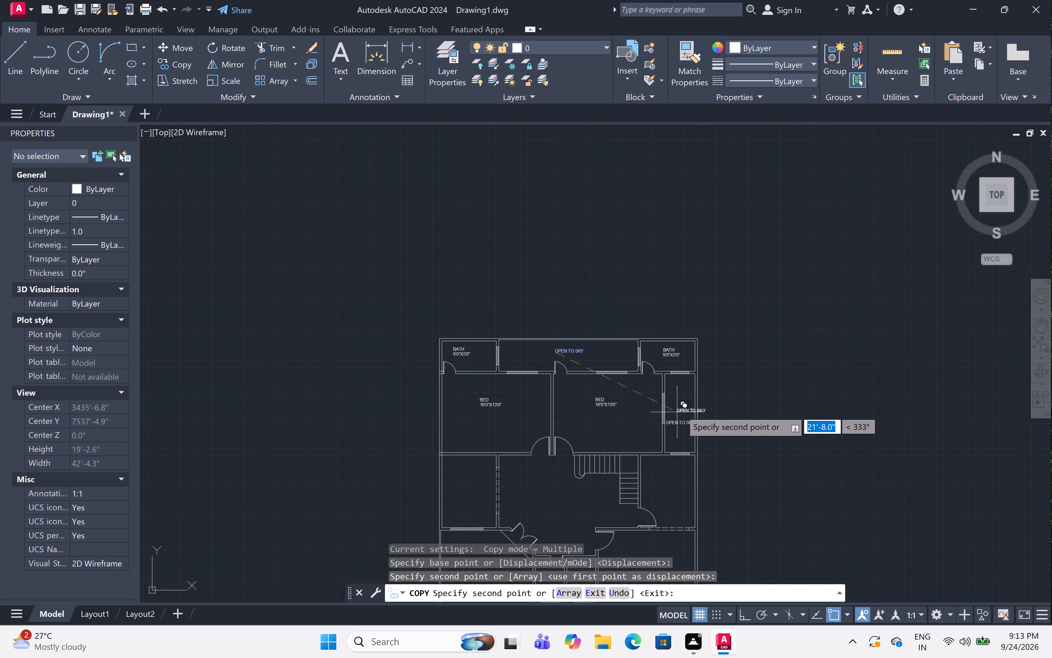
pyautogui.press('Escape')
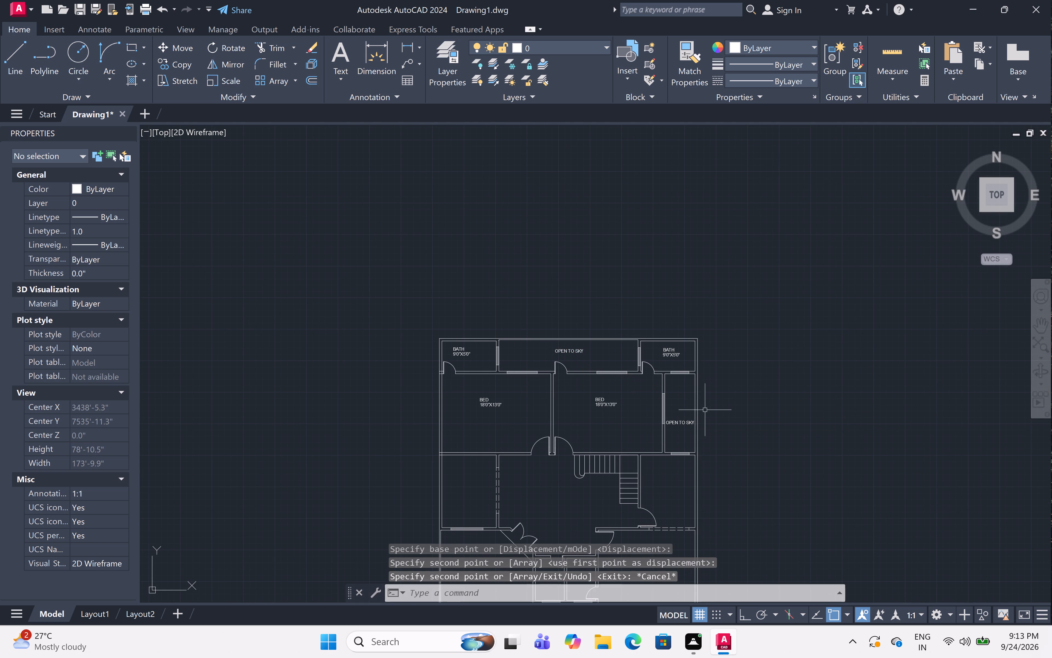
# Rotate the copied OPEN TO SKY label to 270° with ortho on, so it runs along the narrow space.
pyautogui.scroll(3, 688, 436)
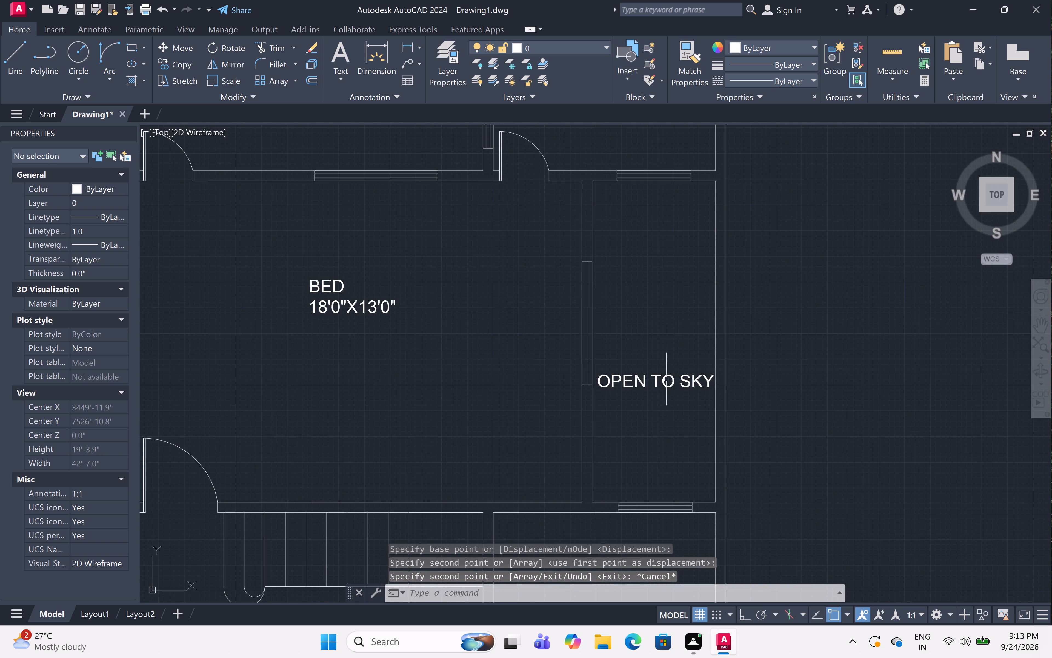
pyautogui.click(666, 379)
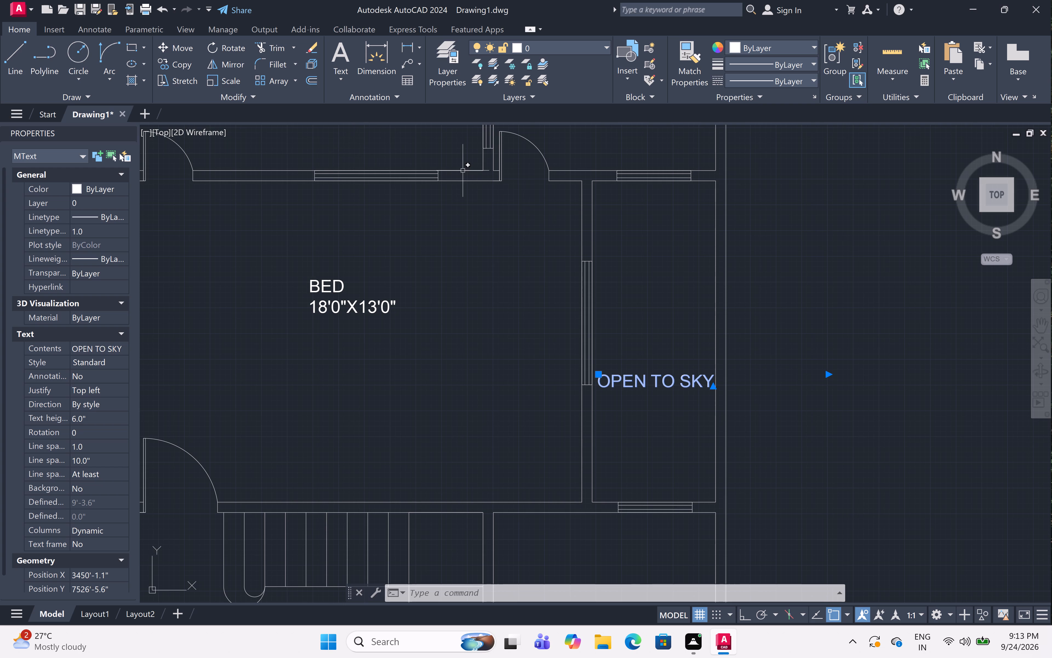
pyautogui.doubleClick(236, 44)
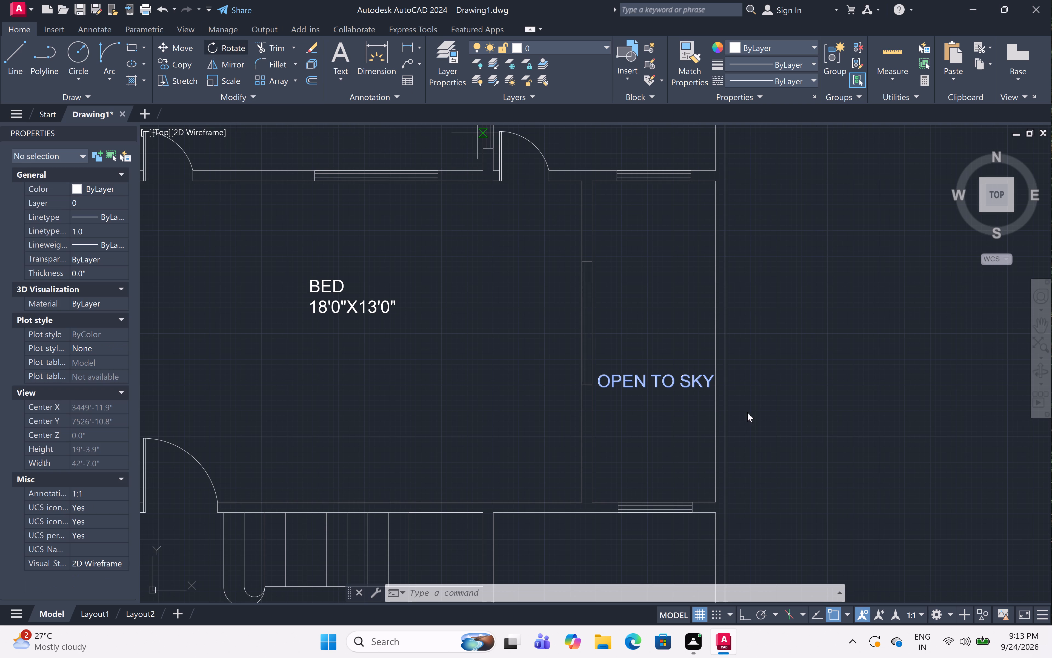
pyautogui.doubleClick(686, 379)
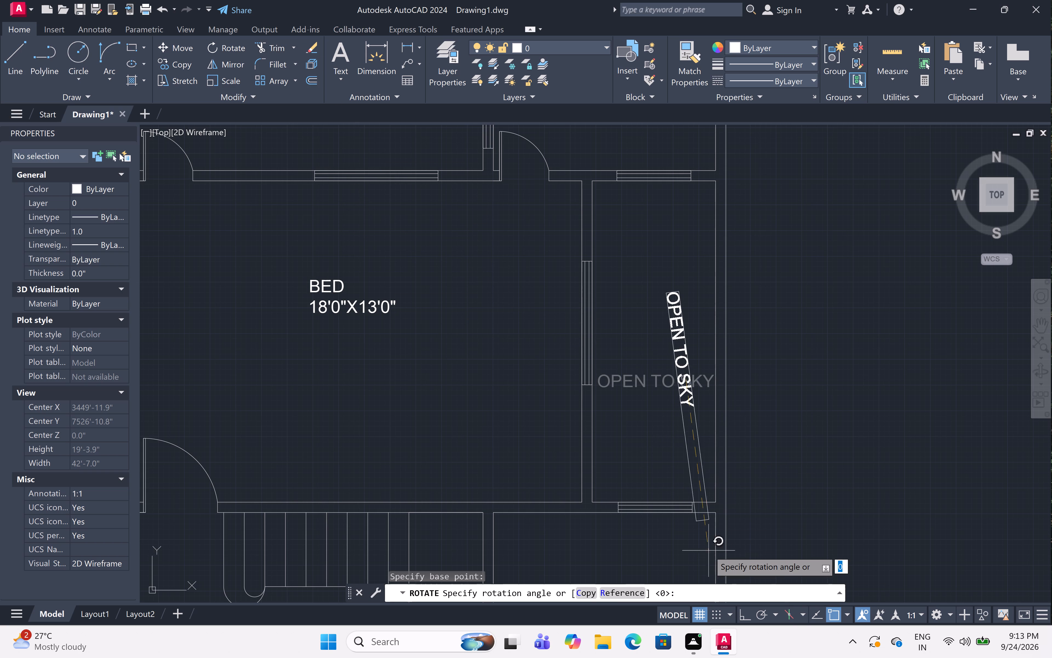
pyautogui.press('F8')
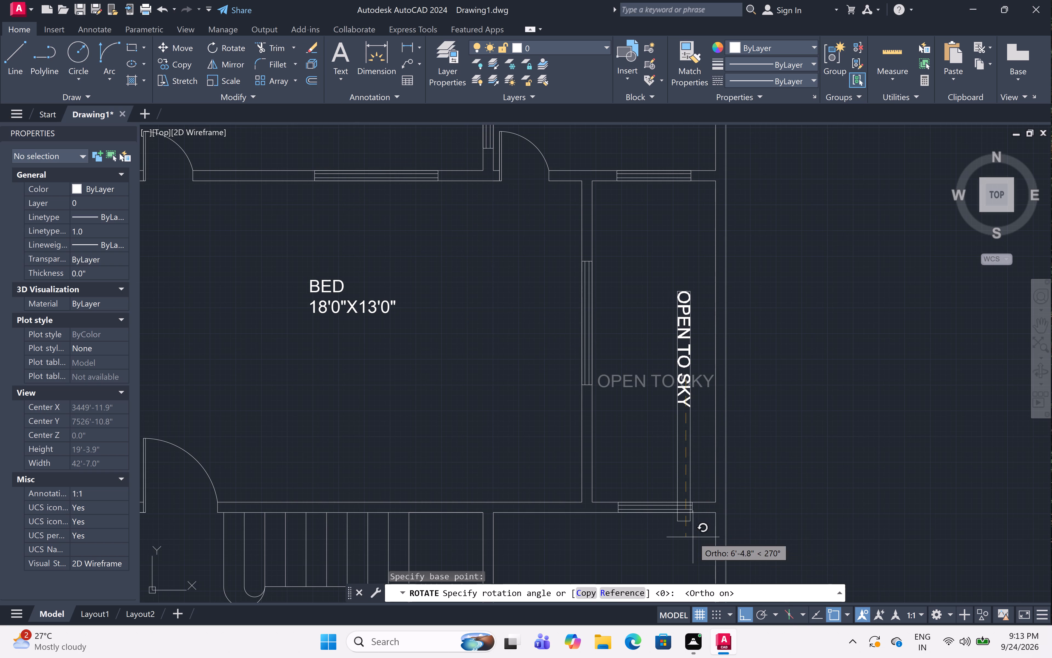
pyautogui.click(691, 417)
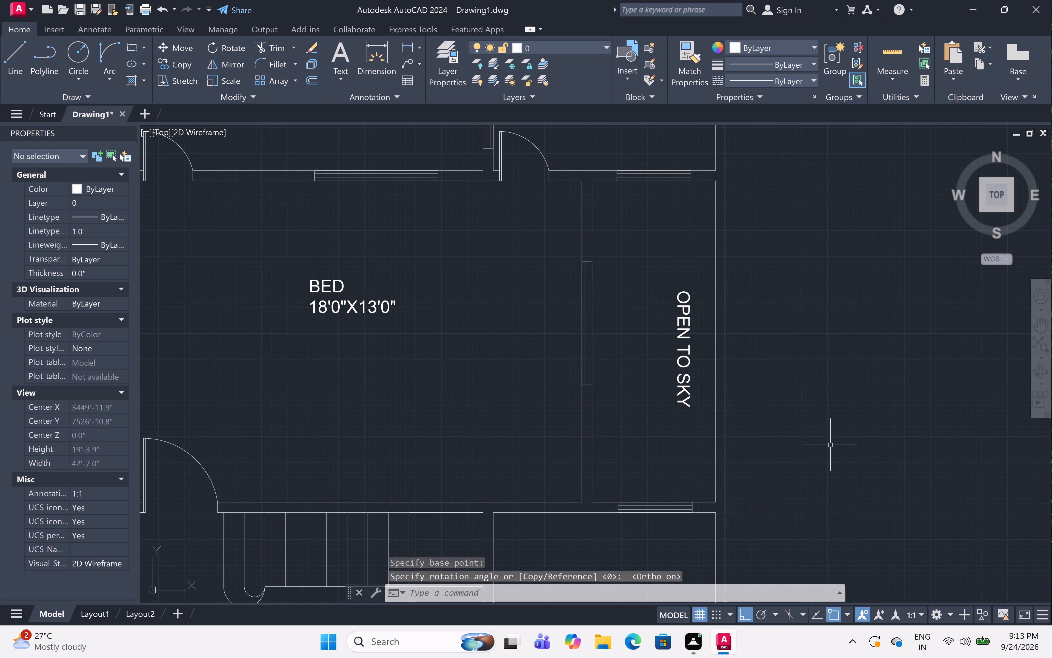
# Move the rotated OPEN TO SKY label just over 1' west and slightly north, towards the middle of its space, with ortho off.
pyautogui.click(682, 321)
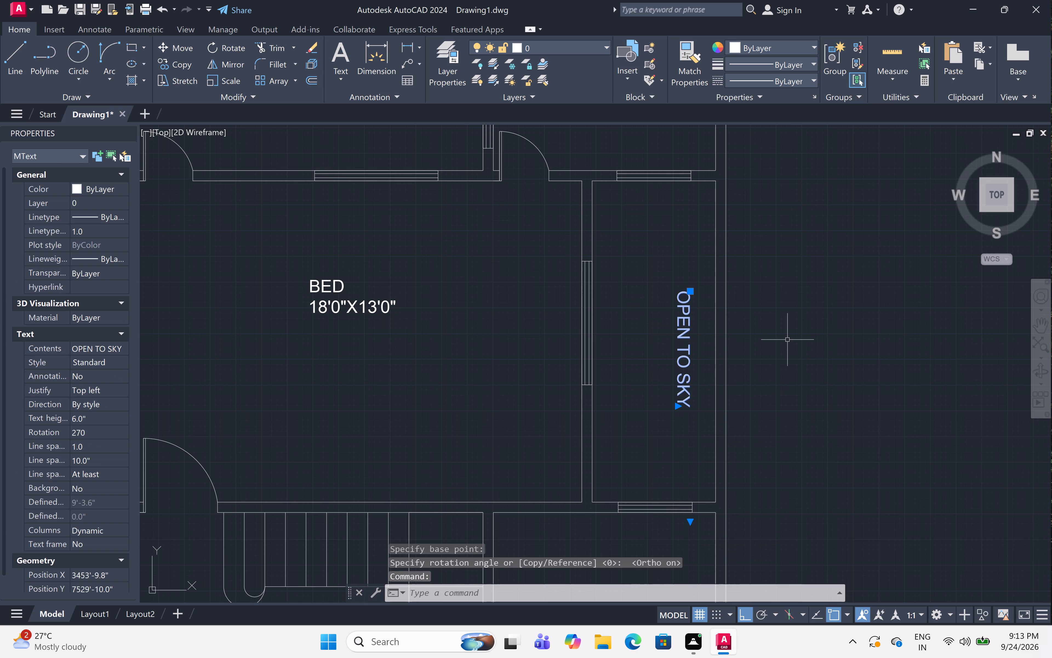
pyautogui.write('M')
pyautogui.press('space')
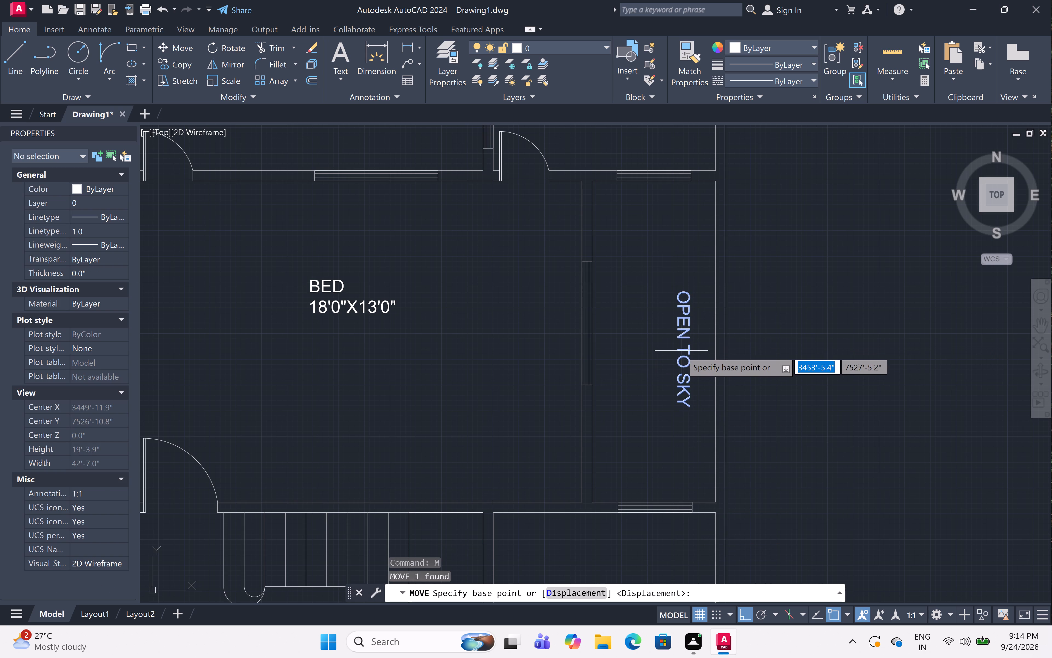
pyautogui.doubleClick(686, 326)
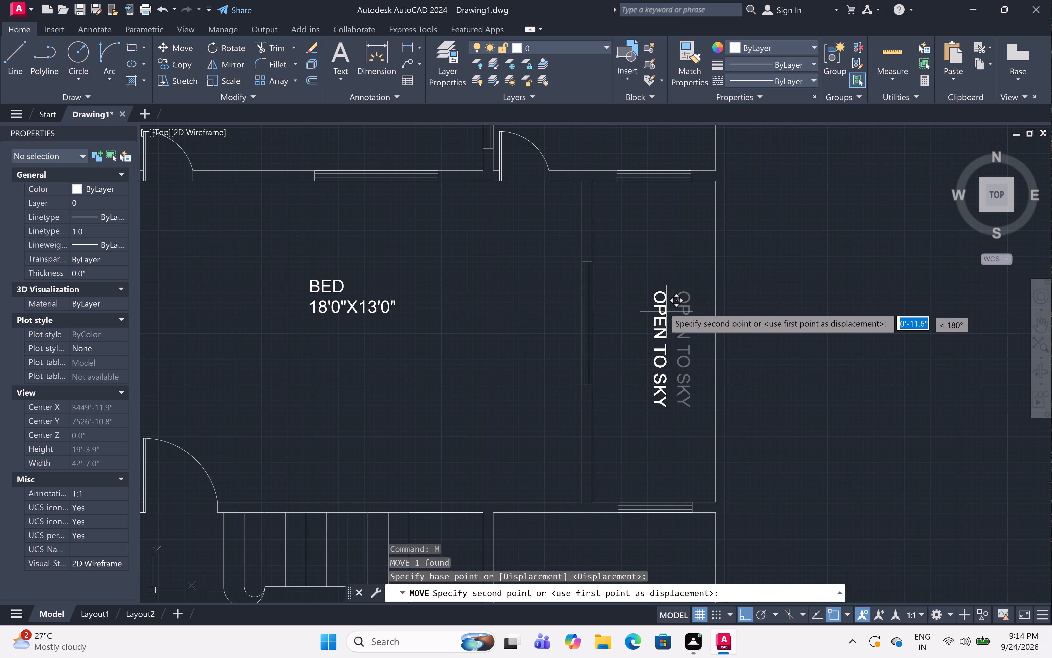
pyautogui.press('F8')
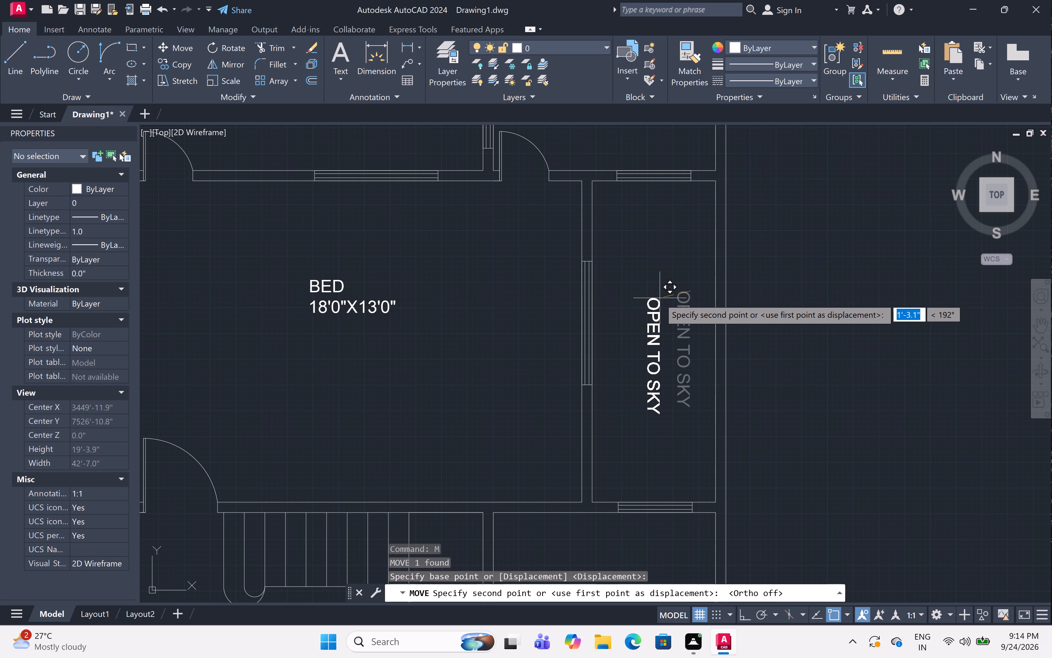
pyautogui.click(661, 283)
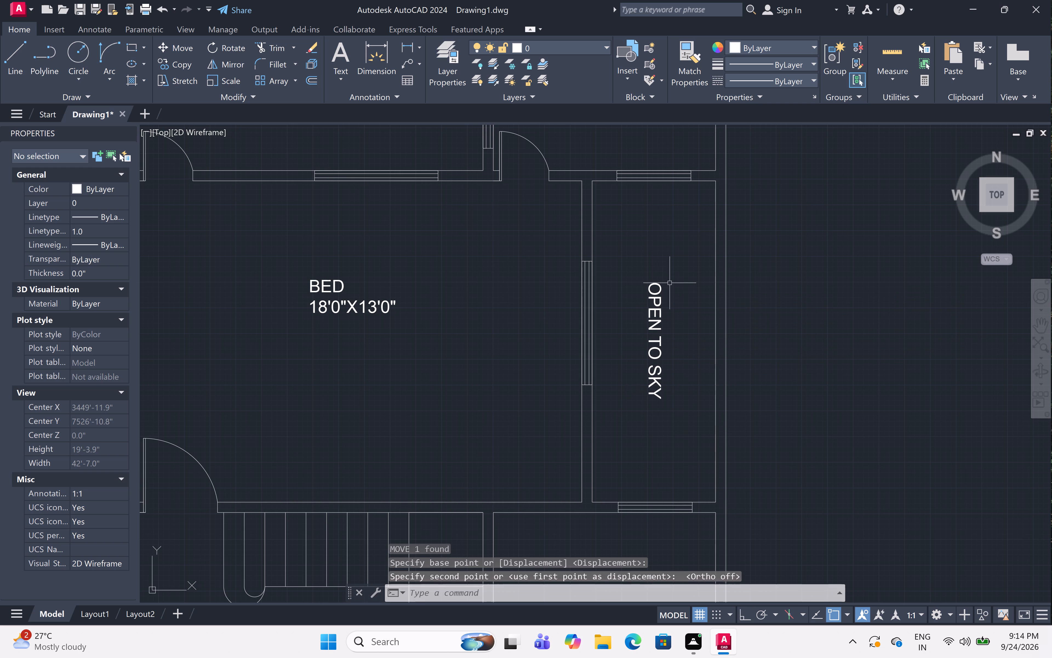
# With ortho on, draw an L-shaped line in the room south of the west bedroom, about 10'-4" south from the north wall and 7'-6" east.
pyautogui.scroll(-3, 851, 278)
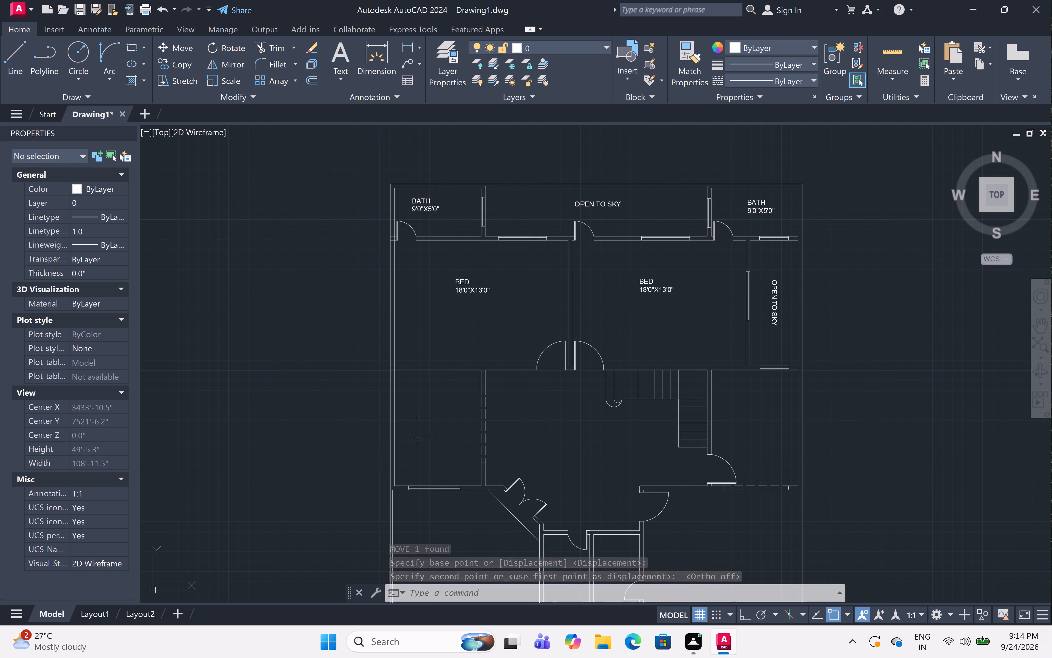
pyautogui.scroll(2, 420, 488)
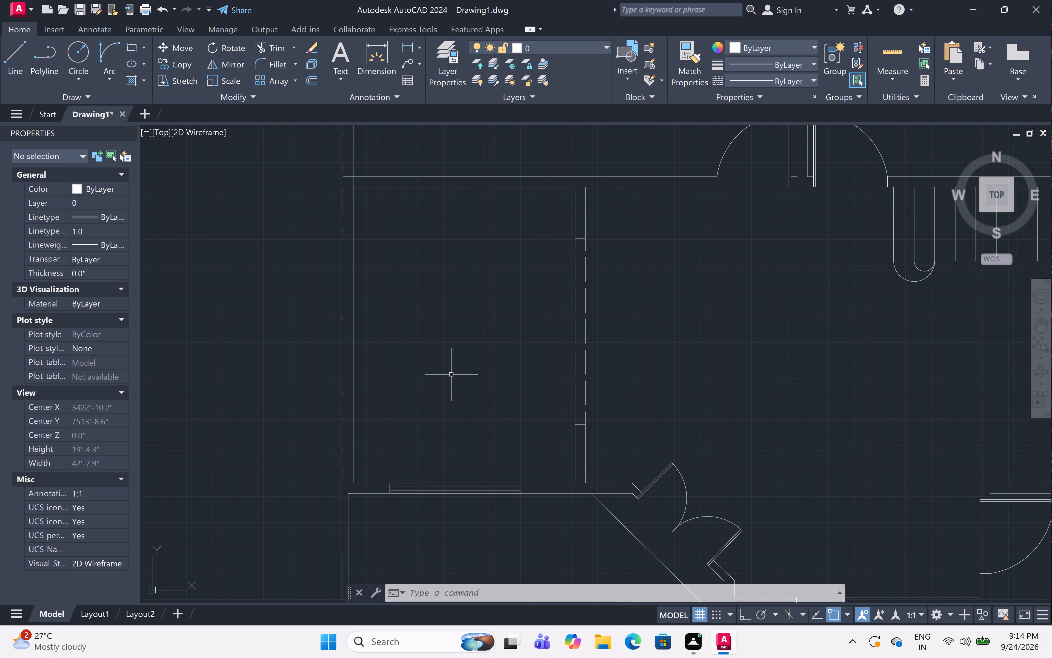
pyautogui.write('L')
pyautogui.press('space')
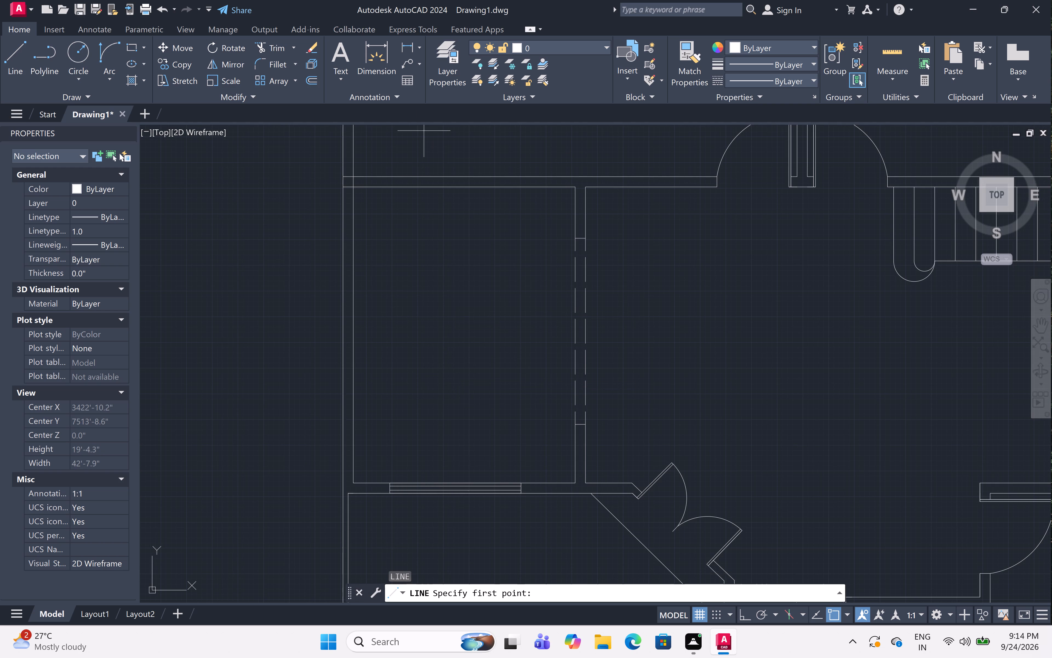
pyautogui.press('F8')
pyautogui.click(389, 190)
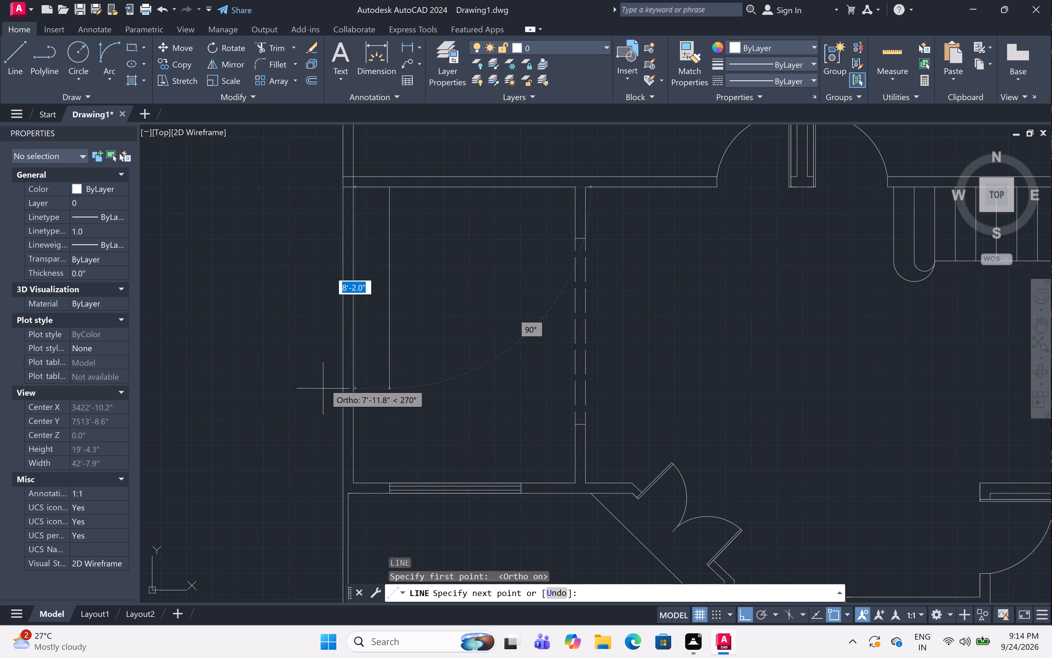
pyautogui.doubleClick(390, 443)
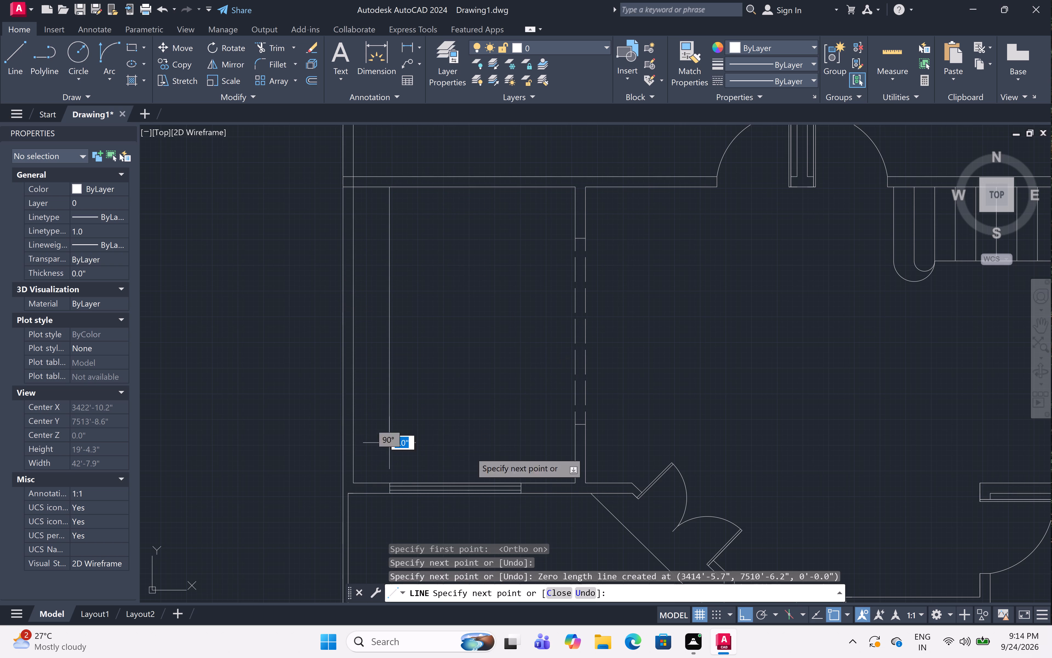
pyautogui.doubleClick(574, 444)
pyautogui.press('space')
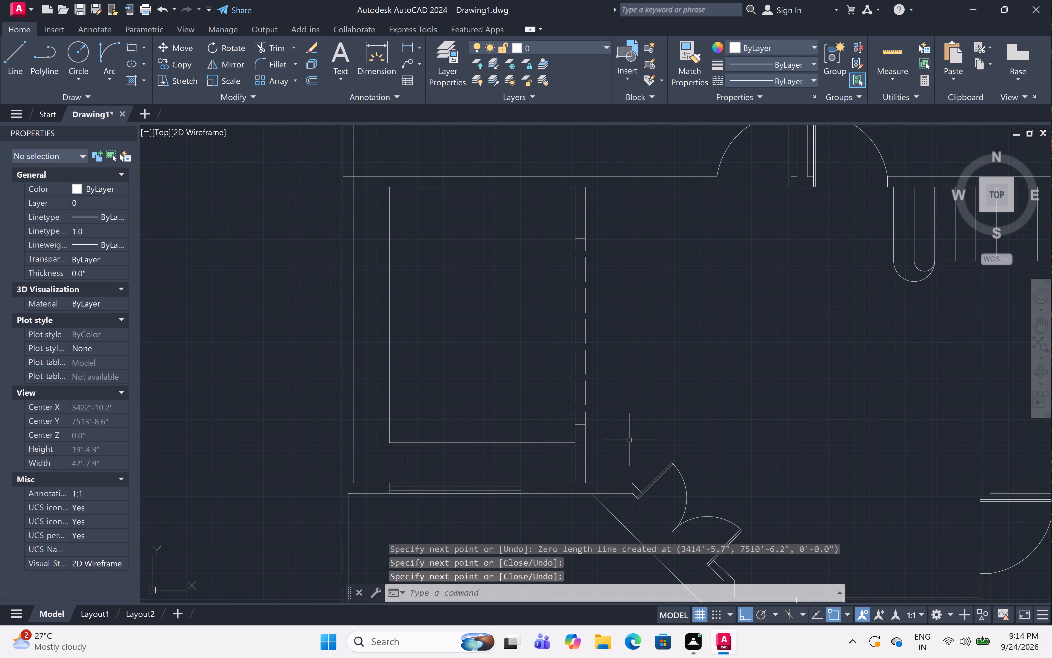
# Add multiline text KITCHEN with 9'0"X12'0" on a second line in the room south of the west bedroom.
pyautogui.write('MT')
pyautogui.press('space')
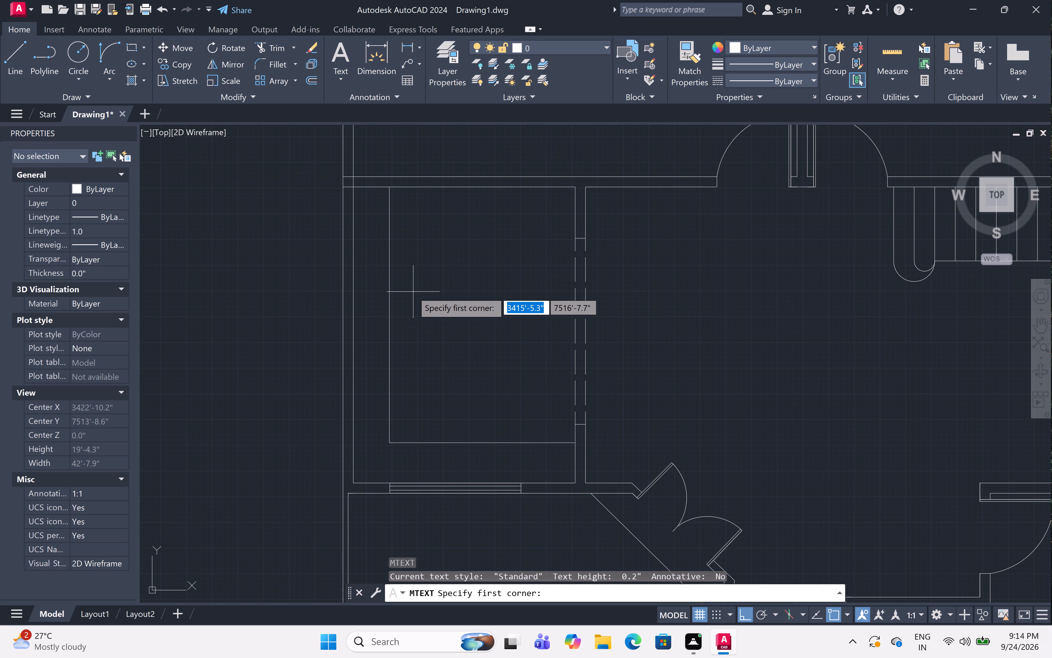
pyautogui.click(404, 300)
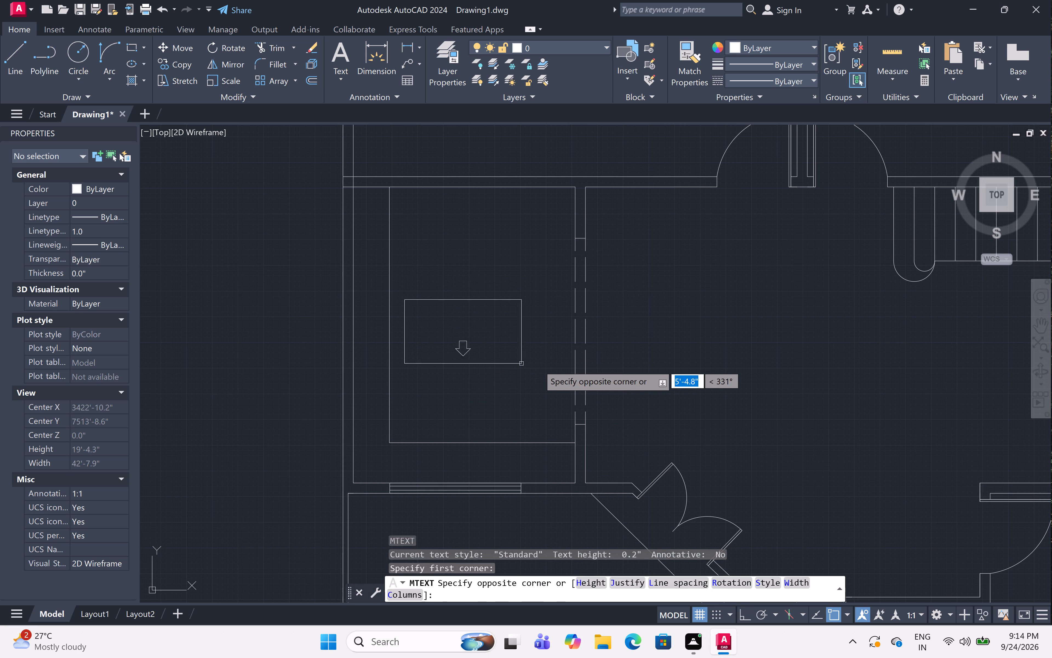
pyautogui.click(559, 356)
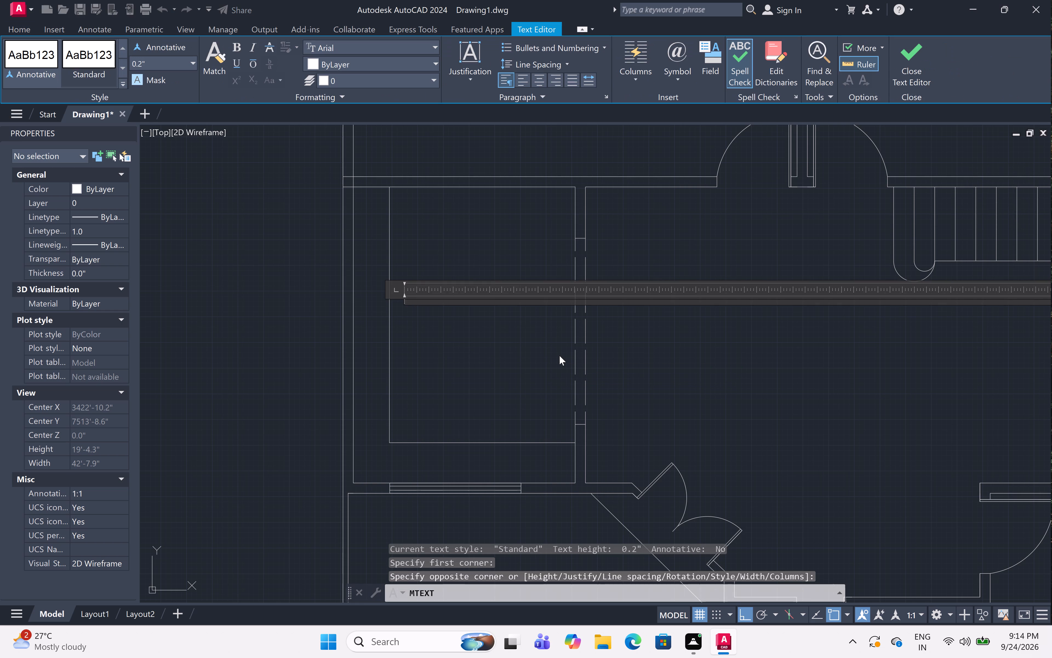
pyautogui.write('KITCHEN')
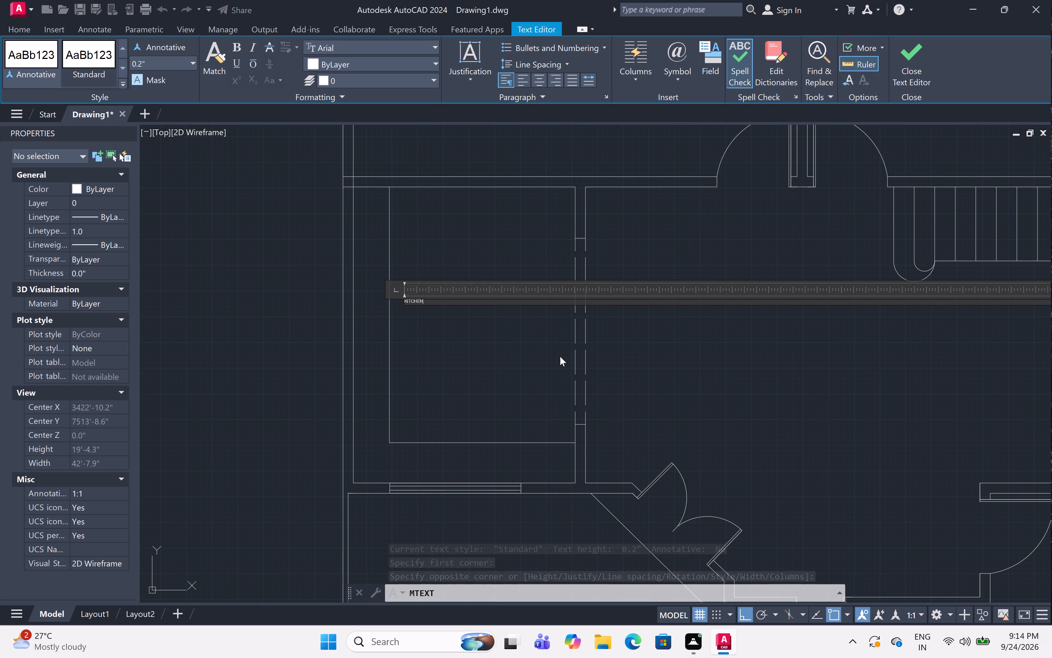
pyautogui.press('Return')
pyautogui.write("9'0")
pyautogui.hotkey('shift', '"')
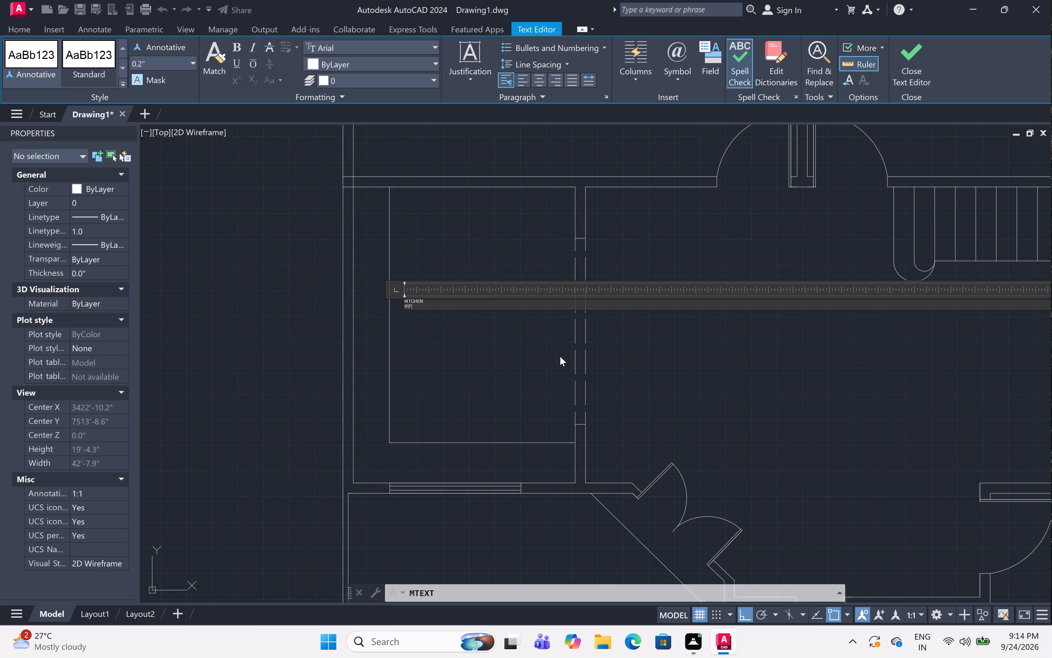
pyautogui.press('x')
pyautogui.write('12')
pyautogui.write('\'0"')
pyautogui.scroll(3, 421, 298)
pyautogui.doubleClick(427, 404)
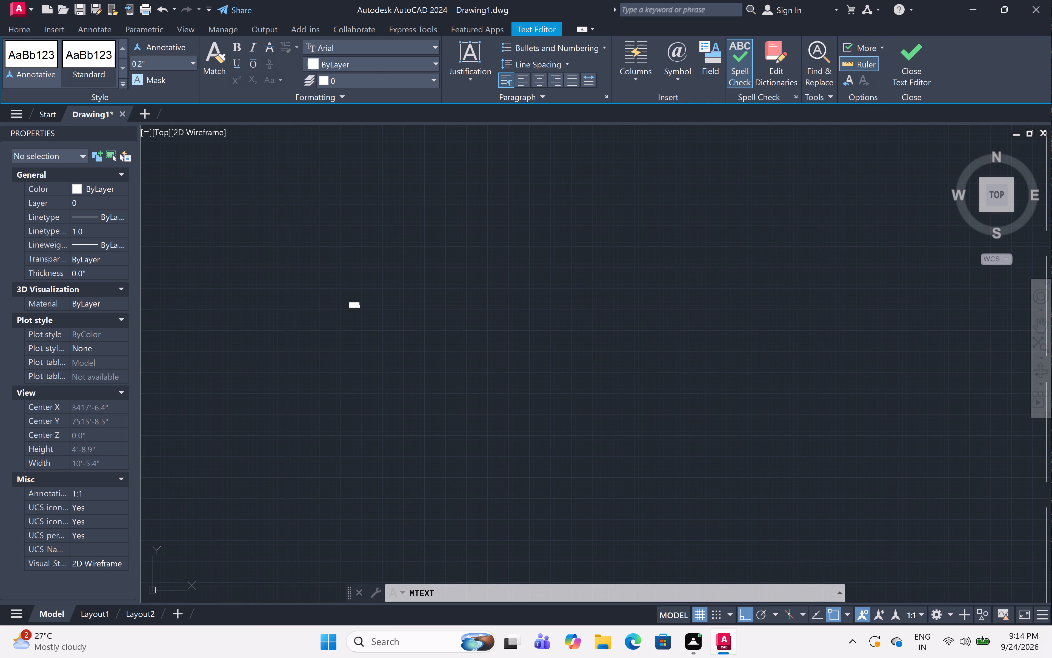
# Set the KITCHEN label's text height to 6".
pyautogui.click(337, 284)
pyautogui.click(382, 351)
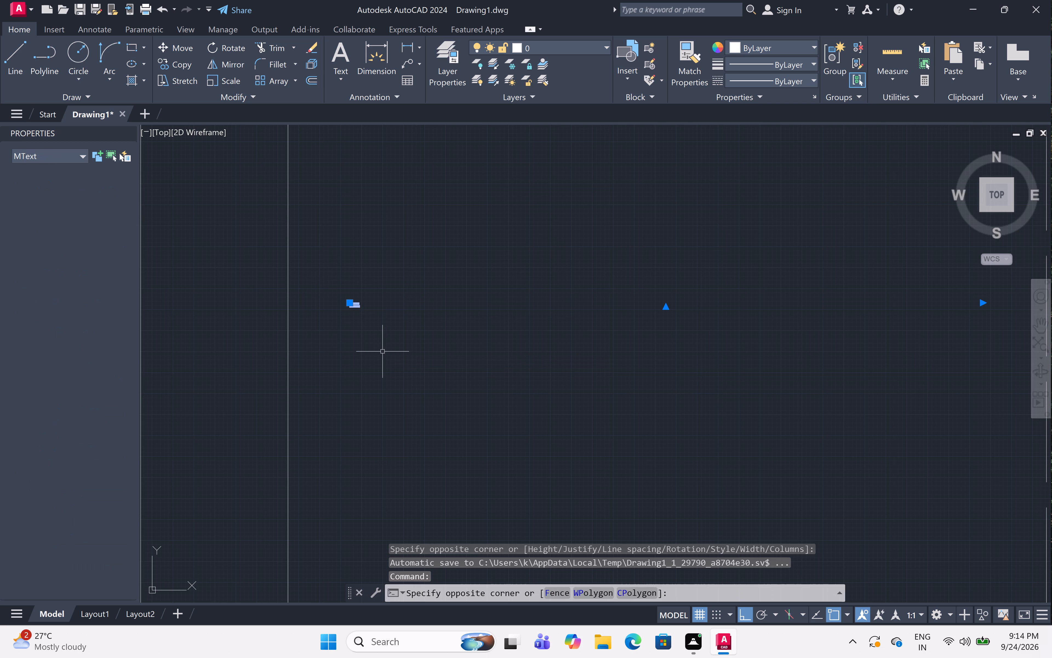
pyautogui.scroll(-3, 434, 270)
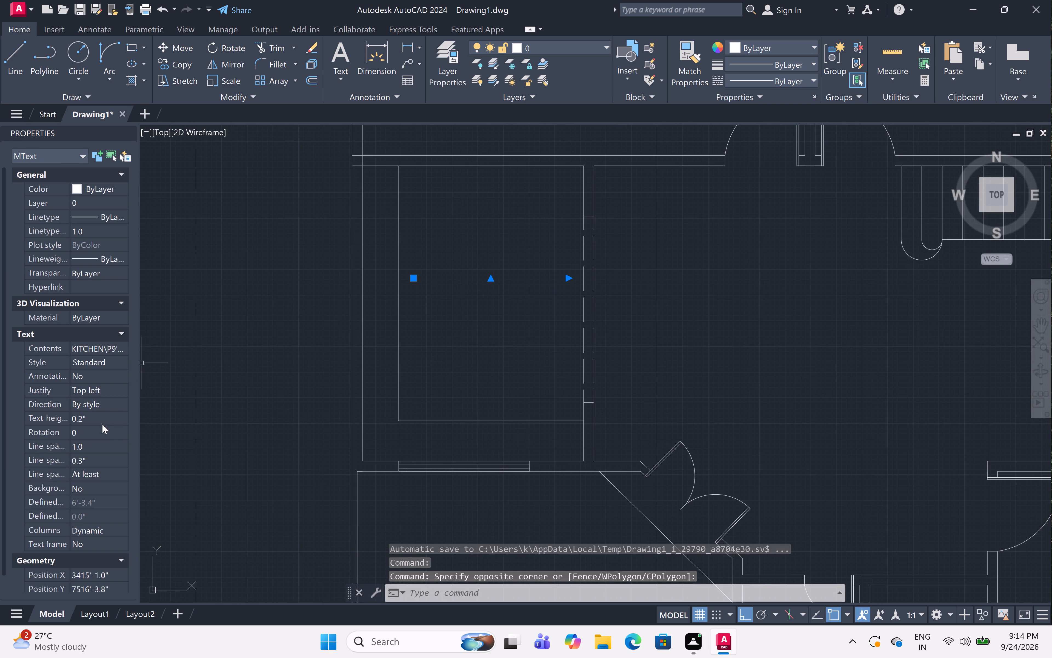
pyautogui.doubleClick(112, 414)
pyautogui.press('BackSpace')
pyautogui.press('BackSpace')
pyautogui.press('BackSpace')
pyautogui.press('BackSpace')
pyautogui.press('BackSpace')
pyautogui.press('BackSpace')
pyautogui.press('BackSpace')
pyautogui.press('BackSpace')
pyautogui.press('BackSpace')
pyautogui.press('BackSpace')
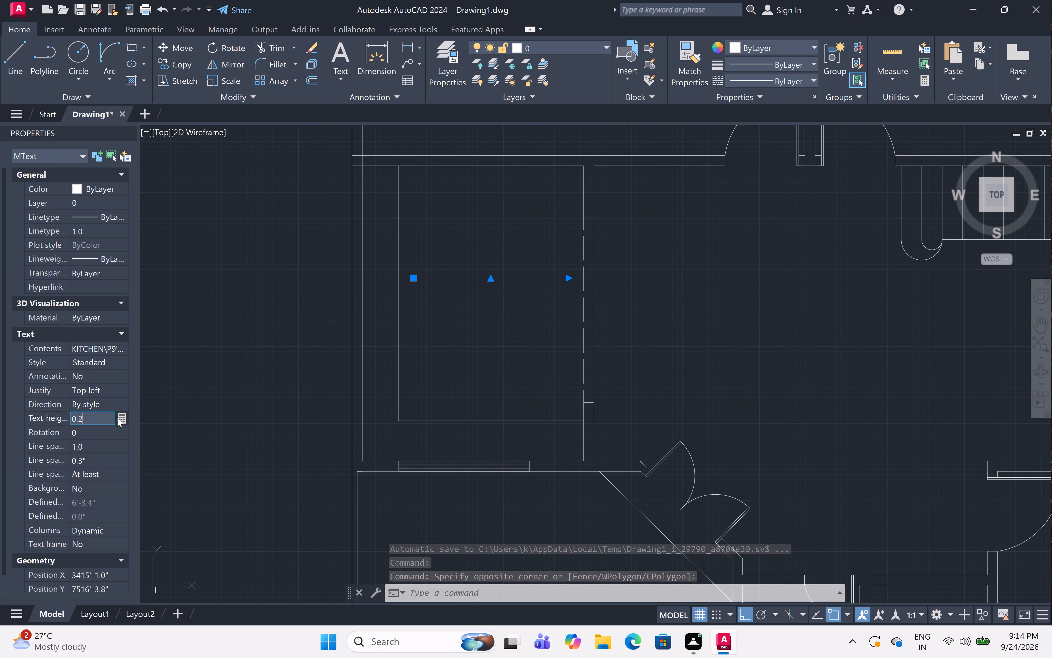
pyautogui.press('6')
pyautogui.hotkey('shift', '"')
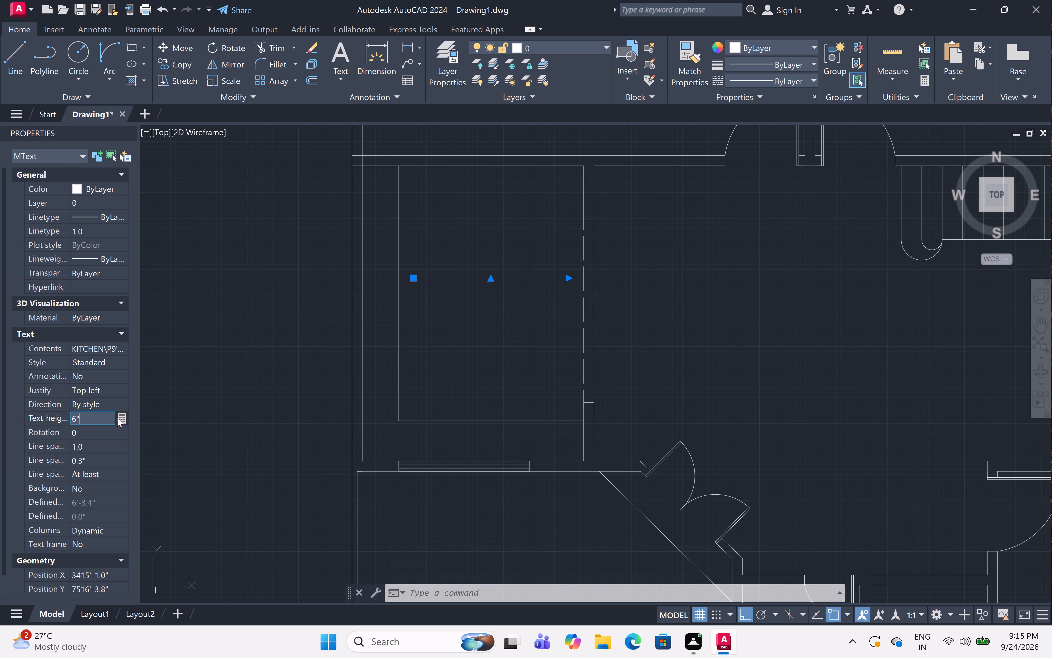
pyautogui.click(508, 321)
pyautogui.click(515, 339)
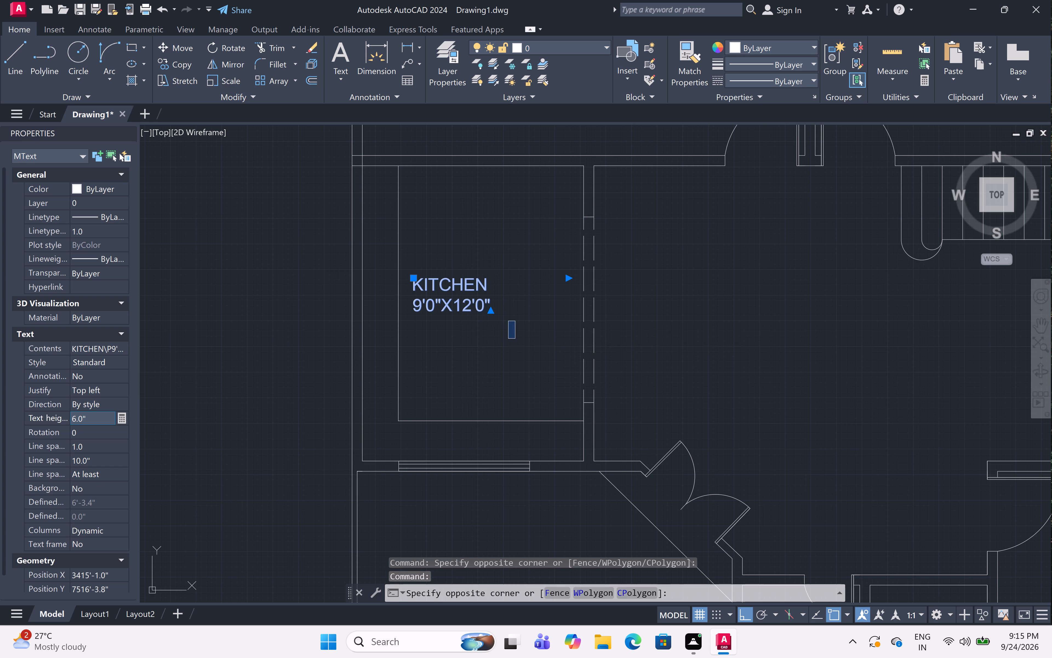
pyautogui.press('Escape')
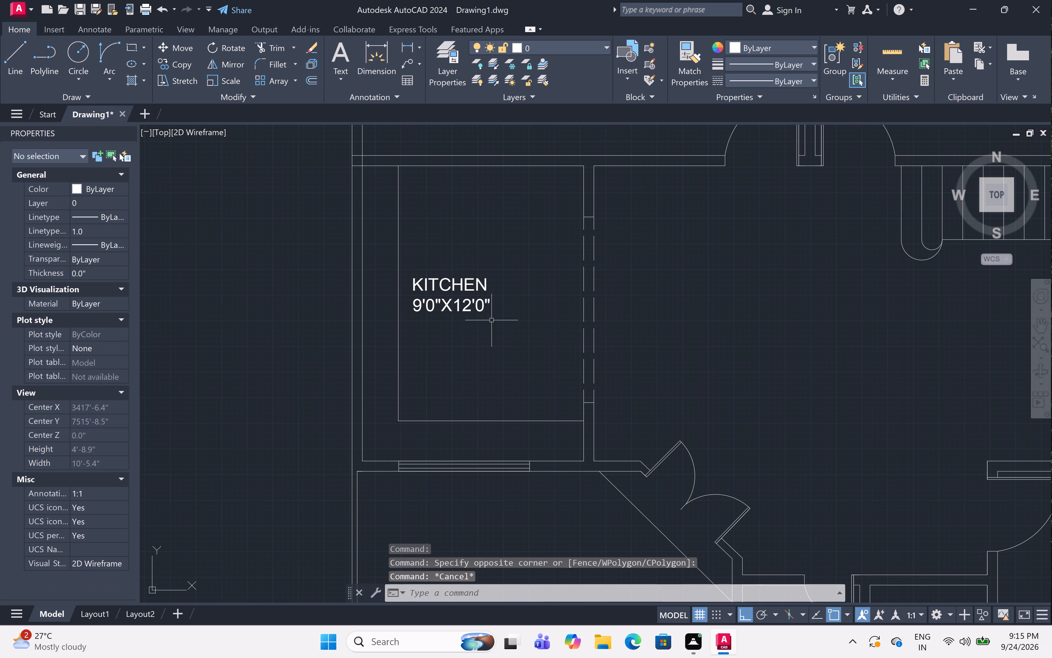
# Move the KITCHEN label slightly east with ortho on, towards the middle of the area inside the L-shaped counter line.
pyautogui.doubleClick(448, 280)
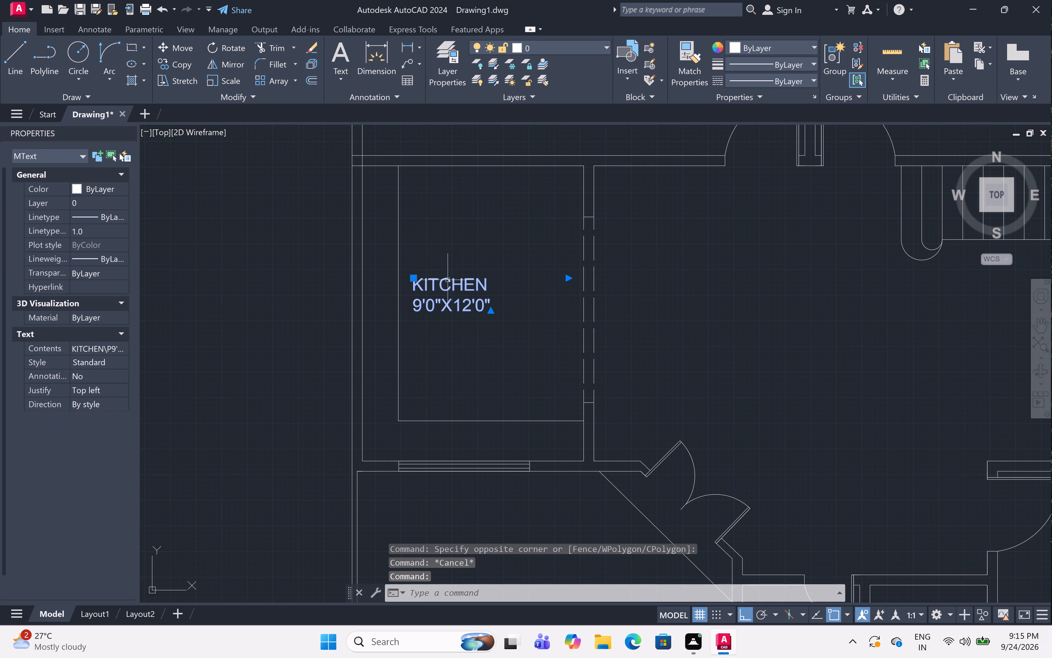
pyautogui.press('Escape')
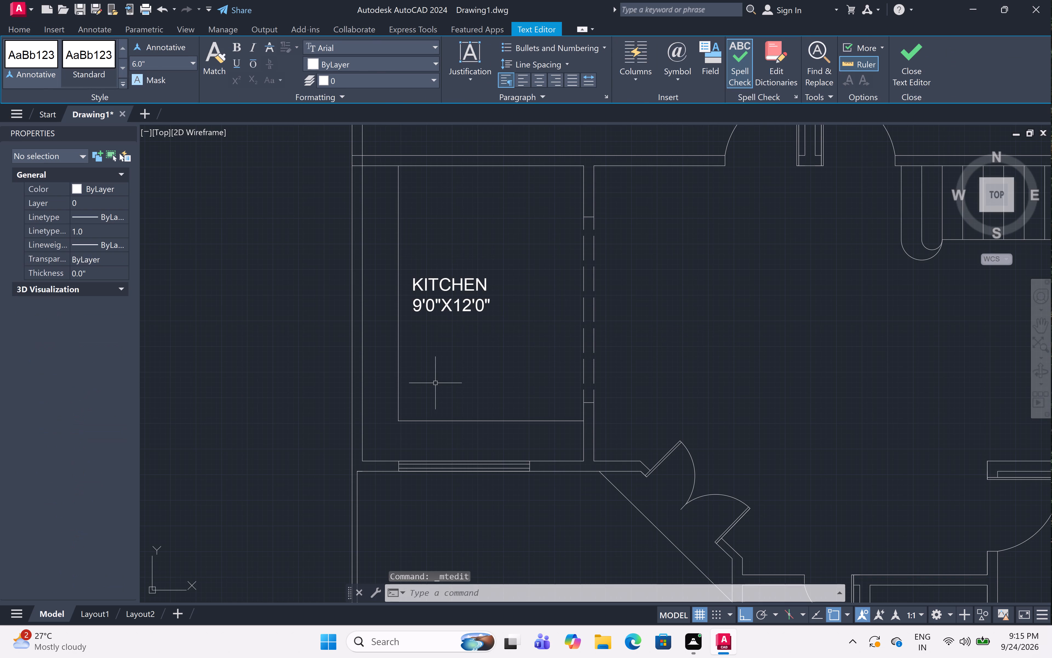
pyautogui.click(435, 304)
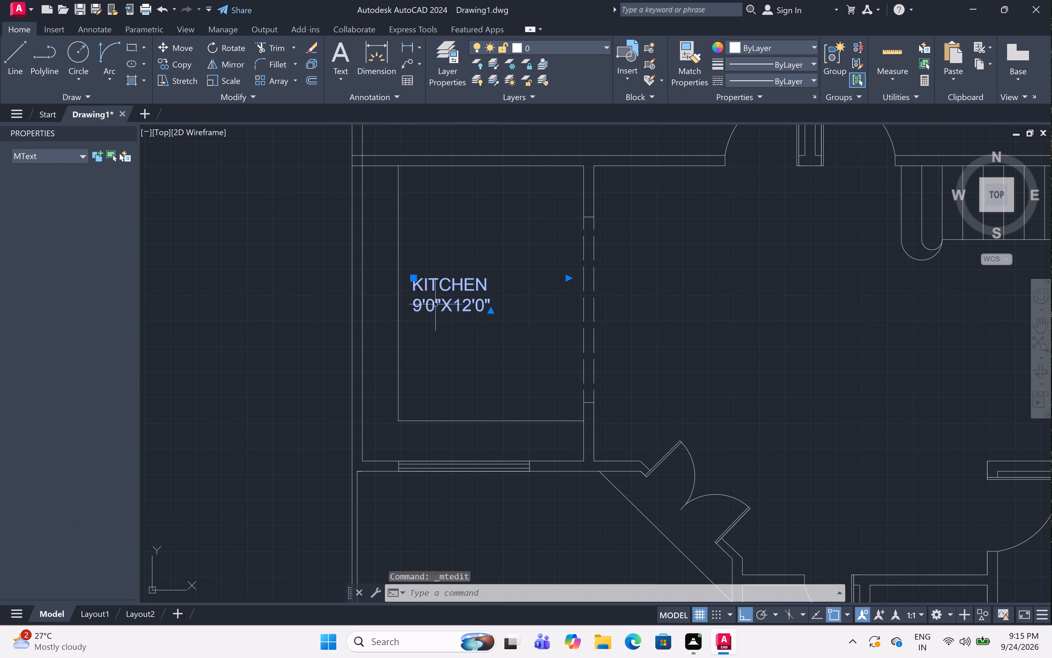
pyautogui.write('M')
pyautogui.press('space')
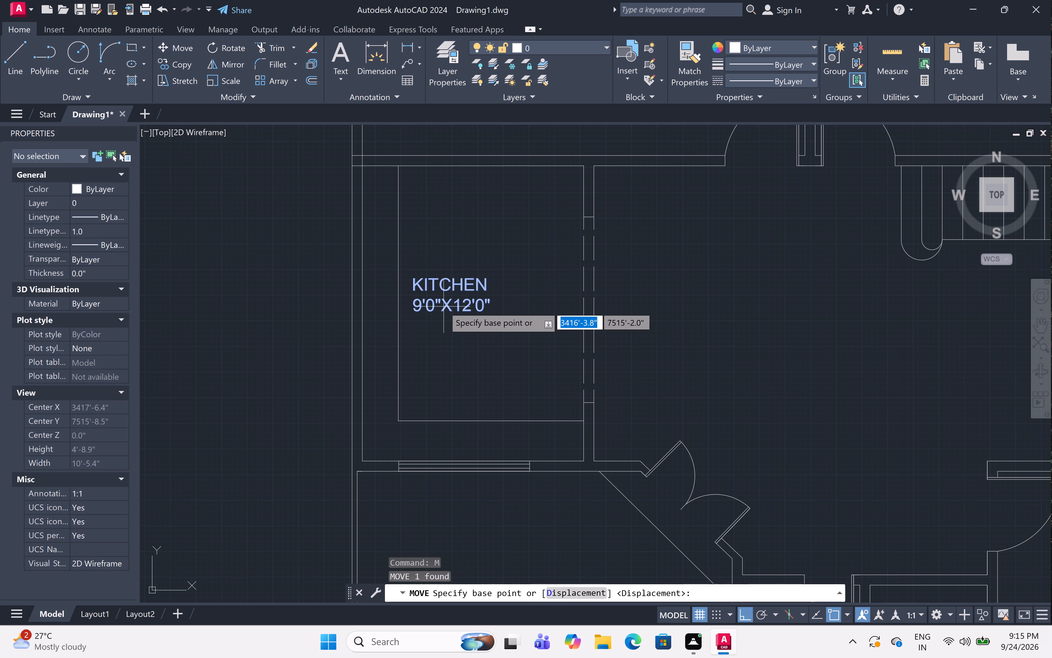
pyautogui.moveTo(443, 307); pyautogui.dragTo(446, 307)
pyautogui.scroll(3, 480, 305)
pyautogui.click(480, 305)
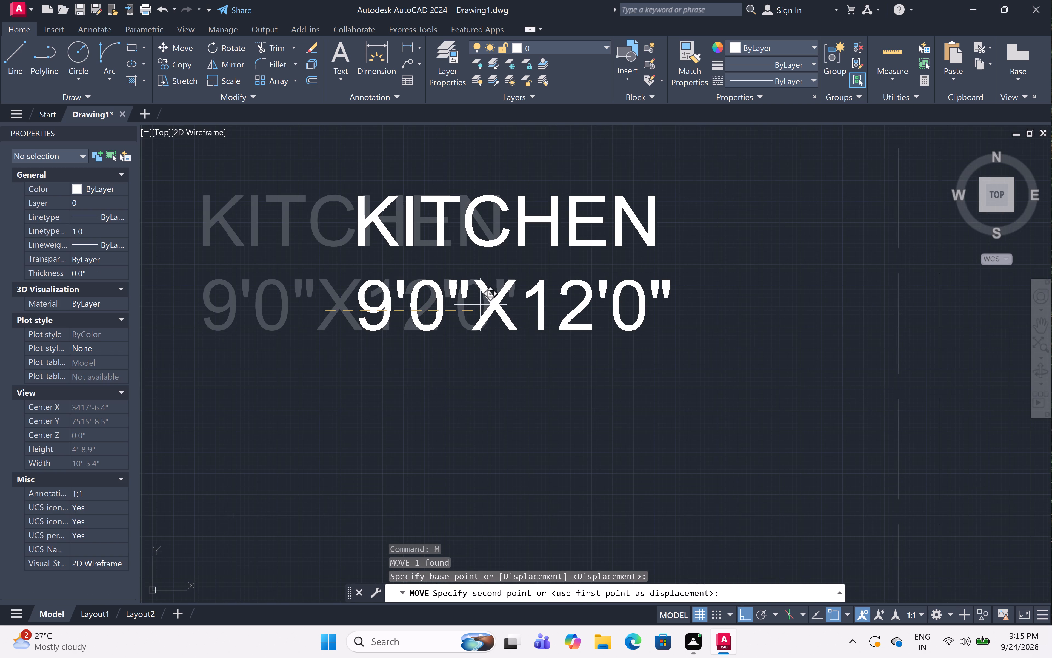
# Add multiline text DINING with 9'0"X12'0" on a second line in the room east of the staircase.
pyautogui.scroll(-6, 494, 292)
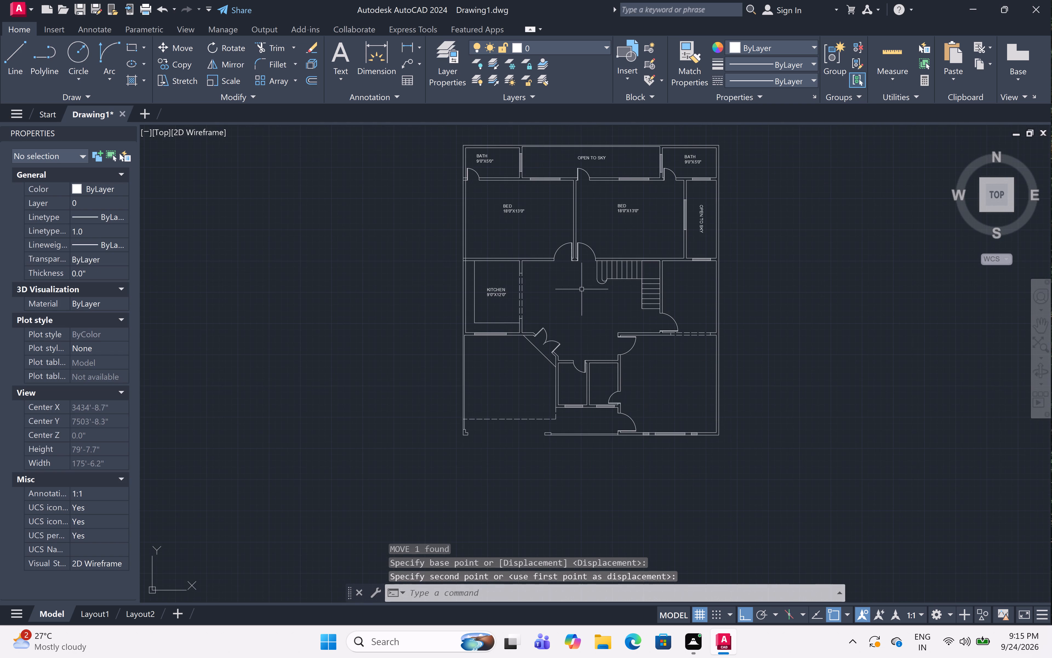
pyautogui.moveTo(621, 322); pyautogui.dragTo(554, 330, button='middle')
pyautogui.scroll(3, 632, 285)
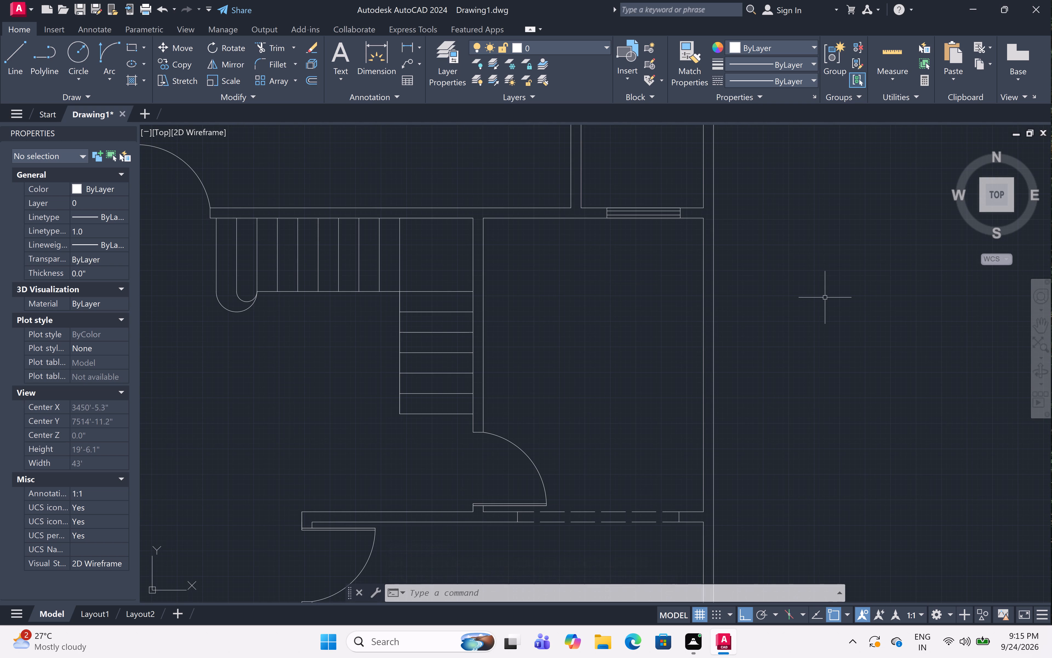
pyautogui.write('MT')
pyautogui.press('space')
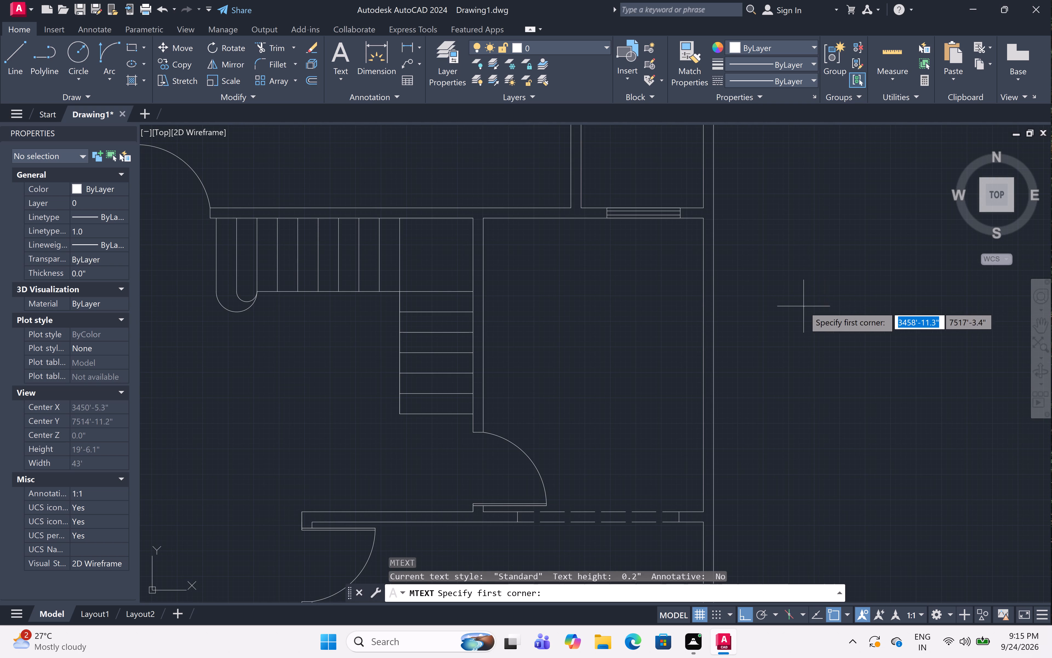
pyautogui.click(529, 312)
pyautogui.click(652, 384)
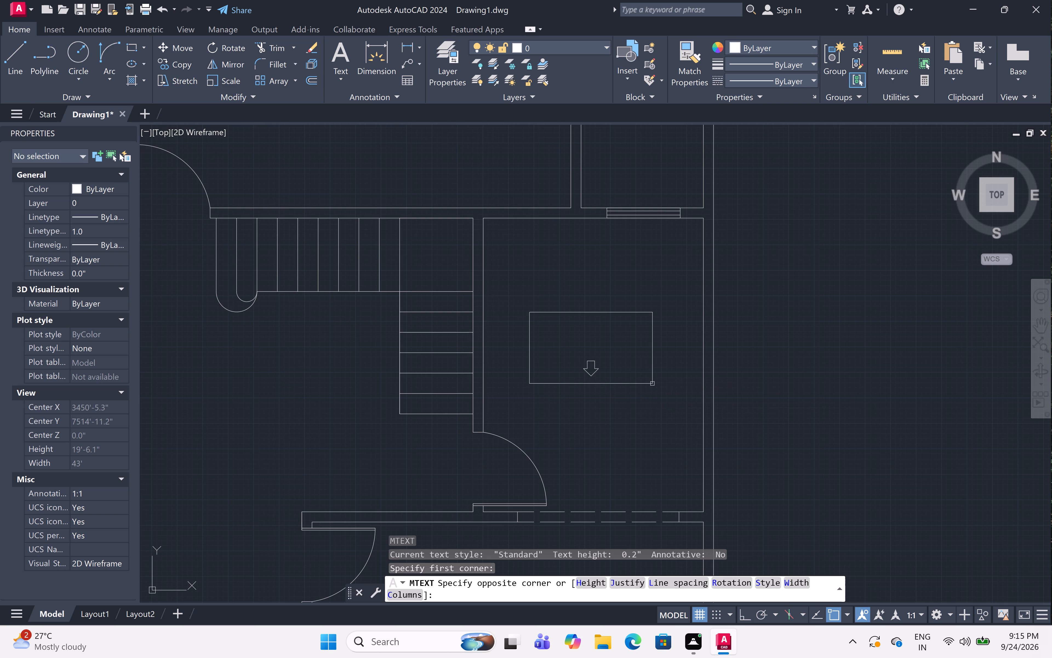
pyautogui.press('d')
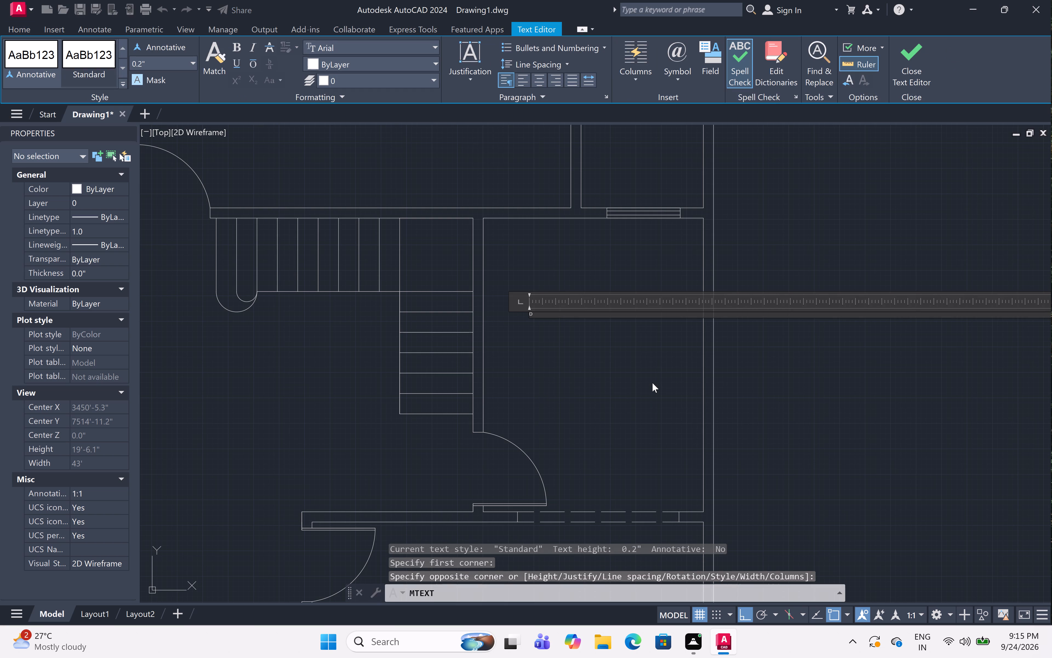
pyautogui.write('IN')
pyautogui.write('ING')
pyautogui.press('Return')
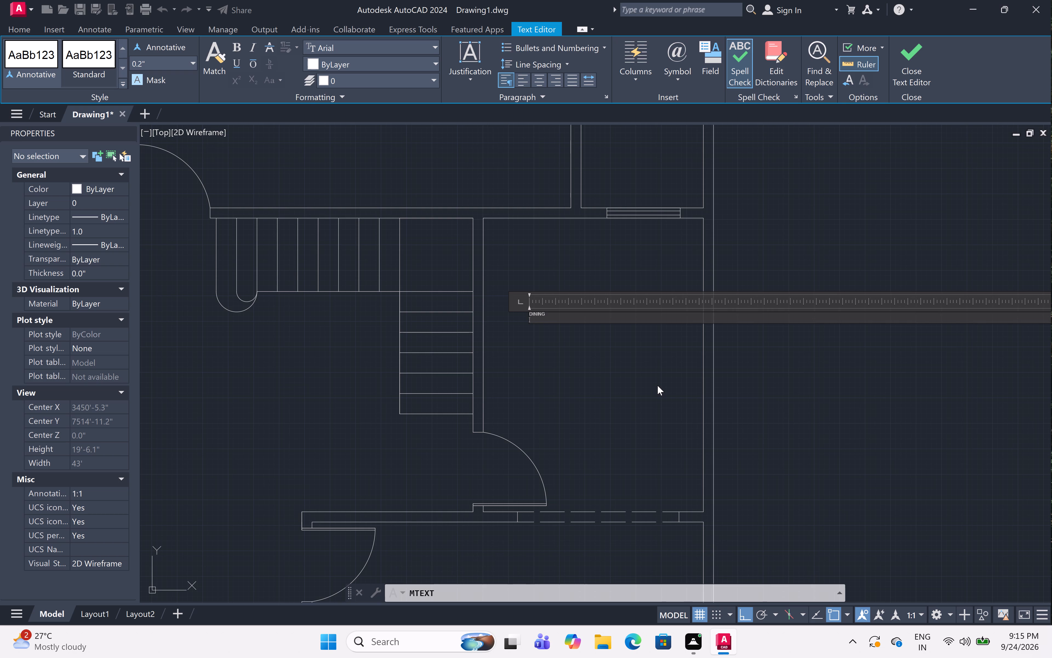
pyautogui.press('9')
pyautogui.press("'")
pyautogui.press('0')
pyautogui.hotkey('shift', '"')
pyautogui.press('x')
pyautogui.write('12')
pyautogui.press("'")
pyautogui.press('0')
pyautogui.hotkey('shift', '"')
pyautogui.doubleClick(575, 354)
# Set the DINING label's text height to 6".
pyautogui.moveTo(516, 294); pyautogui.dragTo(519, 296)
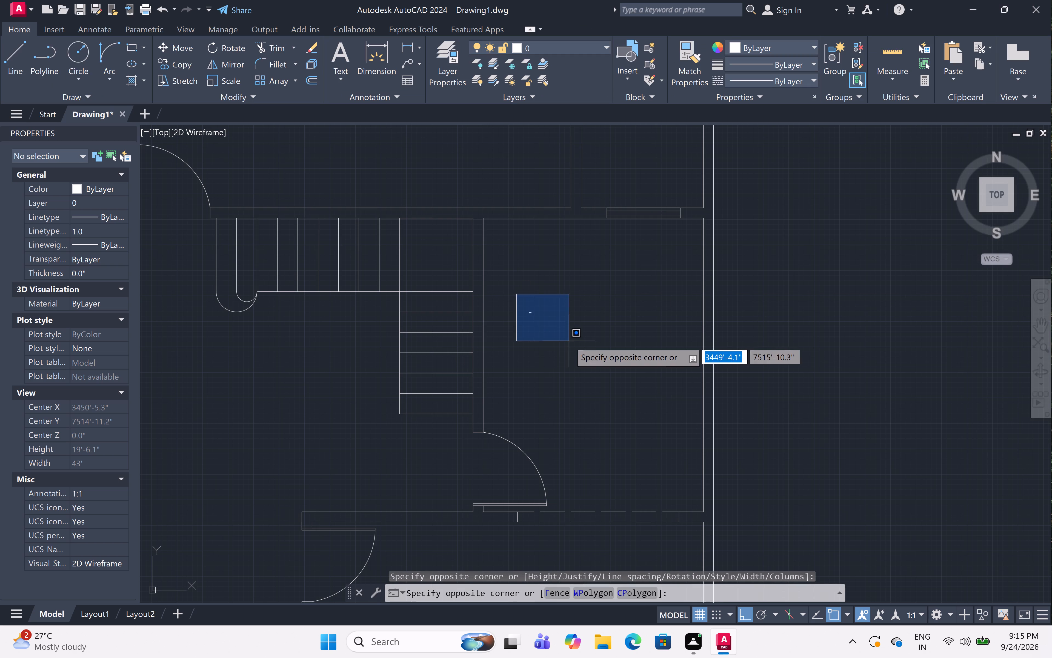
pyautogui.click(569, 341)
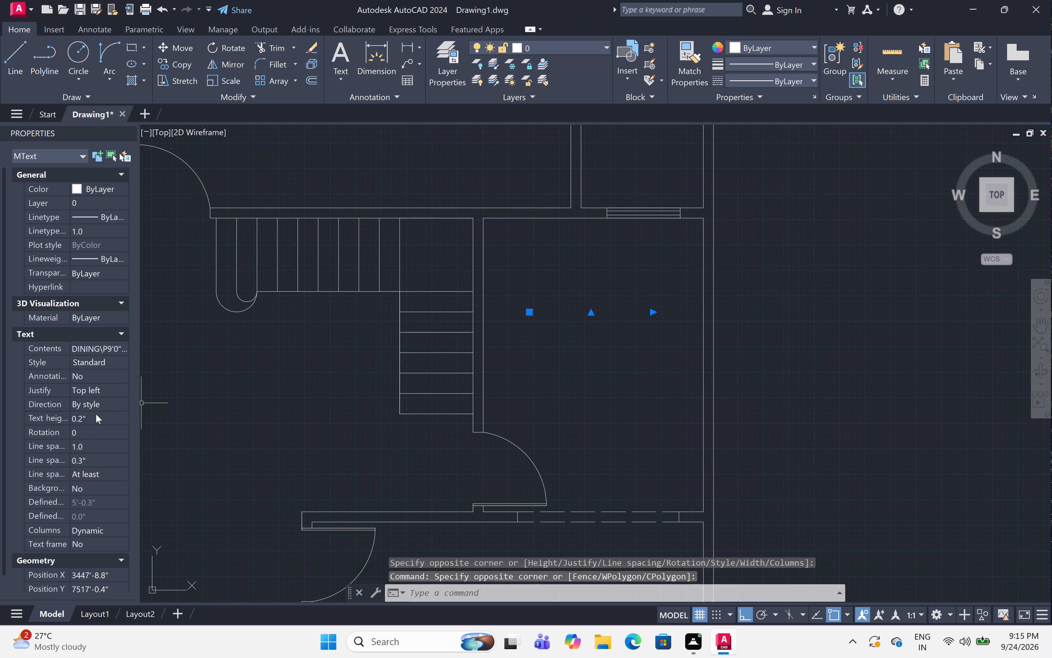
pyautogui.click(96, 414)
pyautogui.press('BackSpace')
pyautogui.press('6')
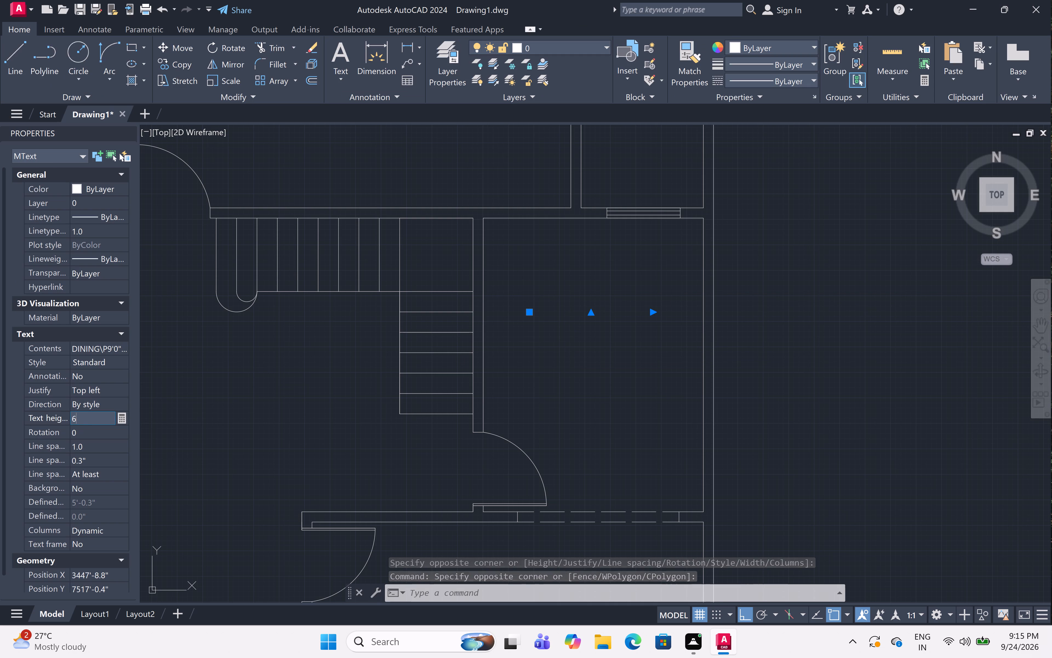
pyautogui.hotkey('shift', '"')
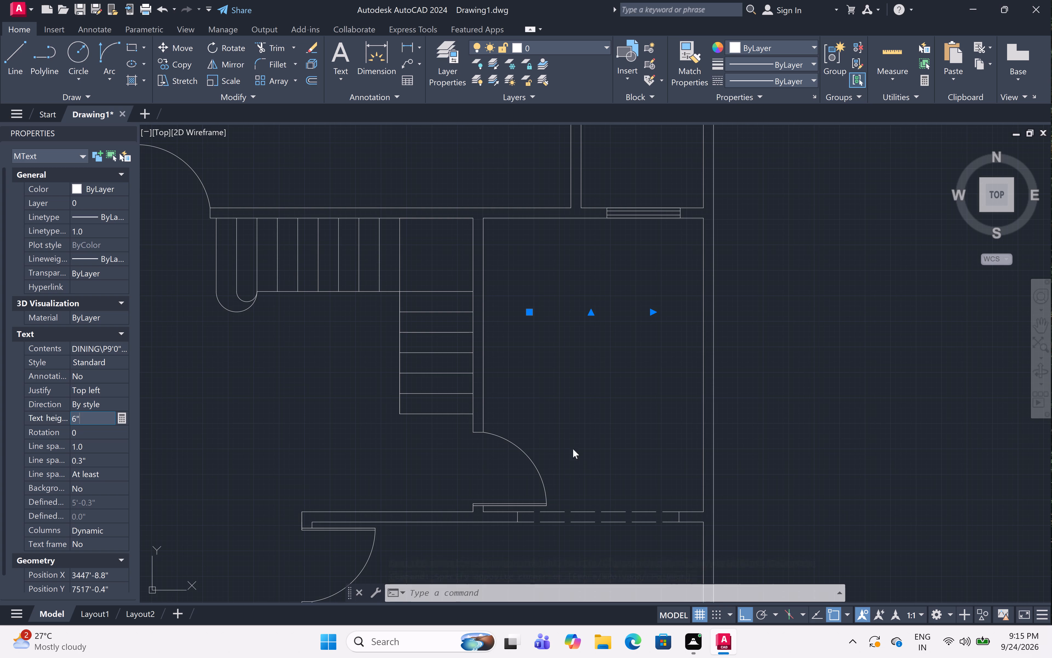
pyautogui.doubleClick(601, 383)
pyautogui.press('Escape')
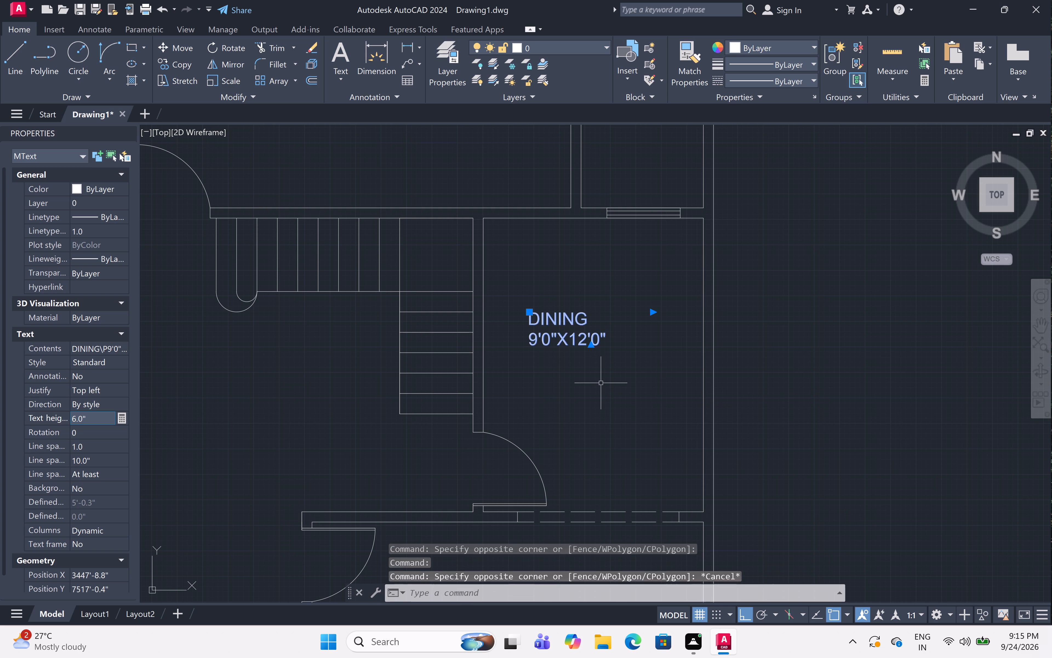
pyautogui.press('Escape')
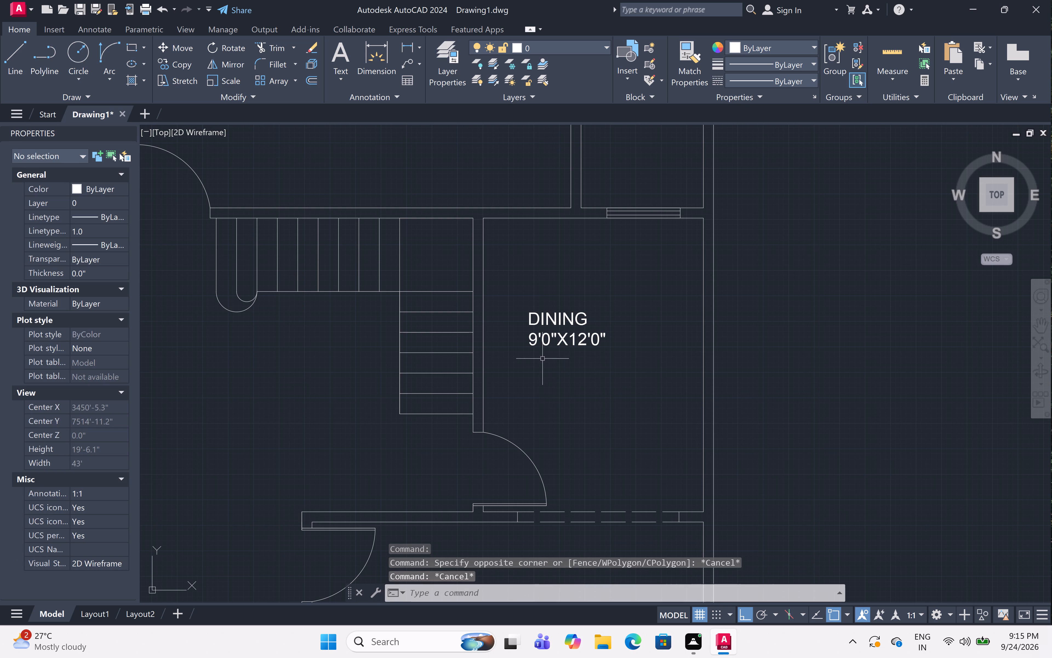
# Move the DINING label slightly east with ortho on, towards the middle of the room east of the staircase.
pyautogui.click(544, 313)
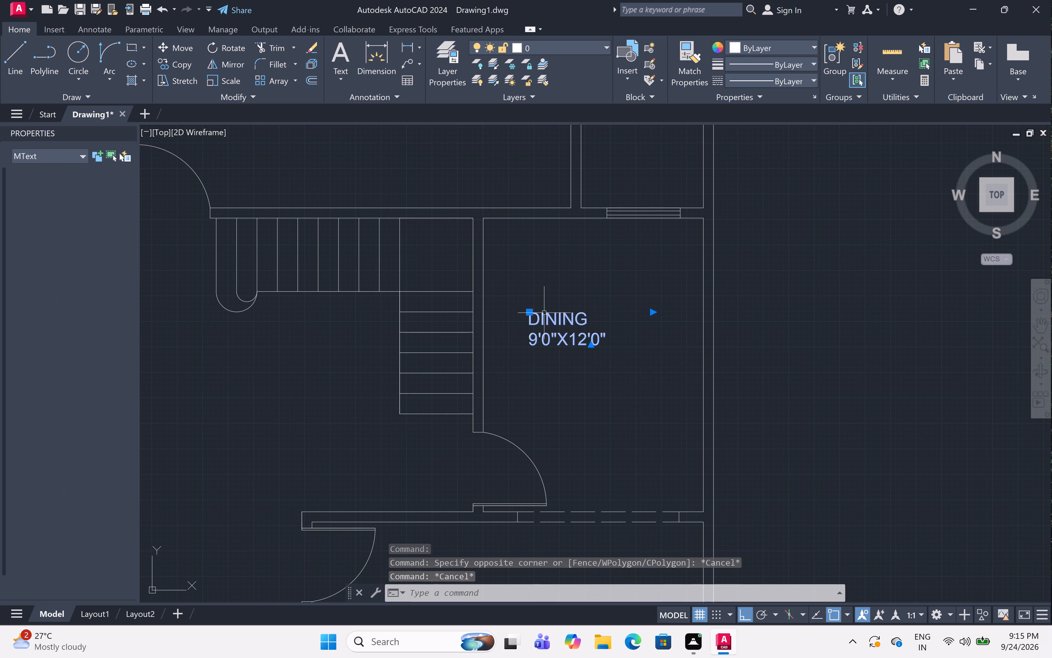
pyautogui.write('M')
pyautogui.press('space')
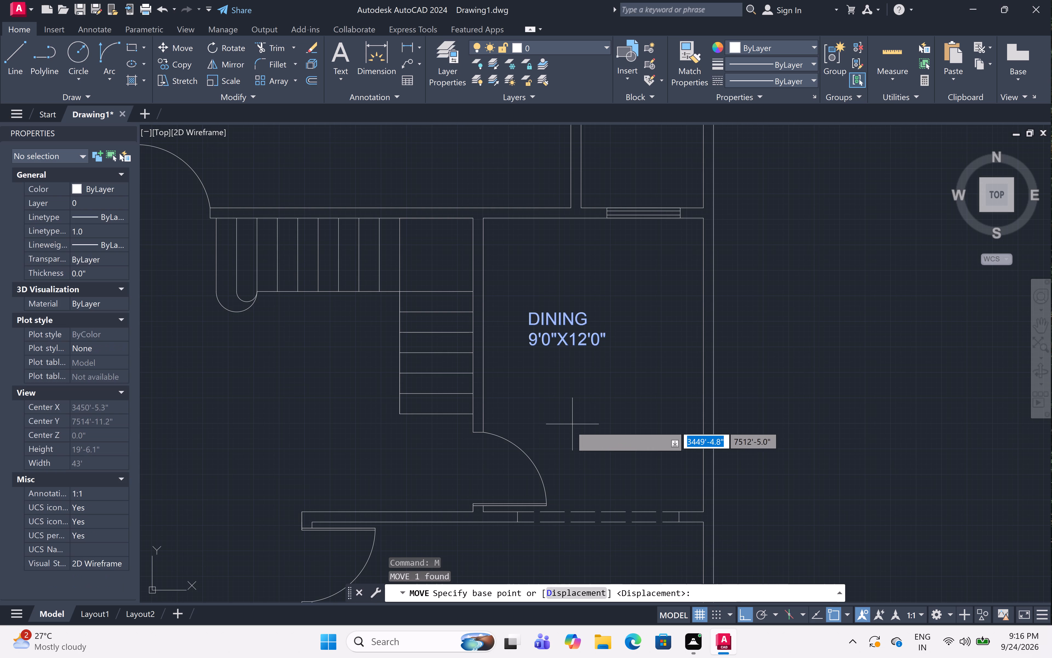
pyautogui.click(561, 338)
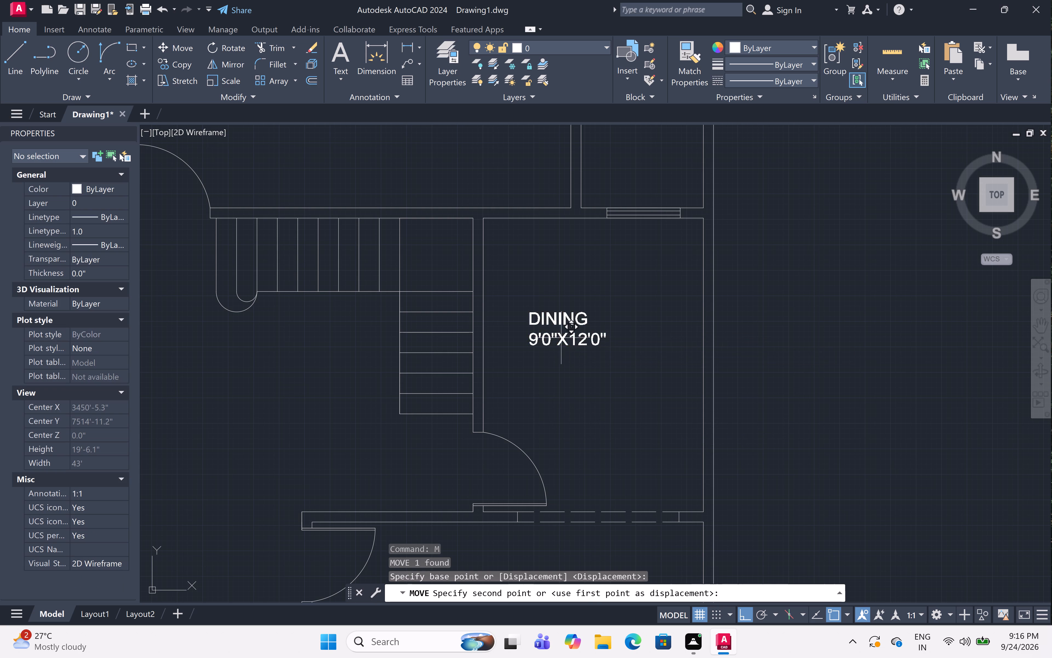
pyautogui.click(593, 357)
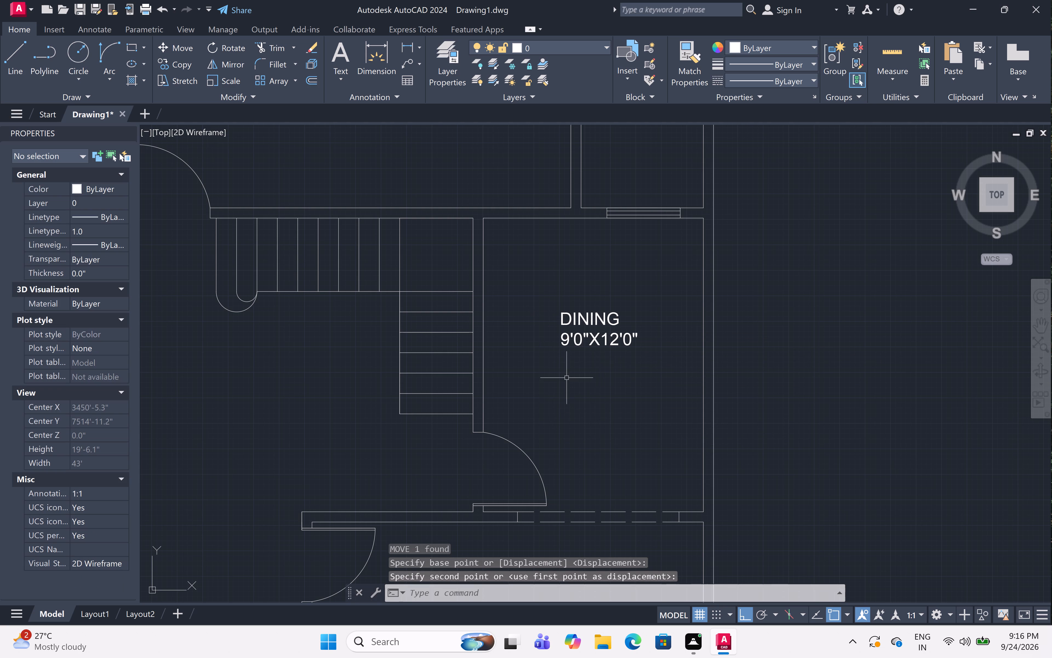
# Add multiline text T.V LOUNGE with 24'3"X12'0" on a second line in the open space between the kitchen and the staircase.
pyautogui.scroll(-3, 570, 376)
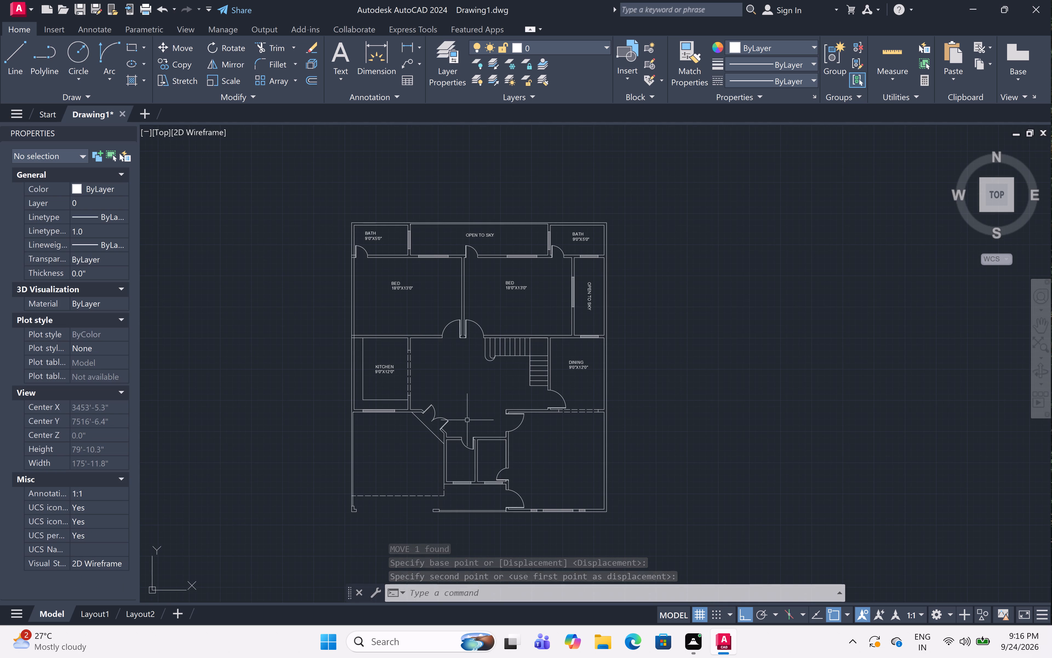
pyautogui.scroll(2, 479, 383)
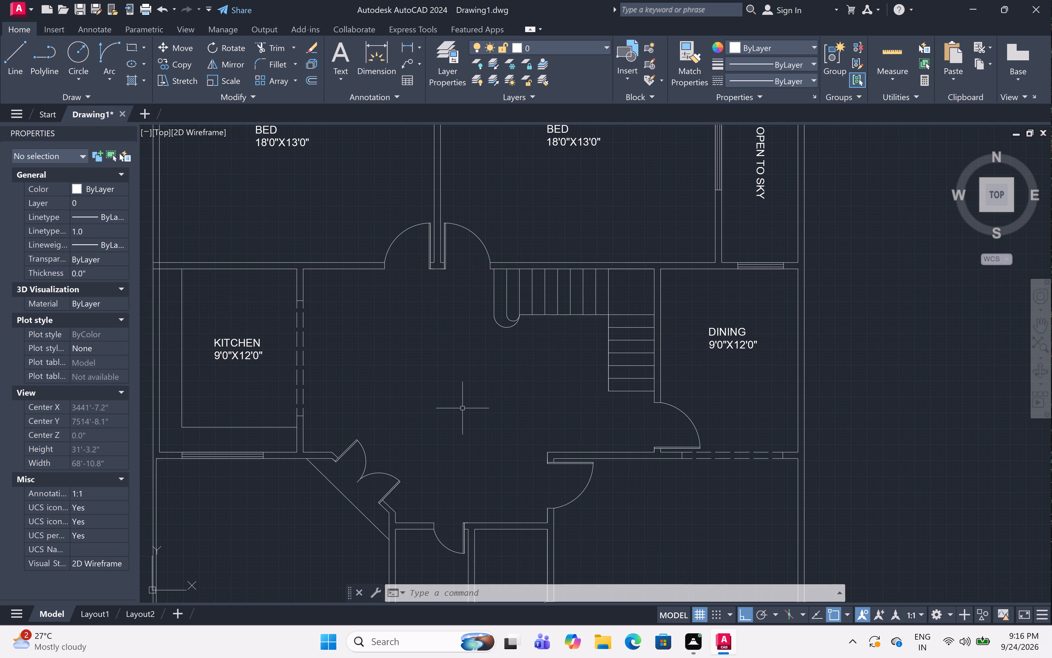
pyautogui.write('MT')
pyautogui.press('space')
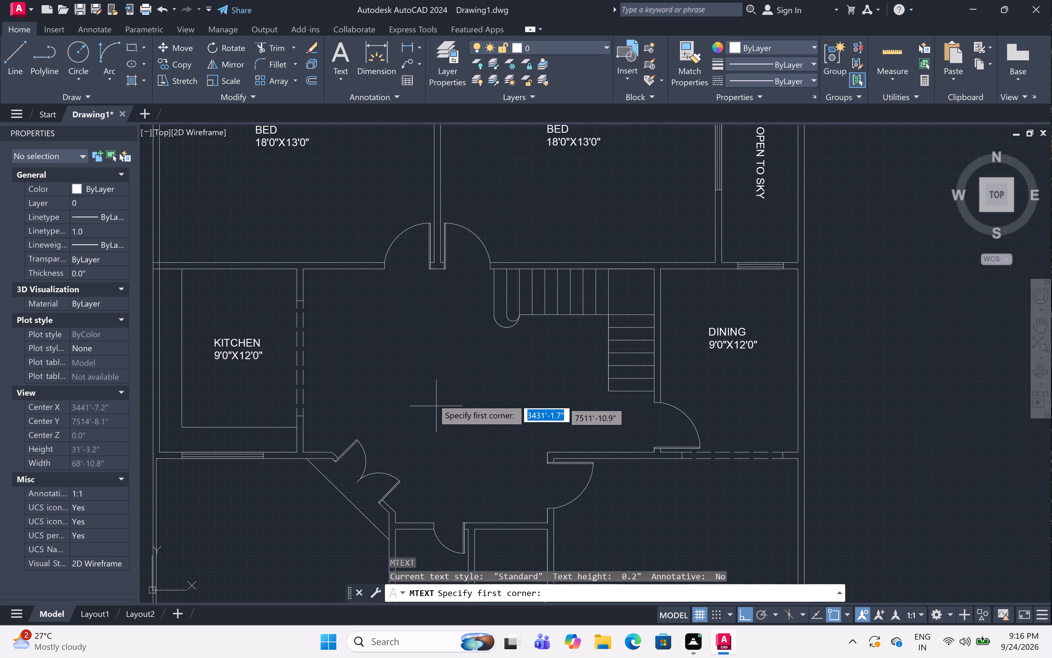
pyautogui.doubleClick(402, 371)
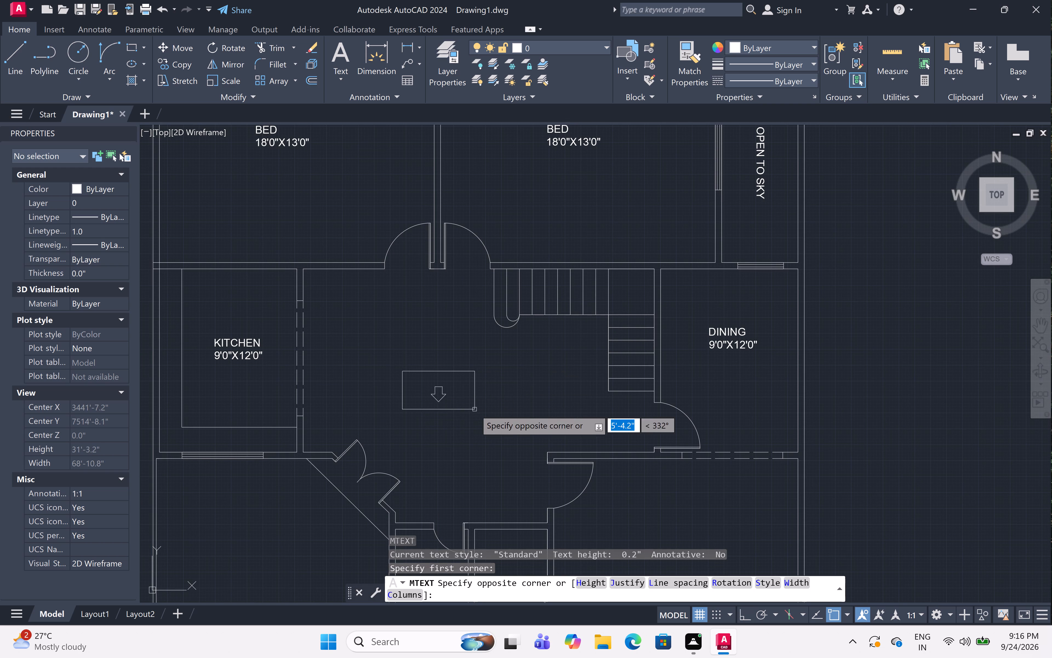
pyautogui.click(510, 411)
pyautogui.press('t')
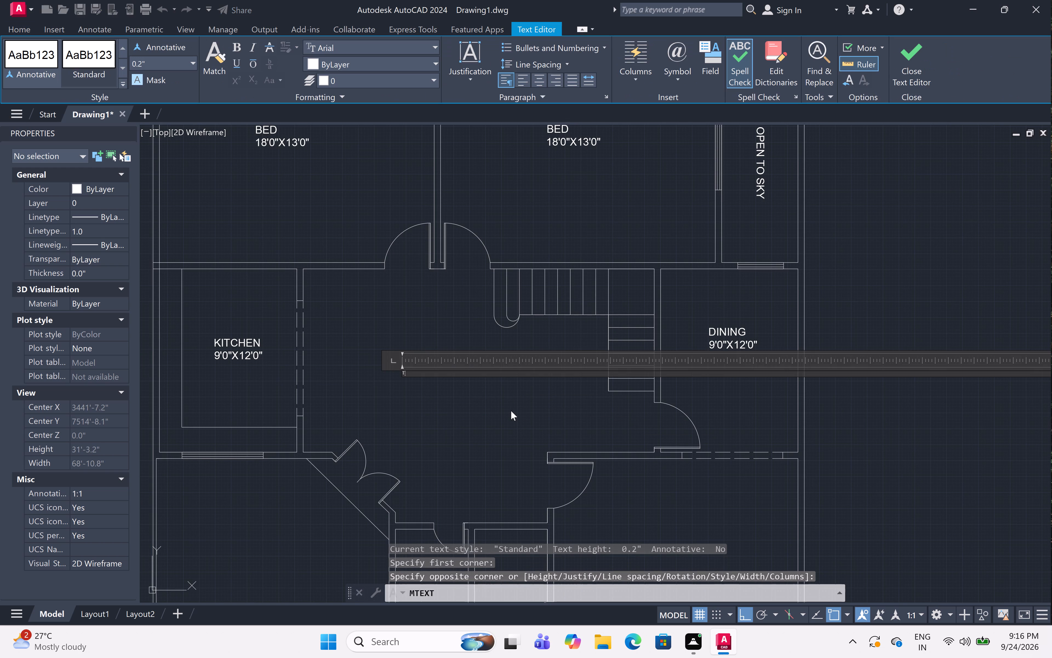
pyautogui.write('.V')
pyautogui.press('space')
pyautogui.write('LOUN')
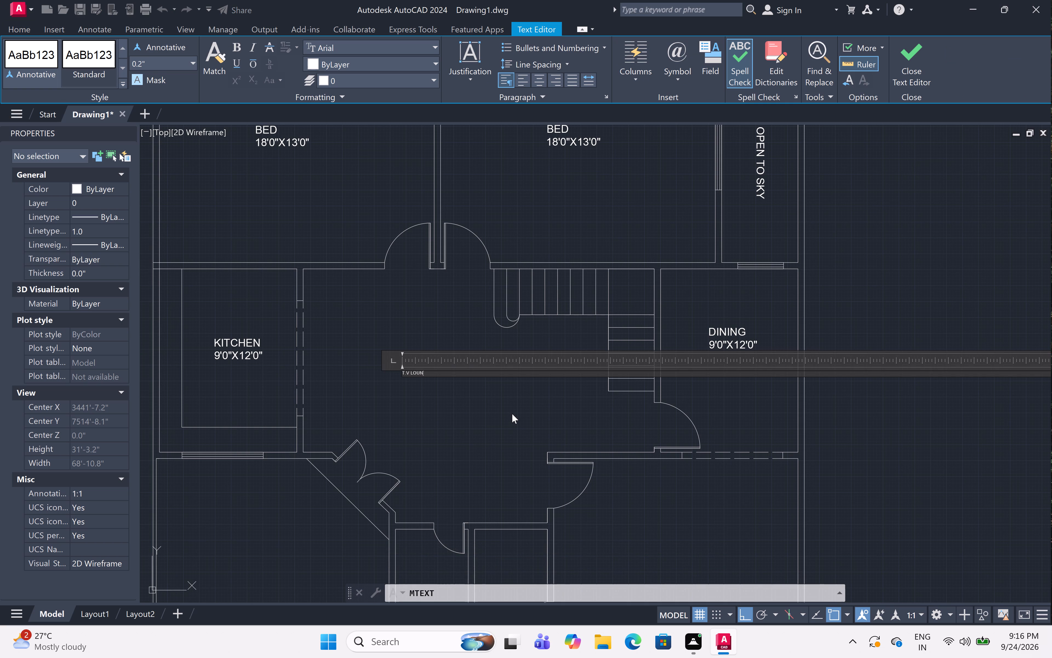
pyautogui.write('GE')
pyautogui.press('Return')
pyautogui.write('24')
pyautogui.press("'")
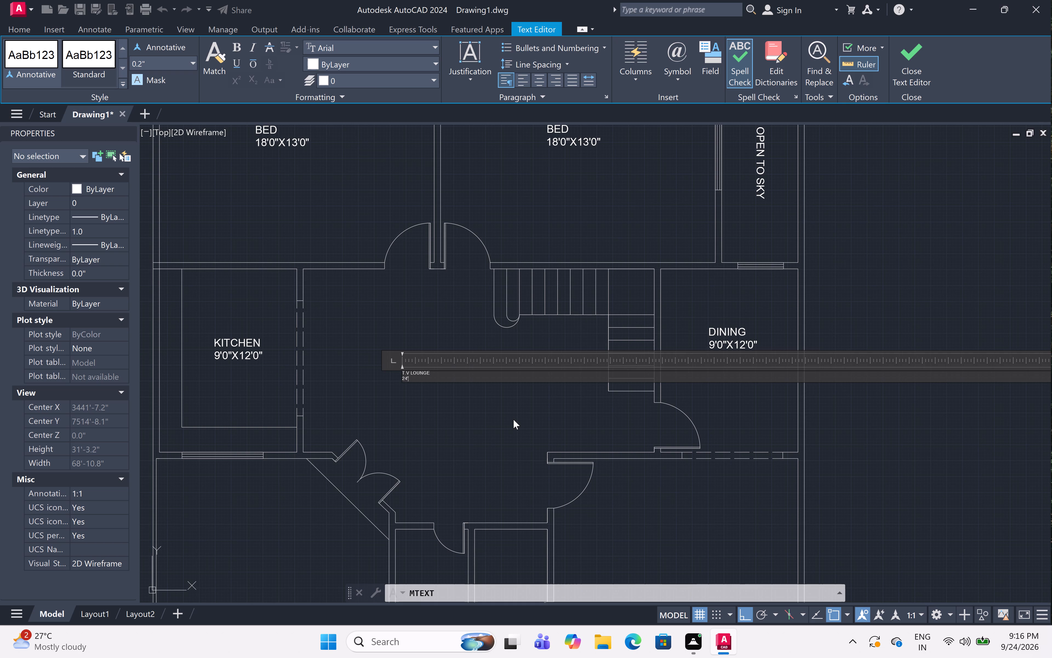
pyautogui.press('3')
pyautogui.hotkey('shift', '"')
pyautogui.press('x')
pyautogui.write('12')
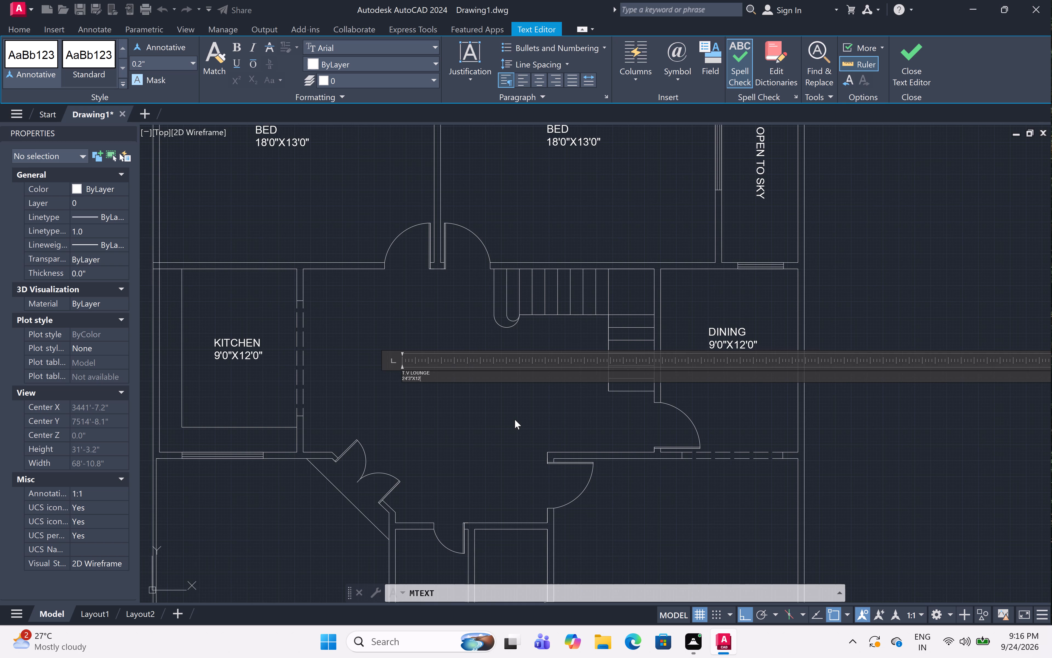
pyautogui.press("'")
pyautogui.press('0')
pyautogui.hotkey('shift', '"')
pyautogui.doubleClick(373, 401)
# Set the T.V LOUNGE label's text height to 6".
pyautogui.doubleClick(375, 329)
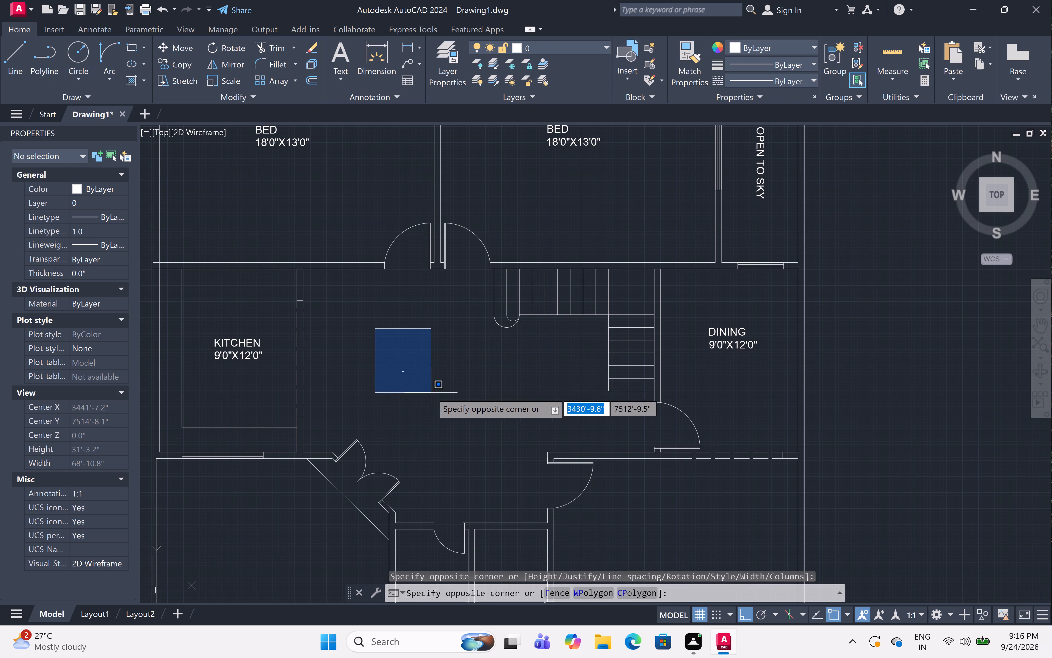
pyautogui.click(431, 393)
pyautogui.click(109, 414)
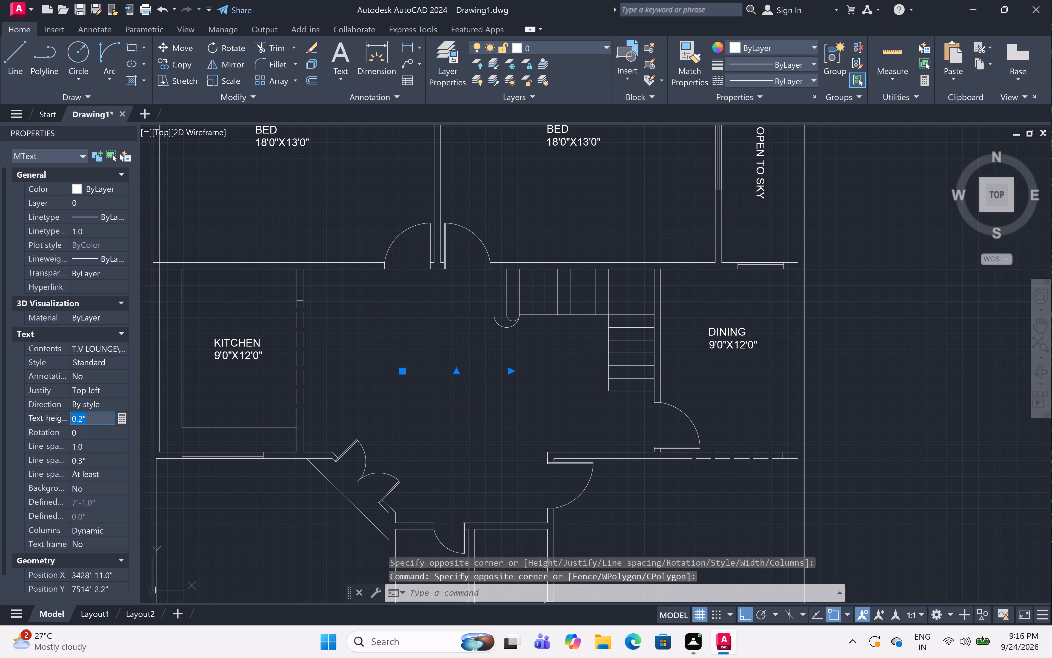
pyautogui.press('BackSpace')
pyautogui.press('6')
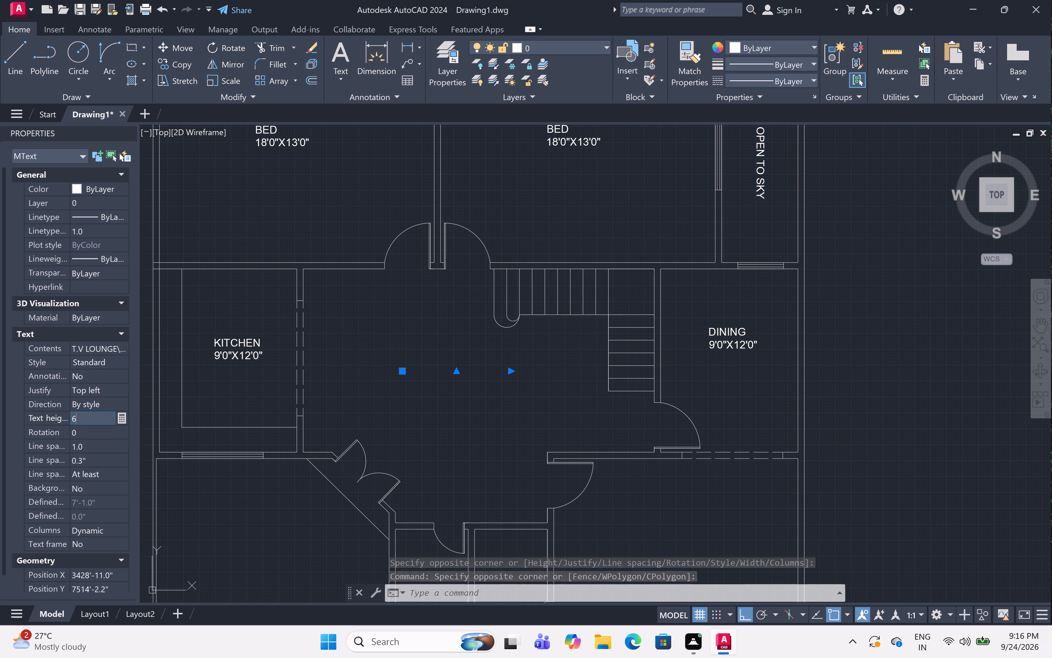
pyautogui.hotkey('shift', '"')
pyautogui.click(484, 414)
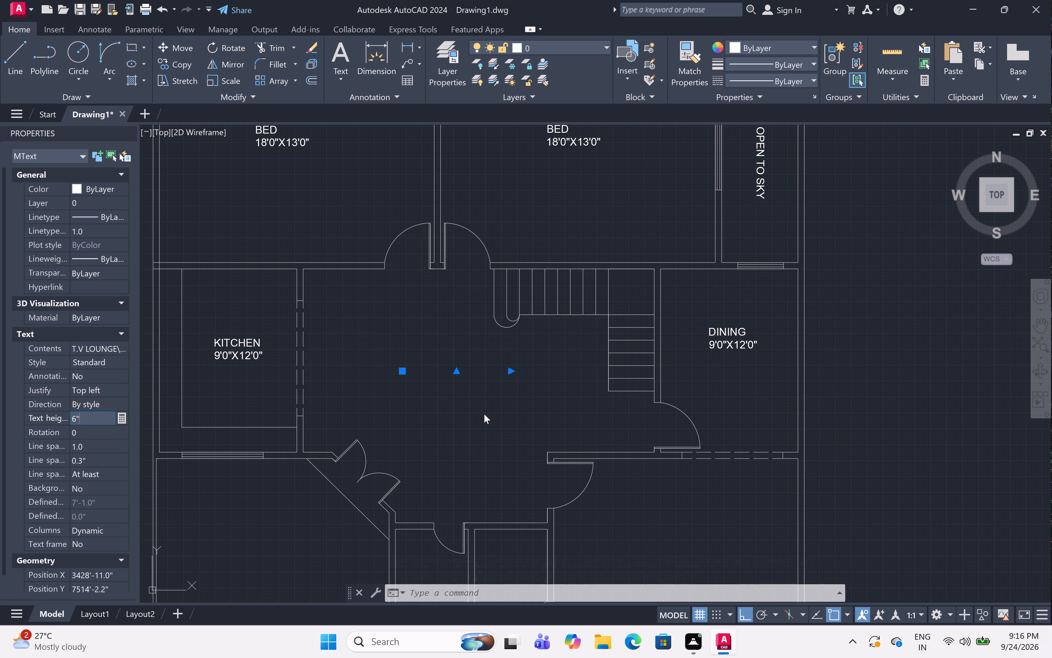
pyautogui.click(393, 354)
pyautogui.press('Escape')
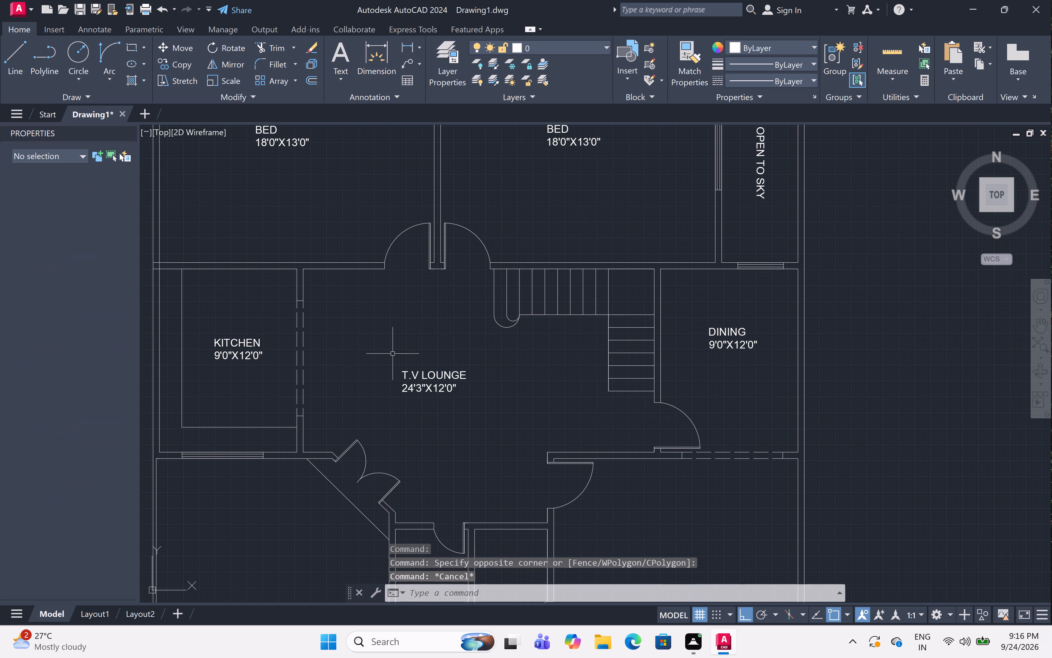
# Insert the recently used car block in the empty area west of the house plan, beside the front porch.
pyautogui.scroll(-3, 374, 348)
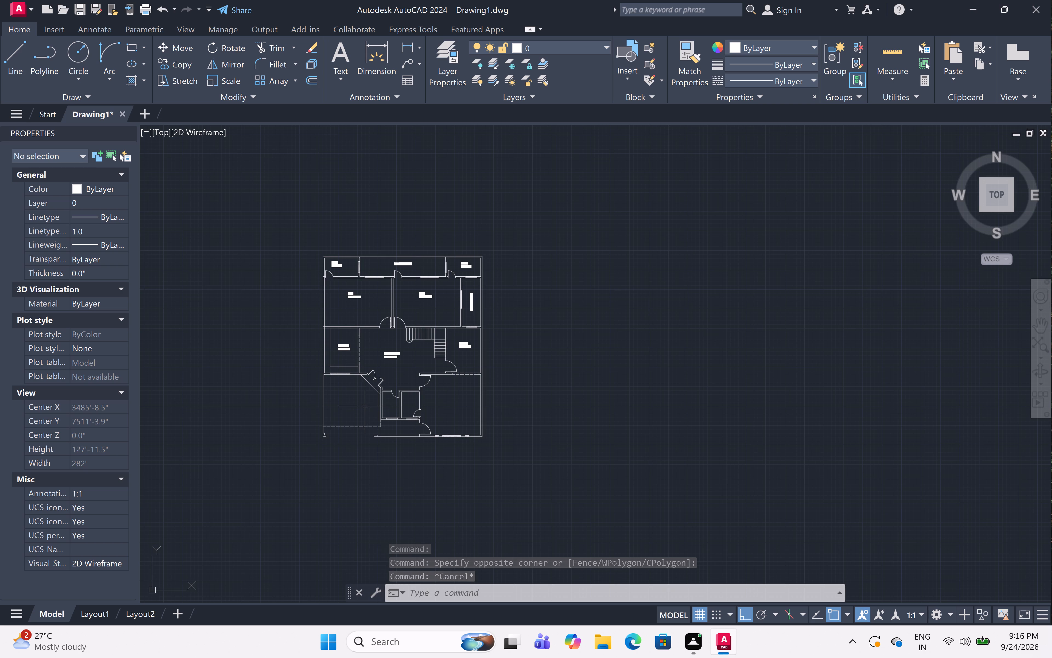
pyautogui.scroll(2, 365, 405)
pyautogui.scroll(-1, 379, 366)
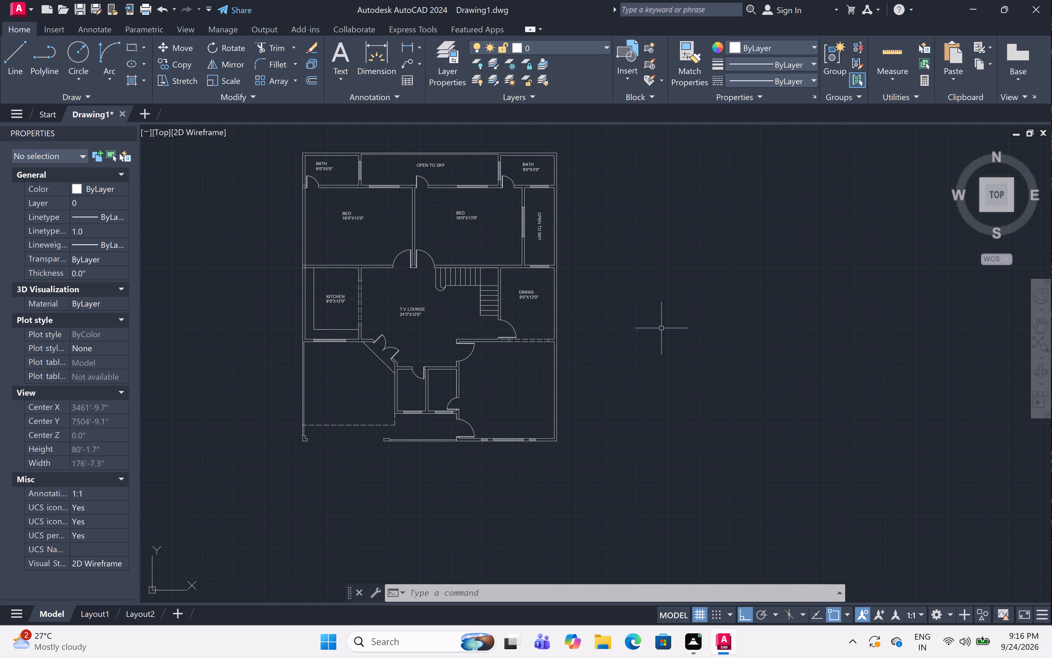
pyautogui.press('i')
pyautogui.press('space')
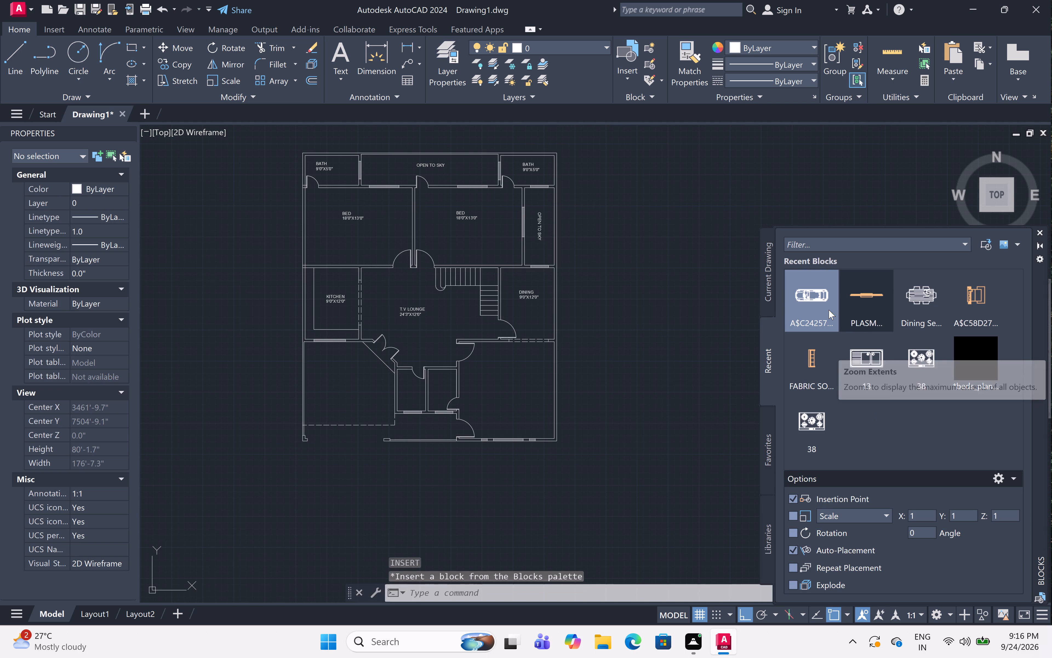
pyautogui.doubleClick(817, 306)
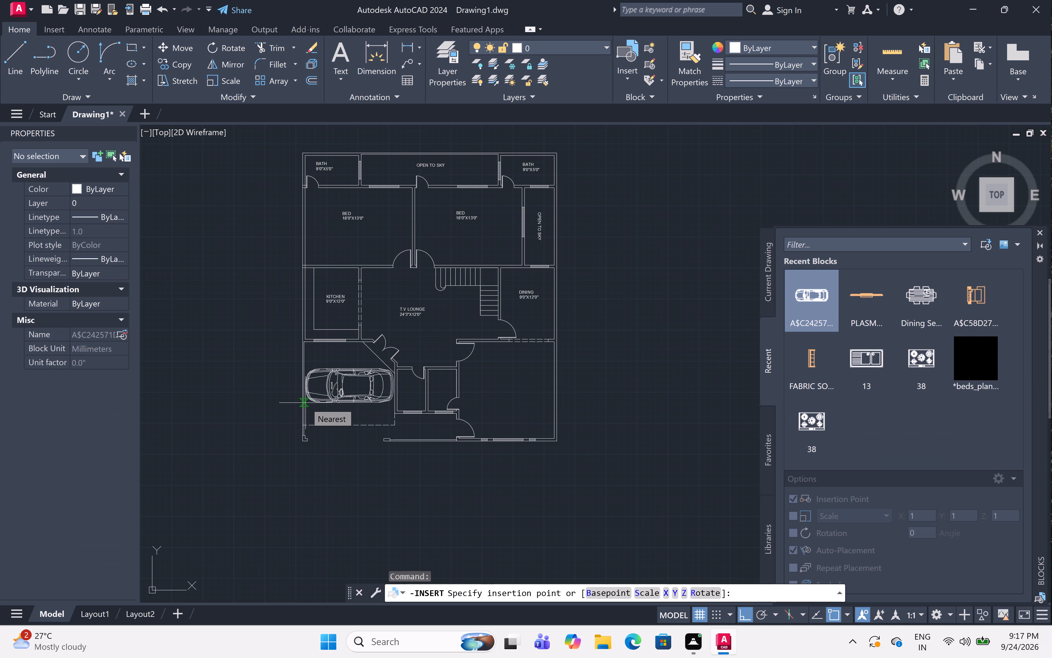
pyautogui.click(181, 419)
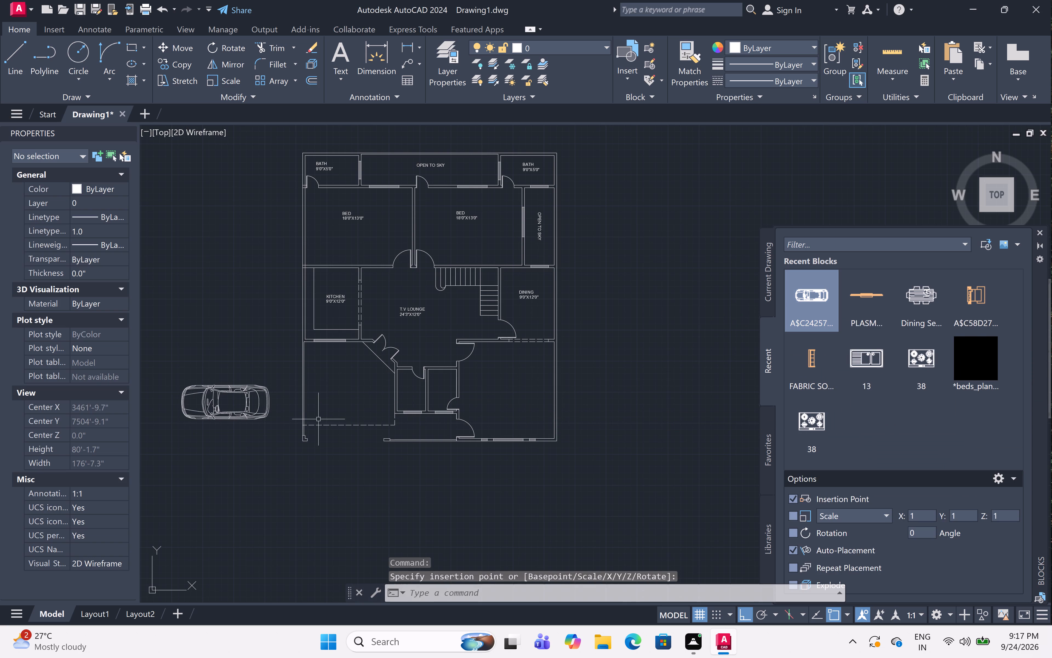
pyautogui.doubleClick(1041, 231)
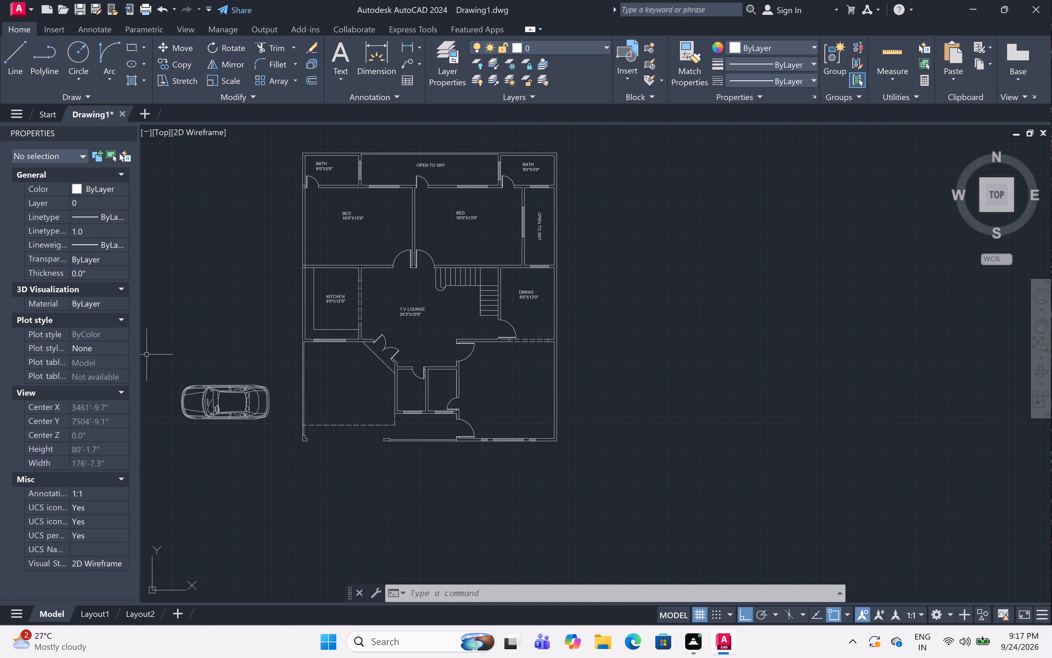
# Rotate the car block to 270° with ortho on, about a point near its west end.
pyautogui.moveTo(174, 350); pyautogui.dragTo(244, 368, button='middle')
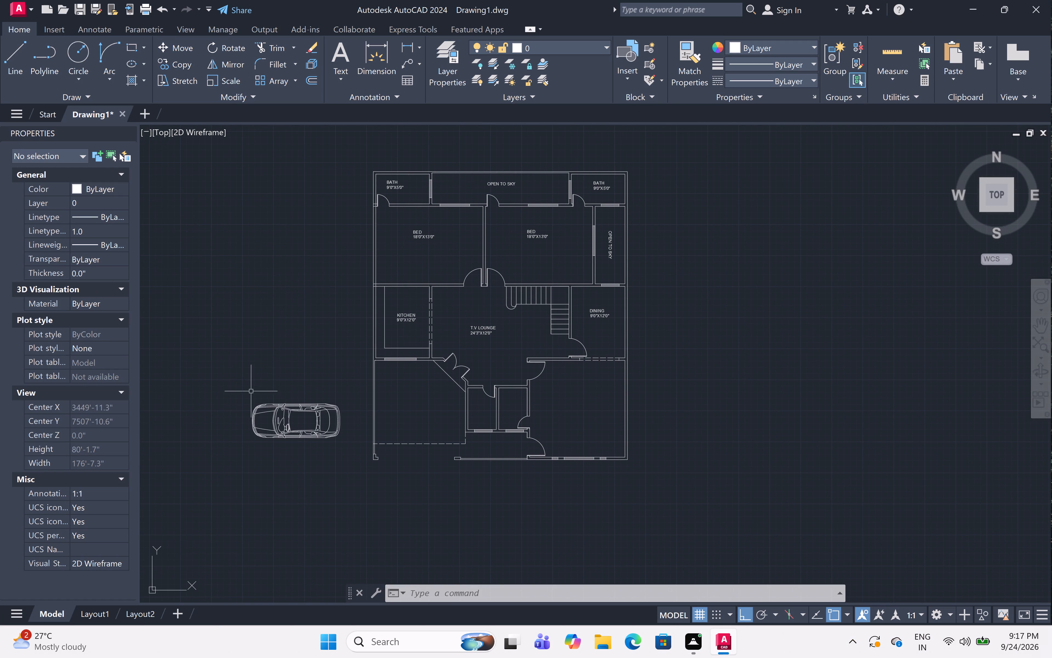
pyautogui.scroll(2, 251, 391)
pyautogui.scroll(-2, 372, 365)
pyautogui.click(430, 370)
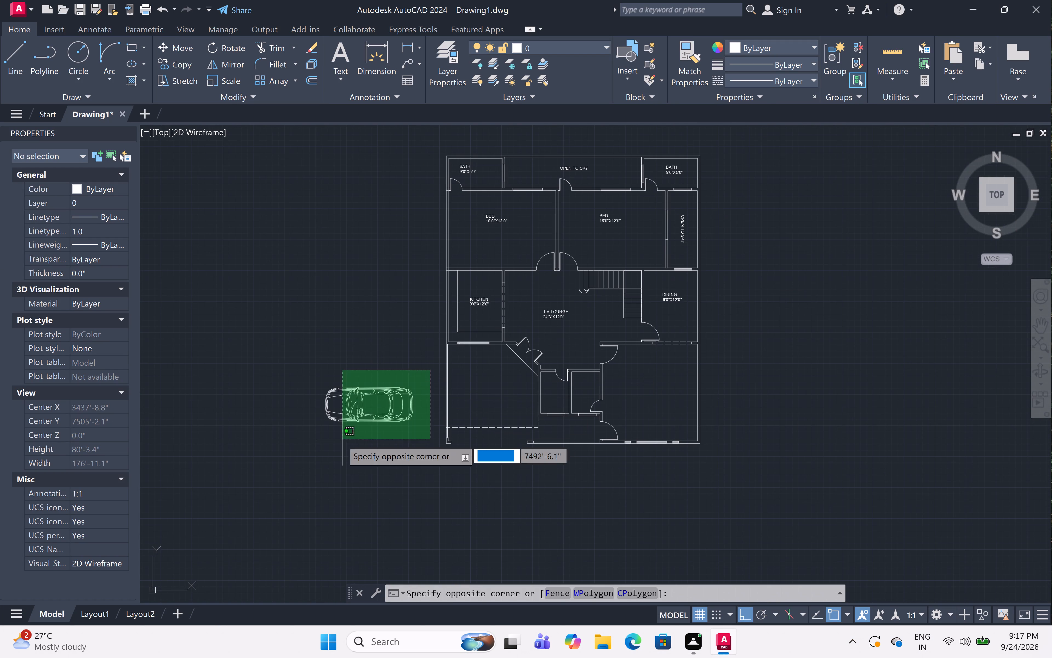
pyautogui.click(298, 454)
pyautogui.moveTo(298, 452); pyautogui.dragTo(298, 449)
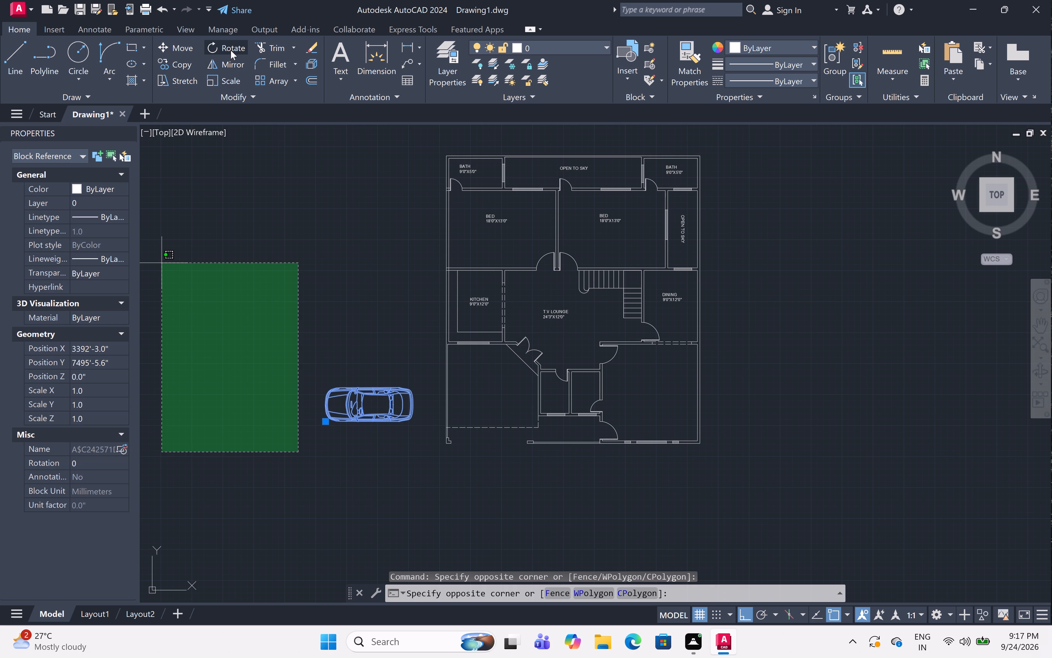
pyautogui.click(231, 50)
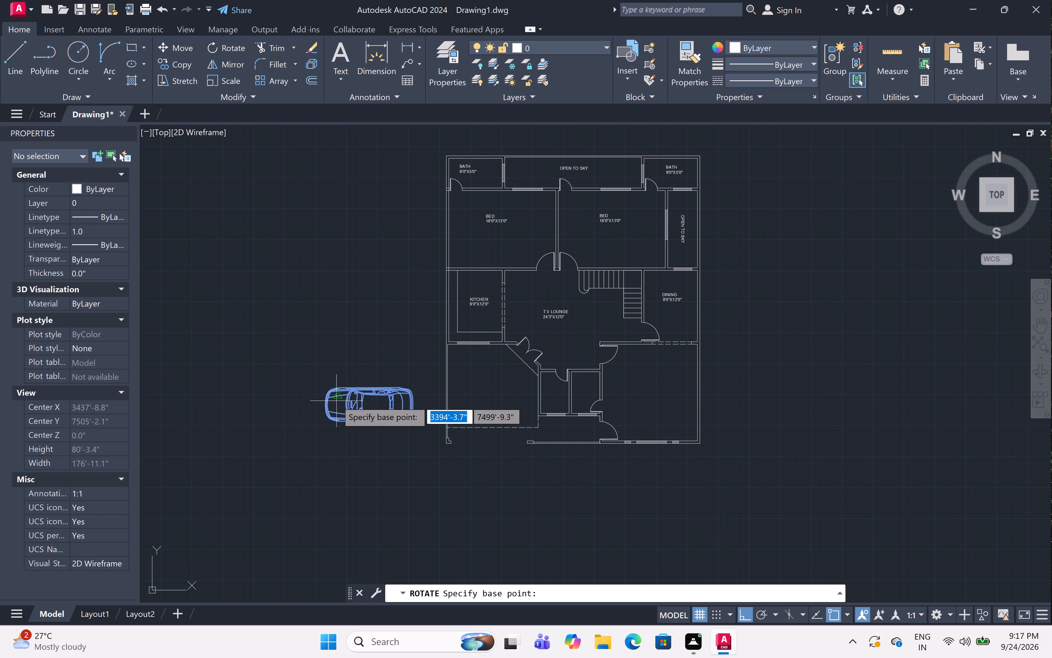
pyautogui.doubleClick(336, 401)
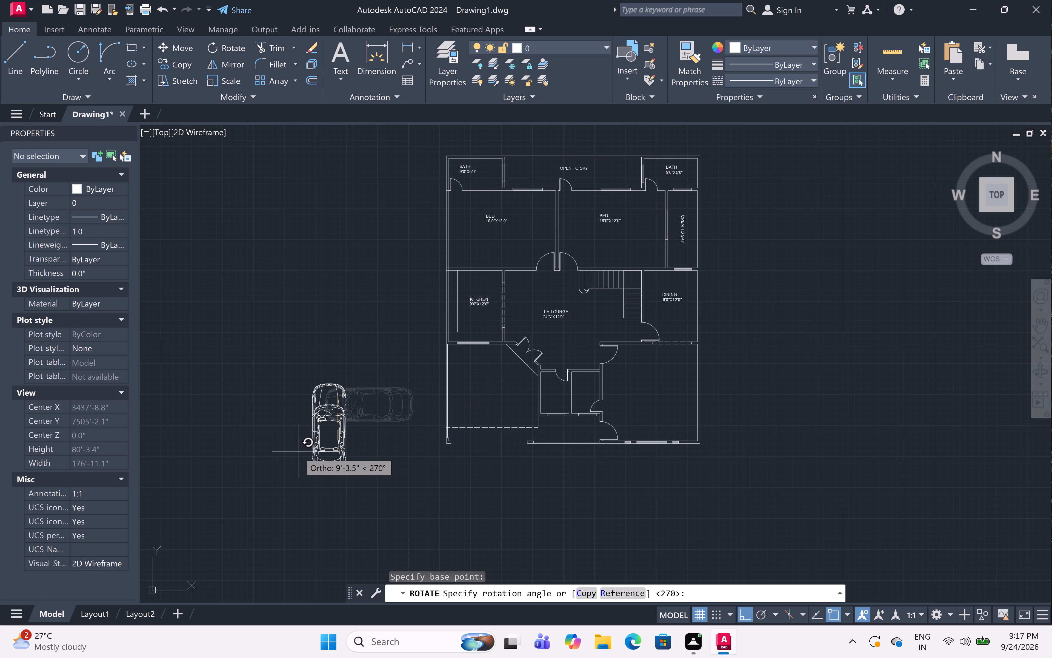
pyautogui.doubleClick(294, 453)
pyautogui.click(304, 422)
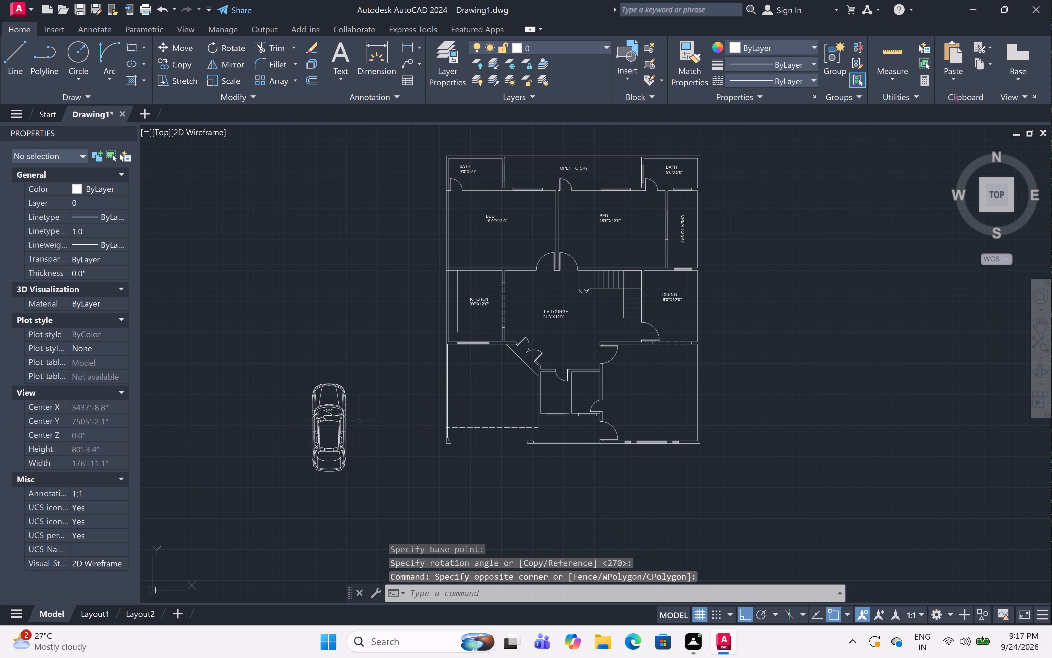
# Scale the car block down to about 0.7 of its size, from a base point near its northwest corner.
pyautogui.moveTo(376, 368); pyautogui.dragTo(374, 369)
pyautogui.moveTo(270, 484); pyautogui.dragTo(270, 481)
pyautogui.rightClick(298, 242)
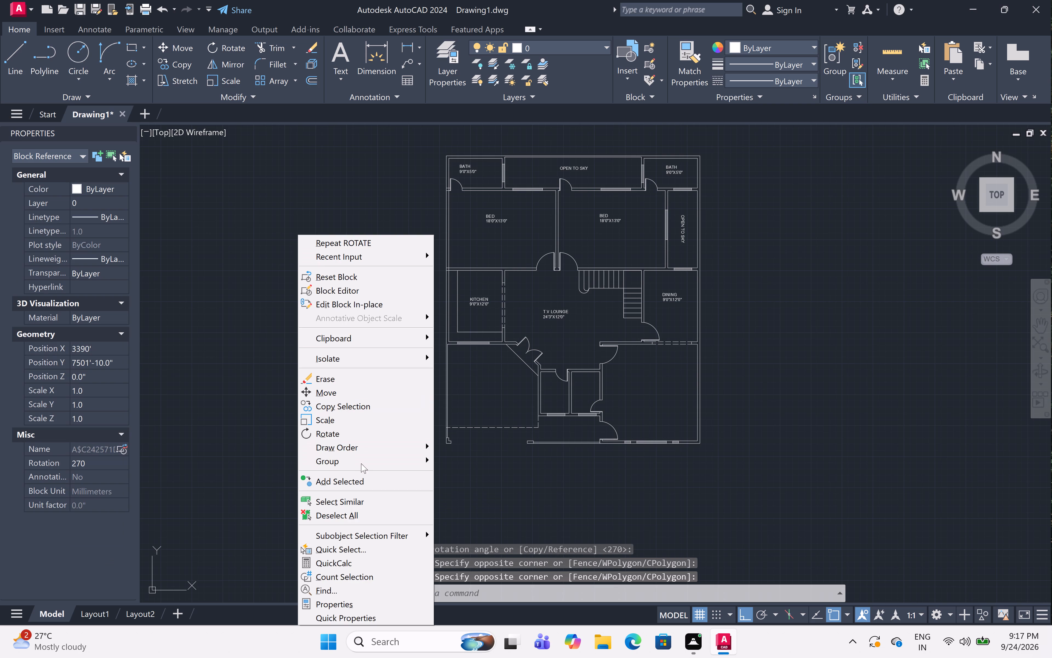
pyautogui.click(364, 417)
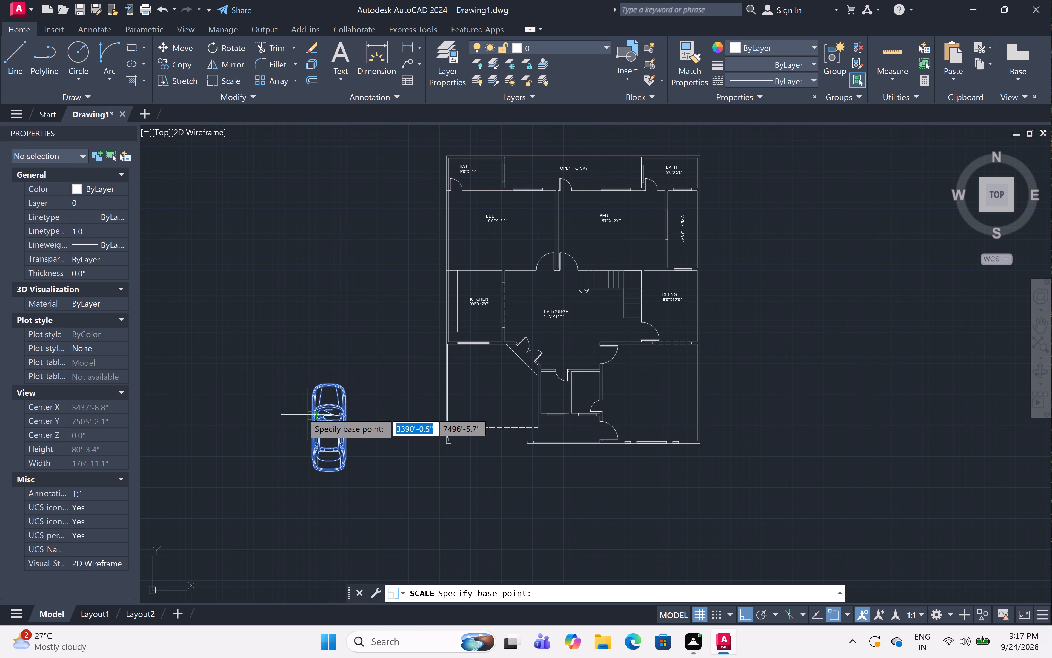
pyautogui.doubleClick(312, 391)
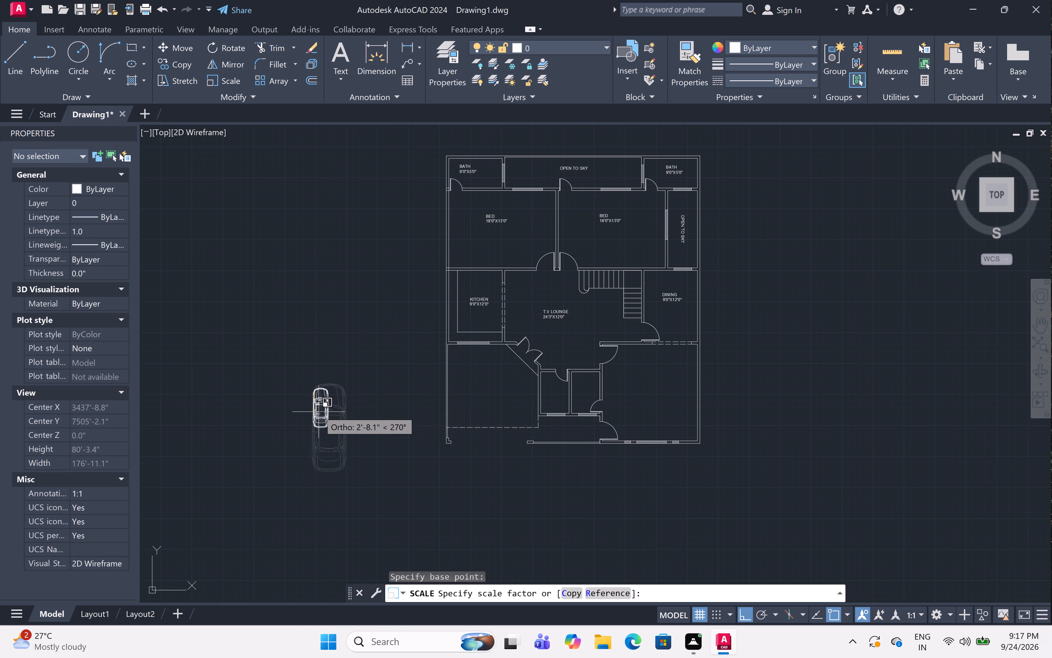
pyautogui.scroll(2, 322, 422)
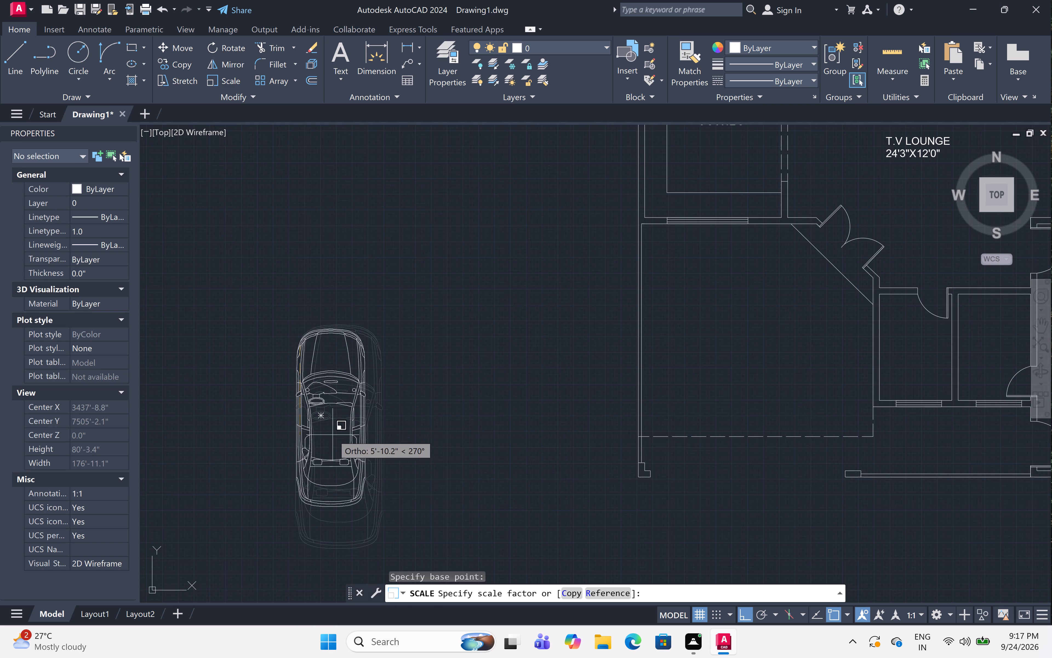
pyautogui.doubleClick(328, 426)
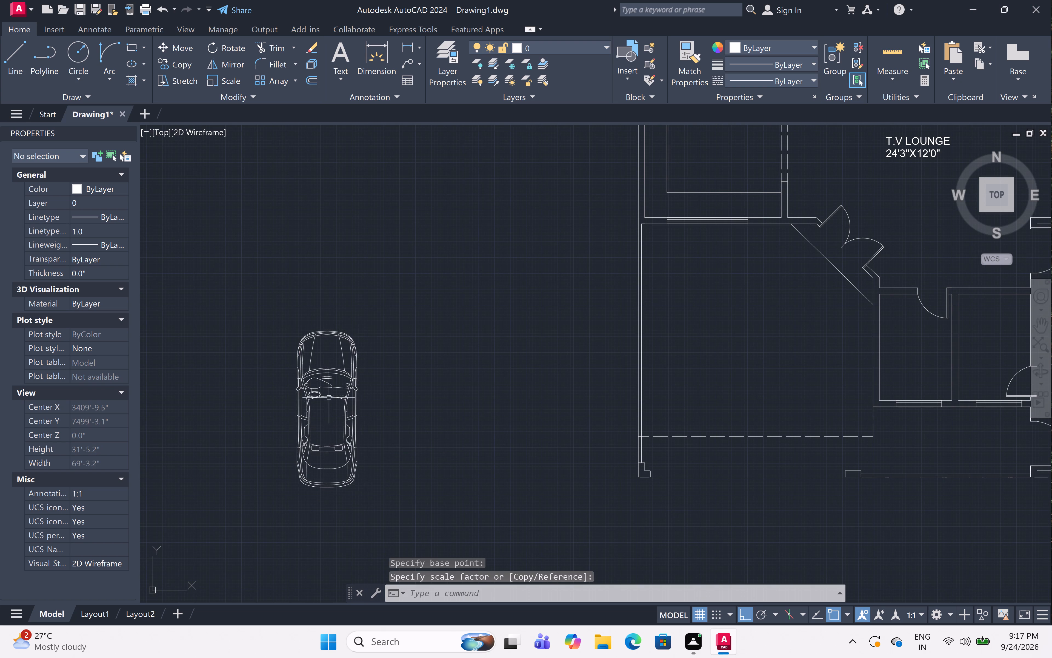
# Move the car block with ortho off into the porch area south of the kitchen, north of the dashed line.
pyautogui.click(257, 308)
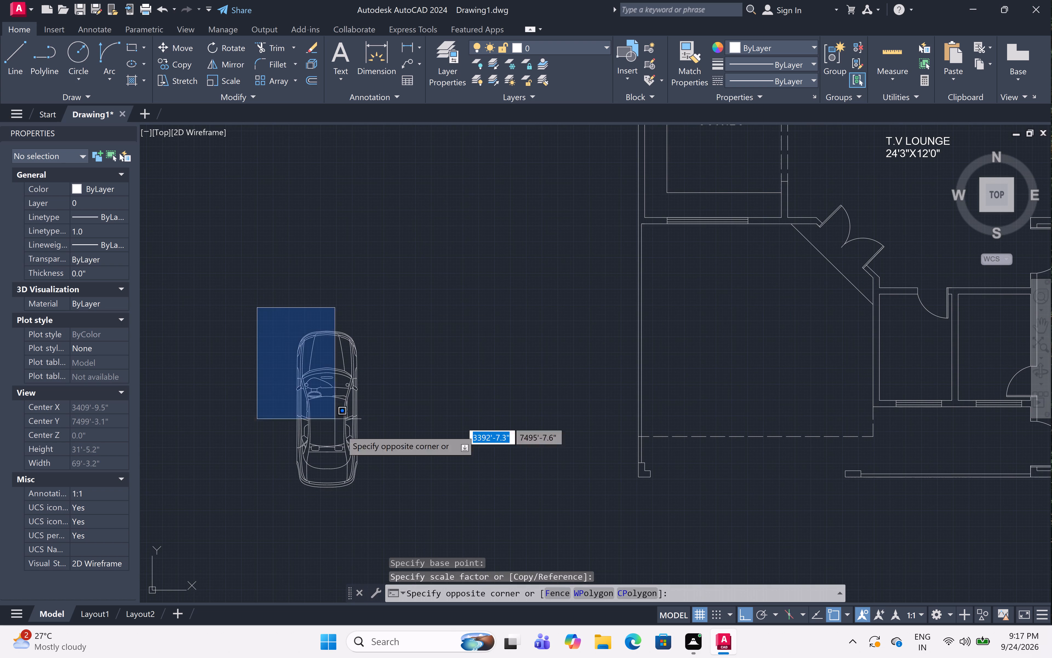
pyautogui.moveTo(391, 503); pyautogui.dragTo(393, 493)
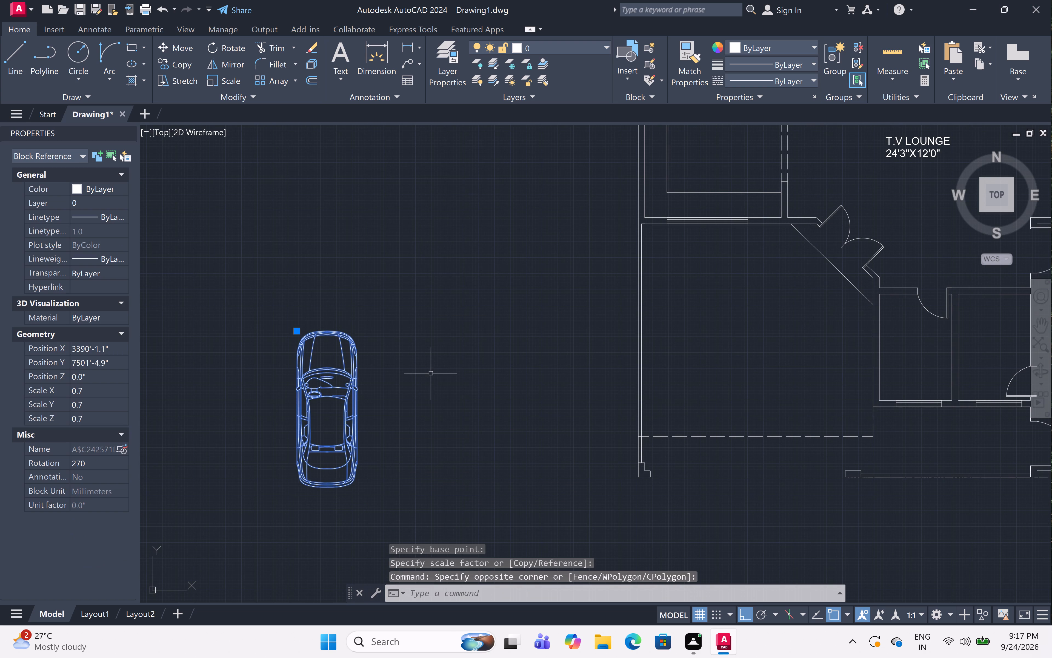
pyautogui.write('M')
pyautogui.press('space')
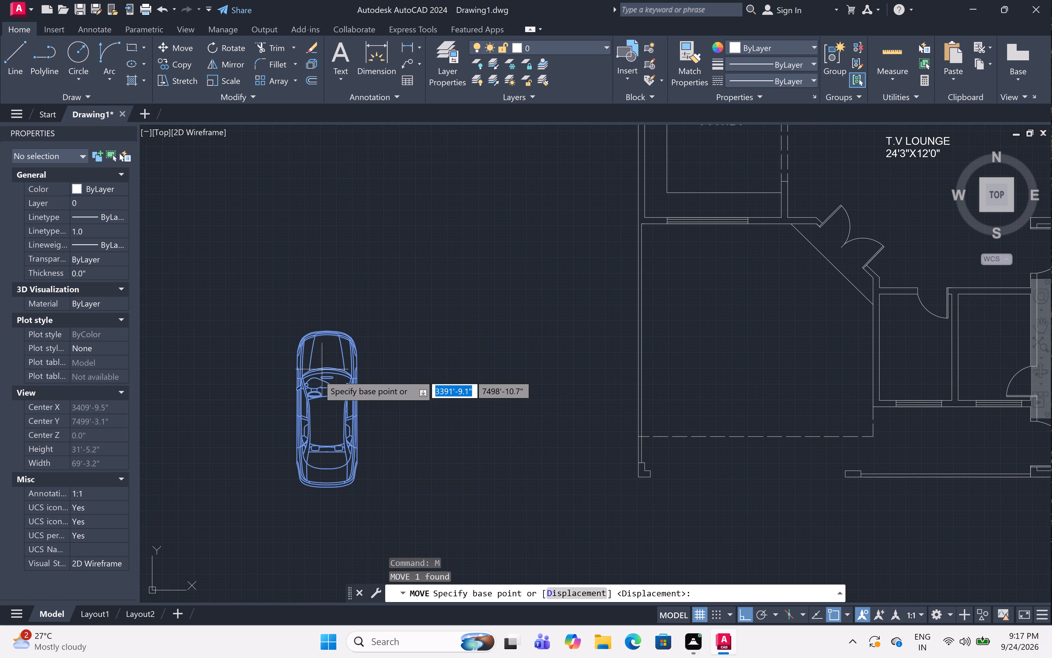
pyautogui.click(314, 385)
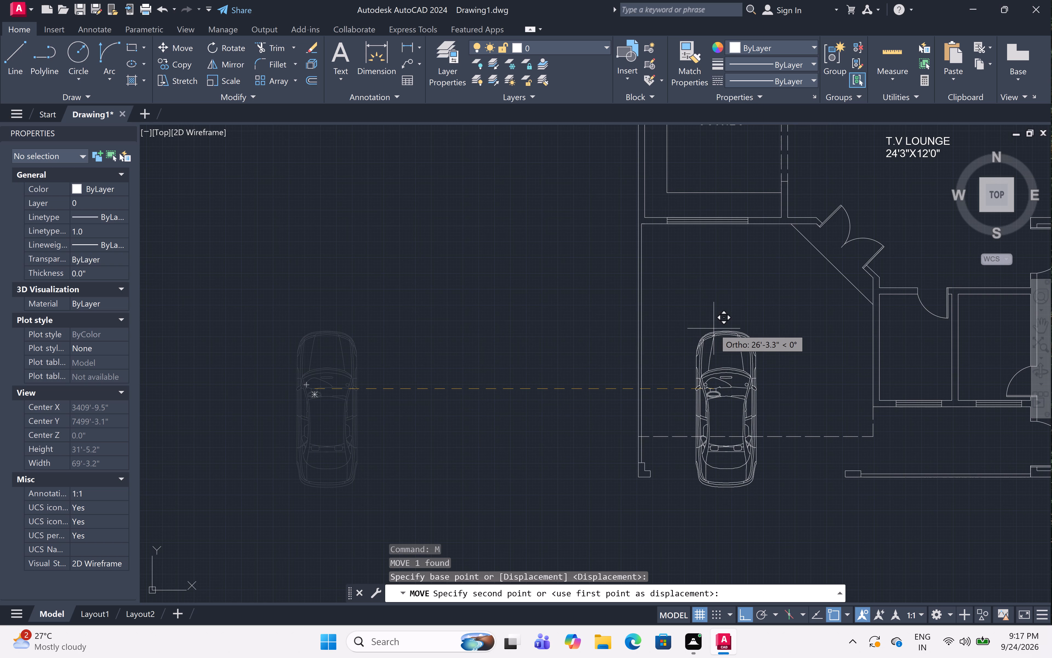
pyautogui.press('F8')
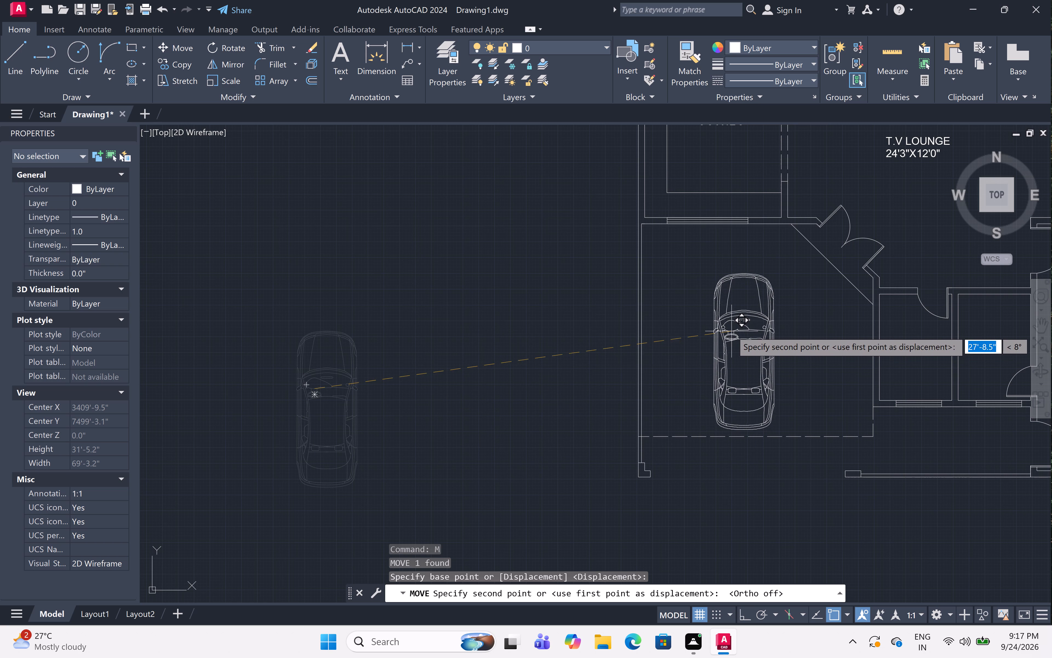
pyautogui.doubleClick(728, 330)
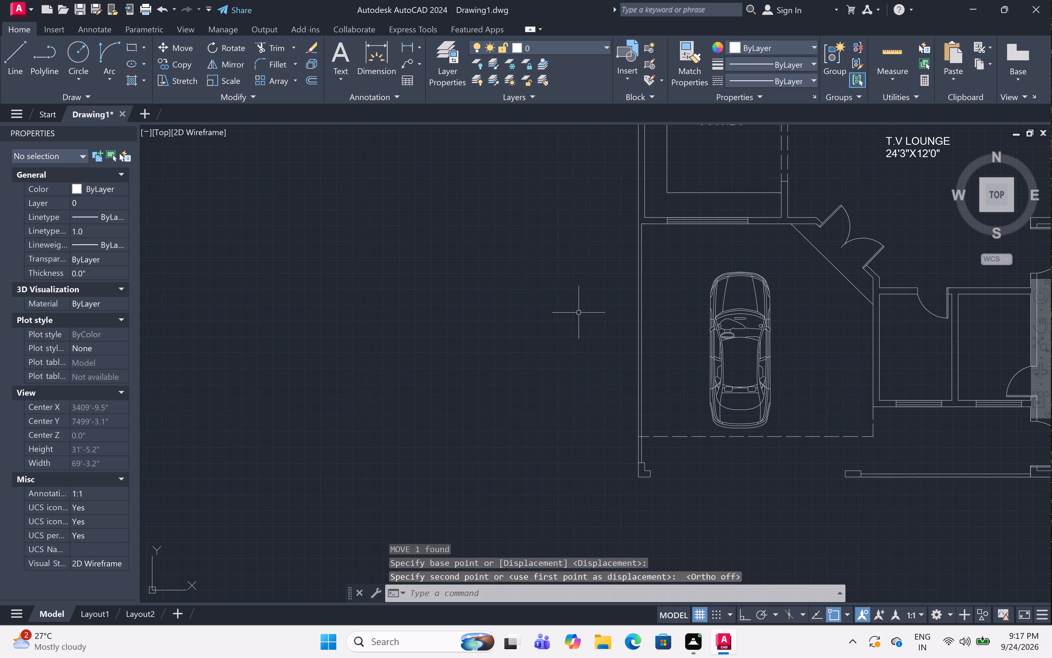
# Add multiline text CAR PORCH with 15'3"X14'0" on a second line, between the kitchen wall and the front of the car.
pyautogui.moveTo(639, 310); pyautogui.dragTo(402, 418, button='middle')
pyautogui.scroll(2, 491, 360)
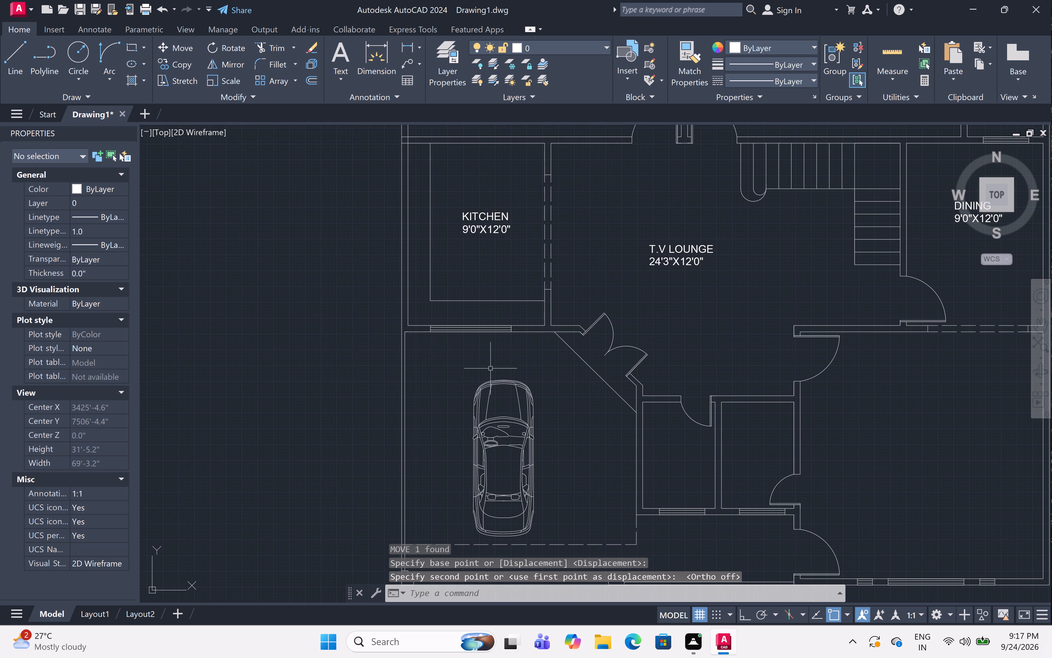
pyautogui.scroll(1, 491, 360)
pyautogui.write('MT')
pyautogui.press('space')
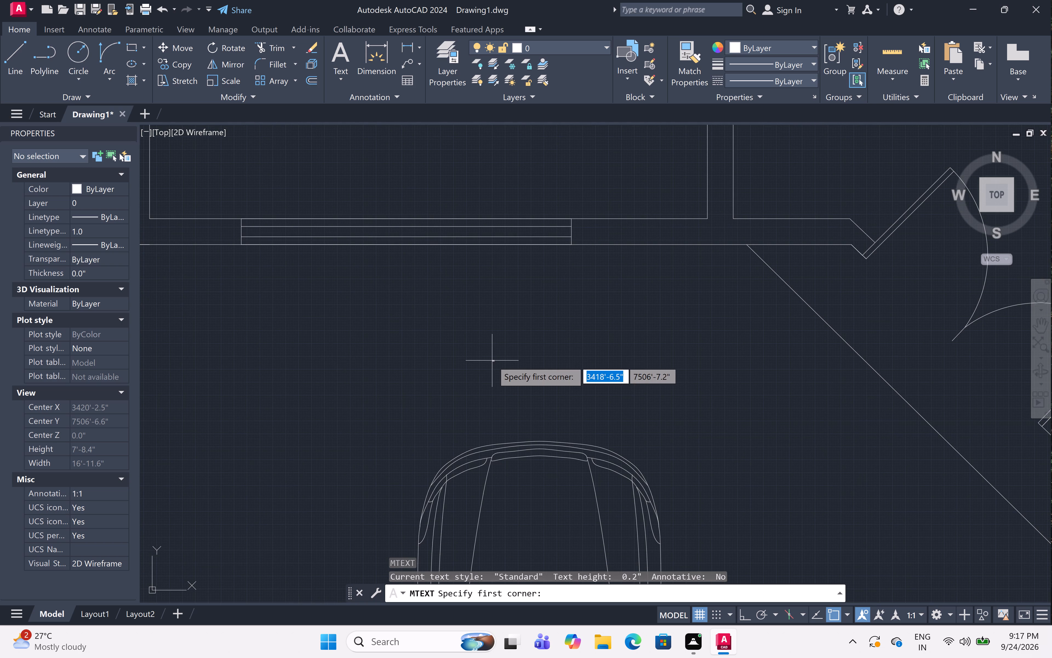
pyautogui.click(305, 294)
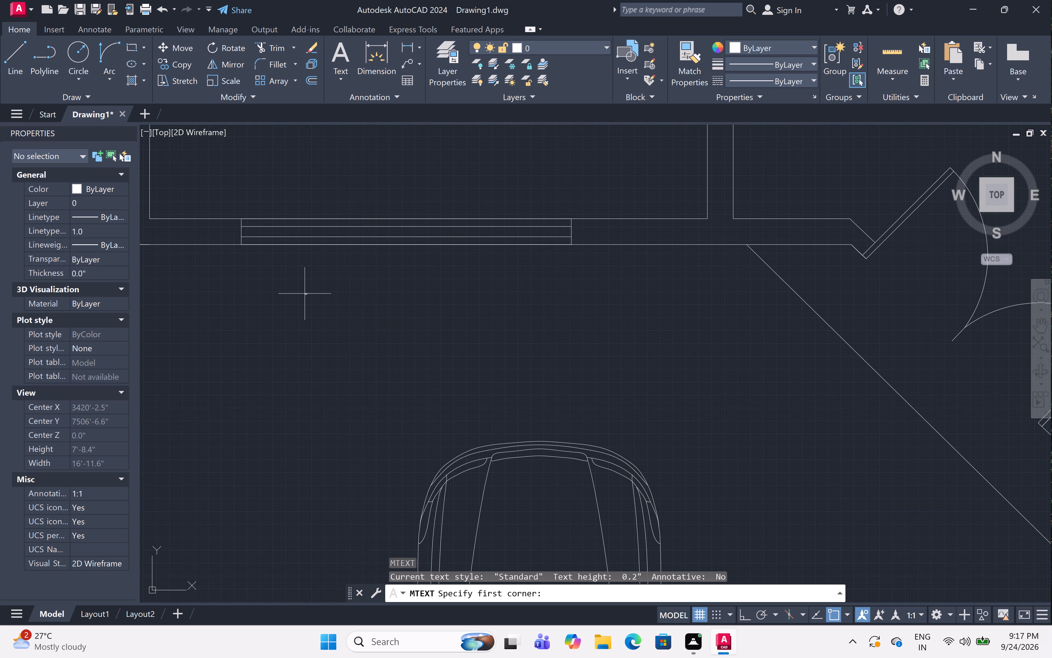
pyautogui.click(682, 399)
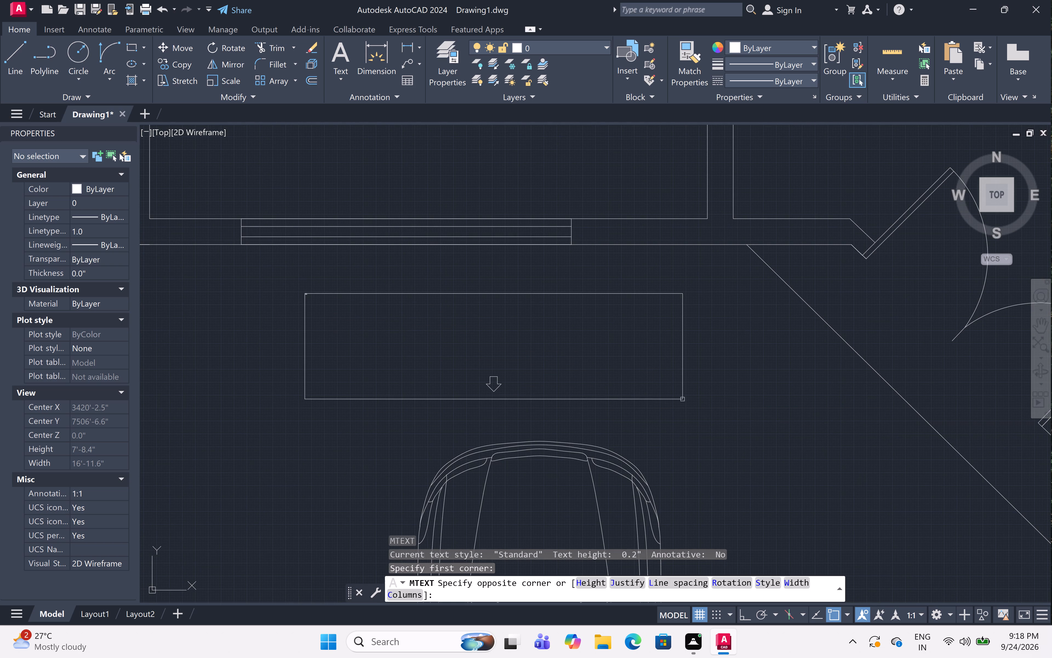
pyautogui.write('CAE')
pyautogui.press('BackSpace')
pyautogui.write('R')
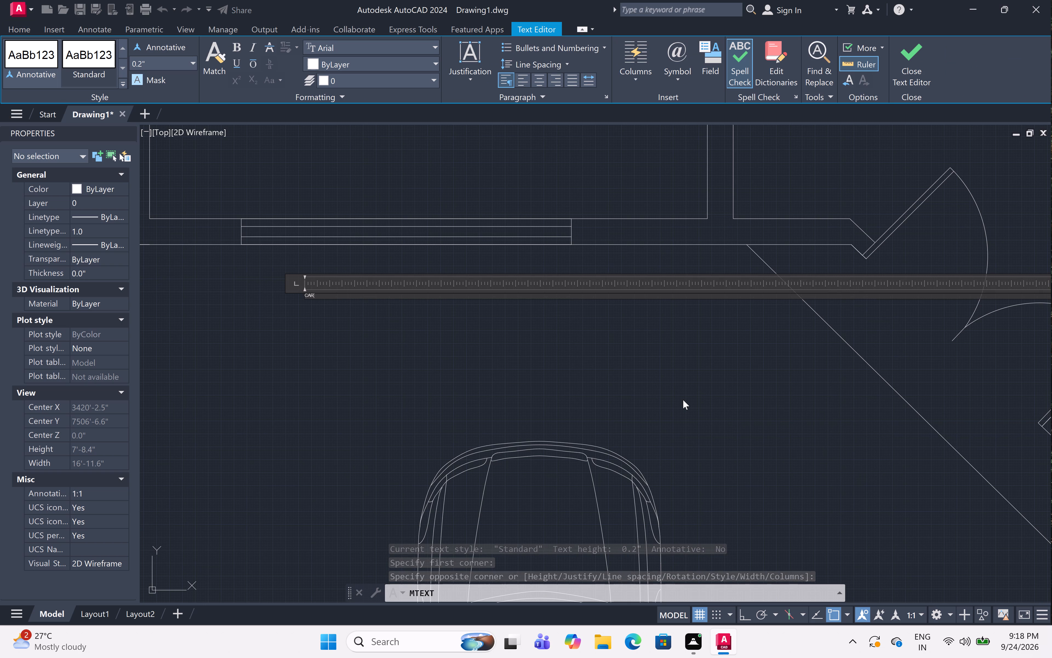
pyautogui.press('space')
pyautogui.write('POR')
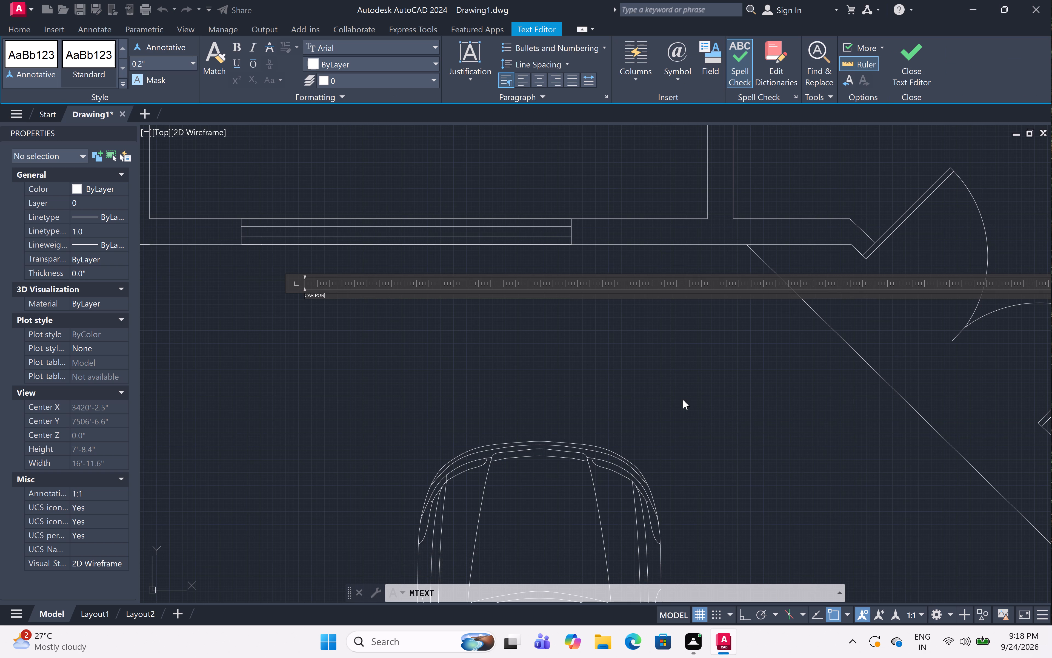
pyautogui.press('c')
pyautogui.press('h')
pyautogui.press('Return')
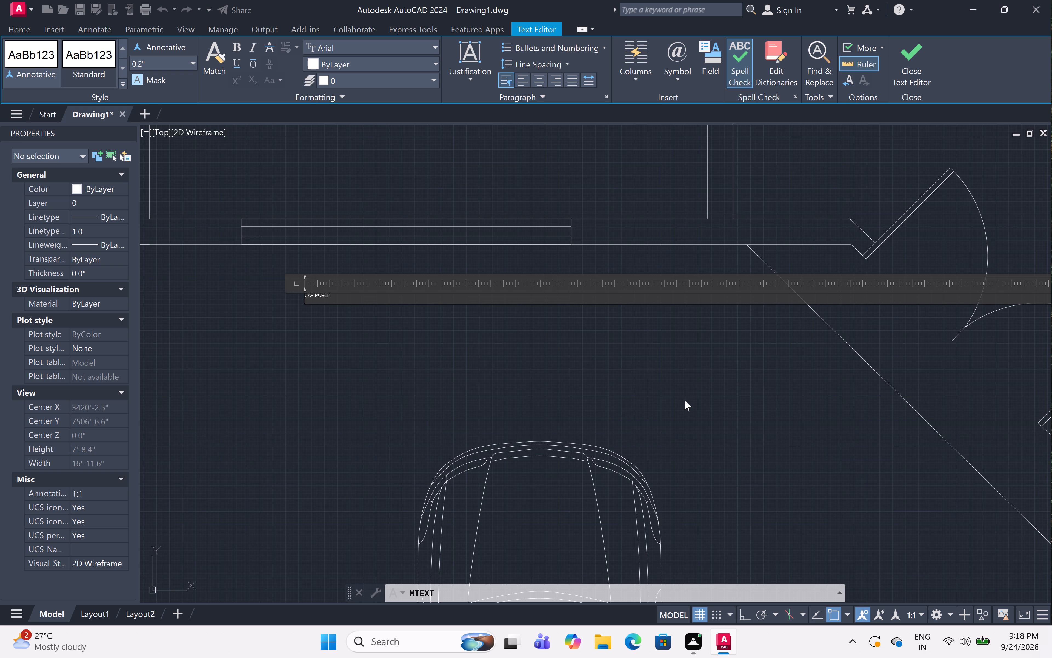
pyautogui.press('1')
pyautogui.press('5')
pyautogui.press("'")
pyautogui.press('3')
pyautogui.hotkey('shift', '"')
pyautogui.press('x')
pyautogui.write('14')
pyautogui.press("'")
pyautogui.press('0')
pyautogui.hotkey('shift', '"')
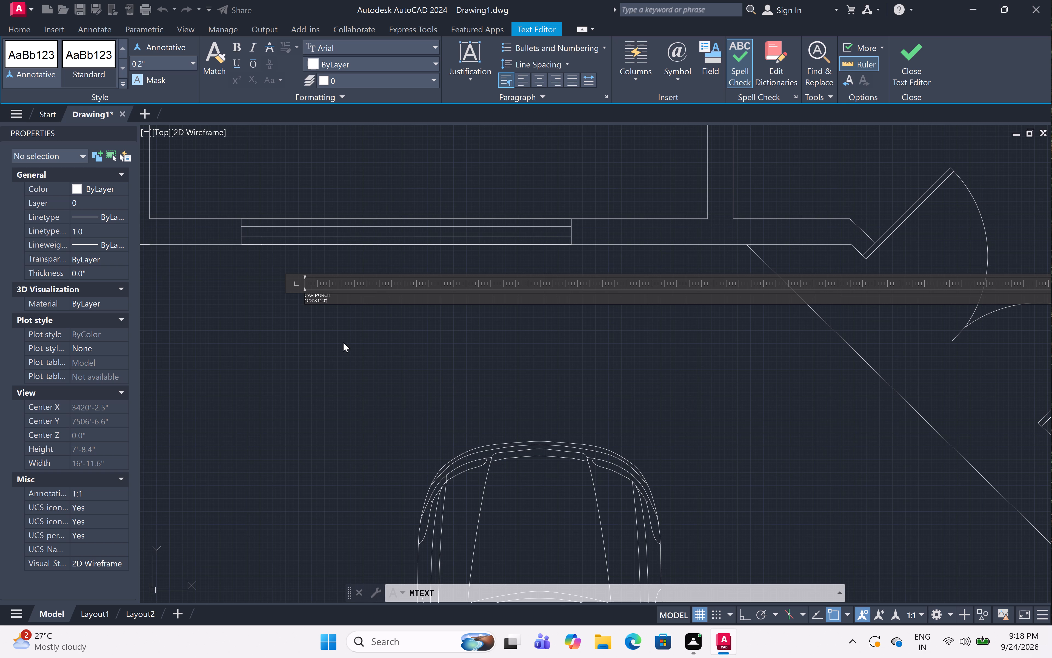
pyautogui.doubleClick(343, 342)
# Set the CAR PORCH label's text height to 6".
pyautogui.click(283, 280)
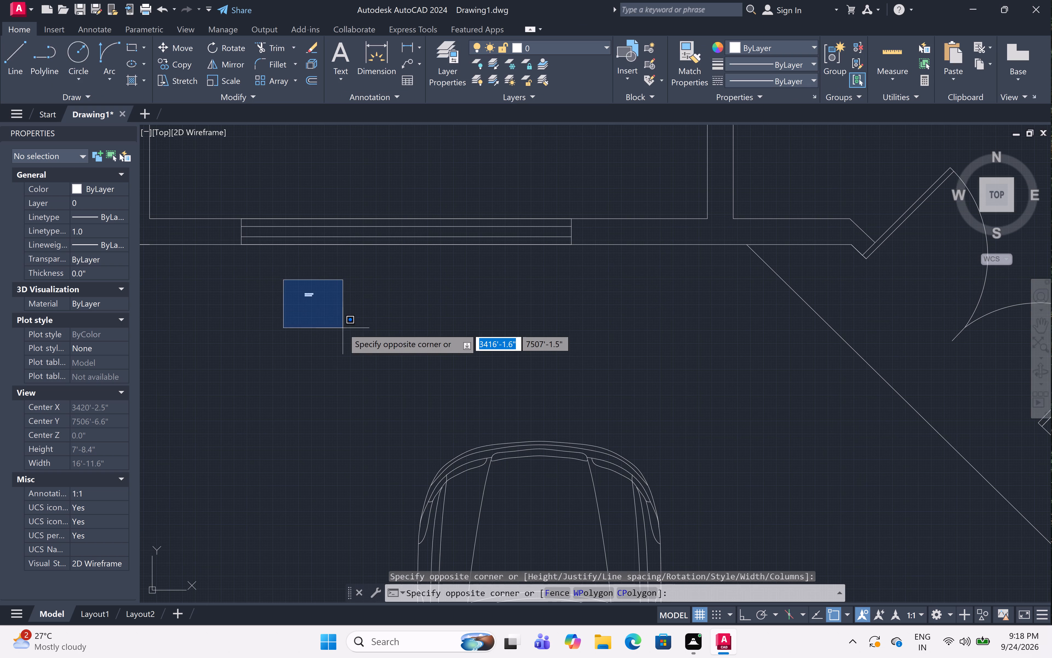
pyautogui.click(343, 328)
pyautogui.click(101, 415)
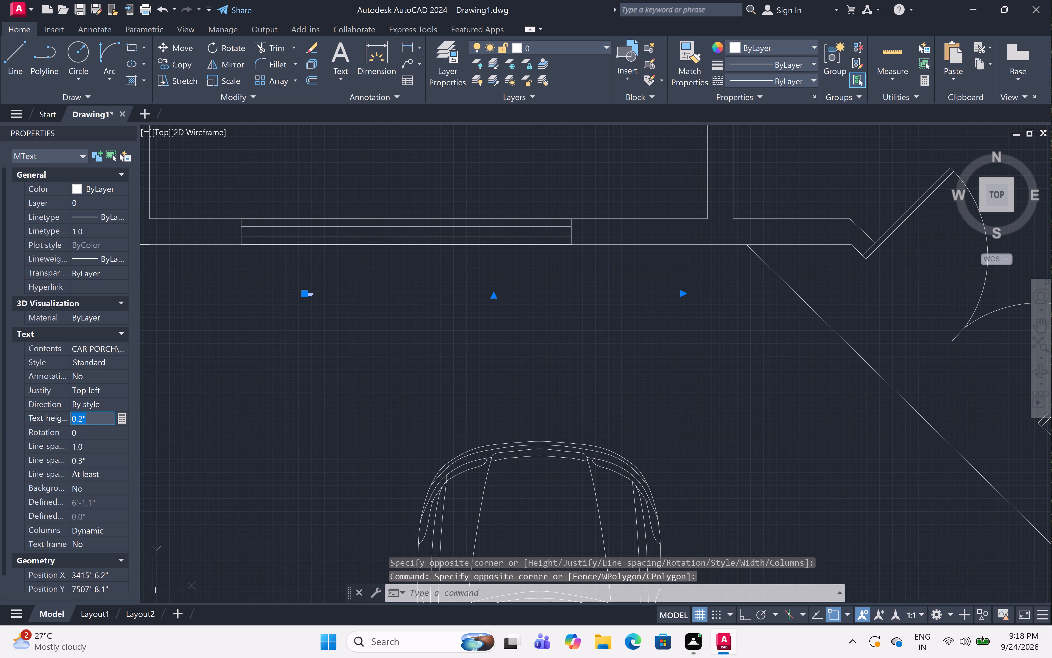
pyautogui.press('BackSpace')
pyautogui.press('6')
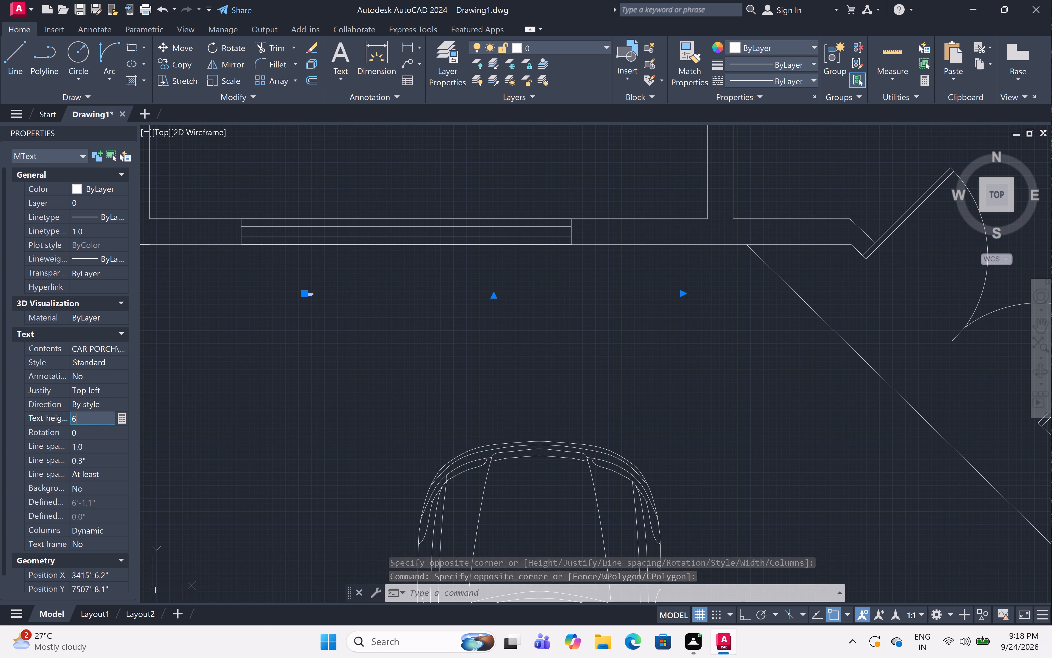
pyautogui.hotkey('shift', '"')
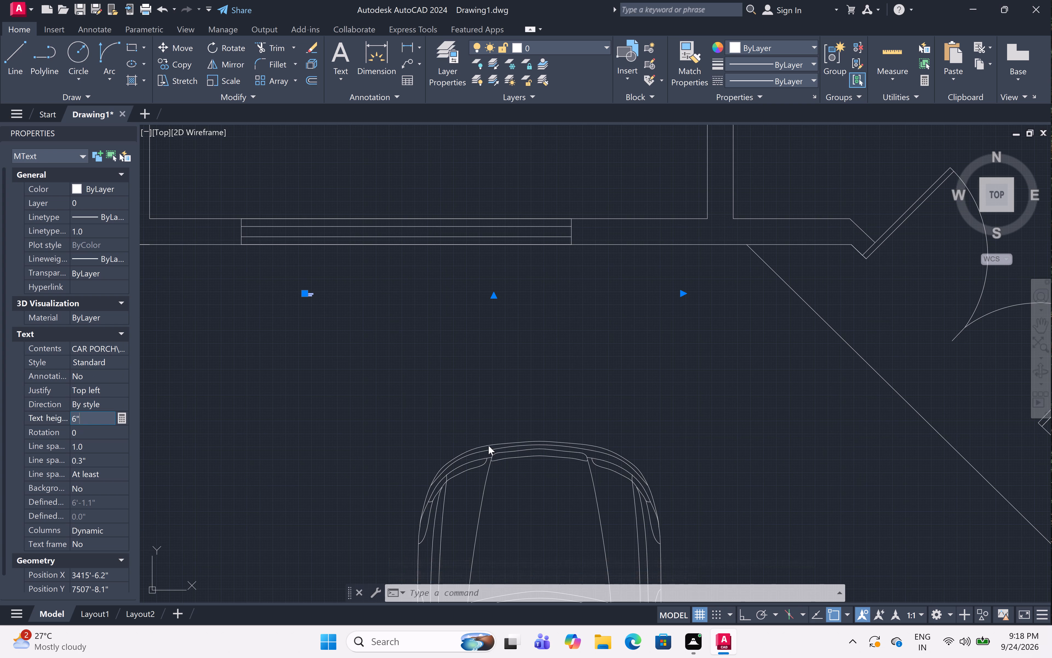
pyautogui.click(424, 366)
pyautogui.click(351, 371)
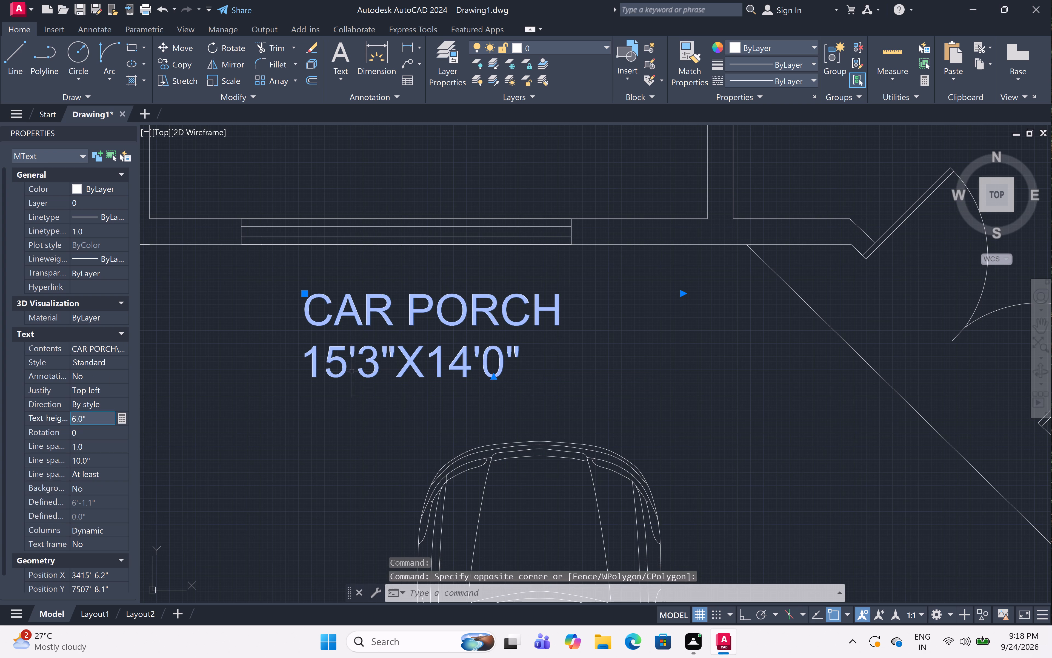
pyautogui.press('Escape')
# Add multiline text BATH with 4'9"X7'0" on a second line, in the small room just east of the car porch.
pyautogui.scroll(-4, 350, 371)
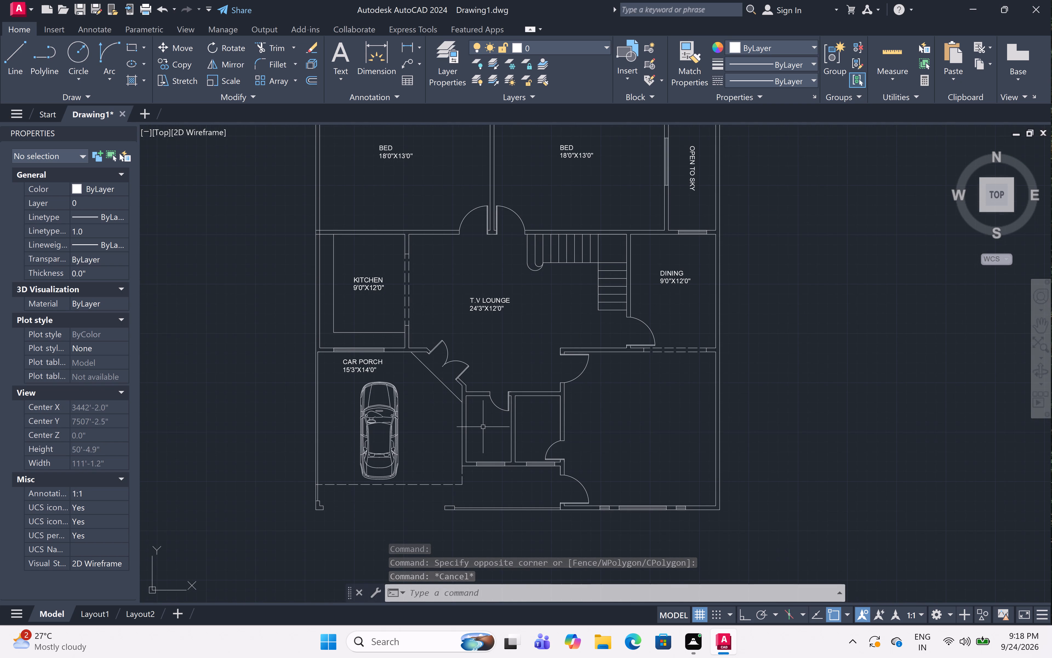
pyautogui.scroll(3, 490, 424)
pyautogui.scroll(-1, 490, 424)
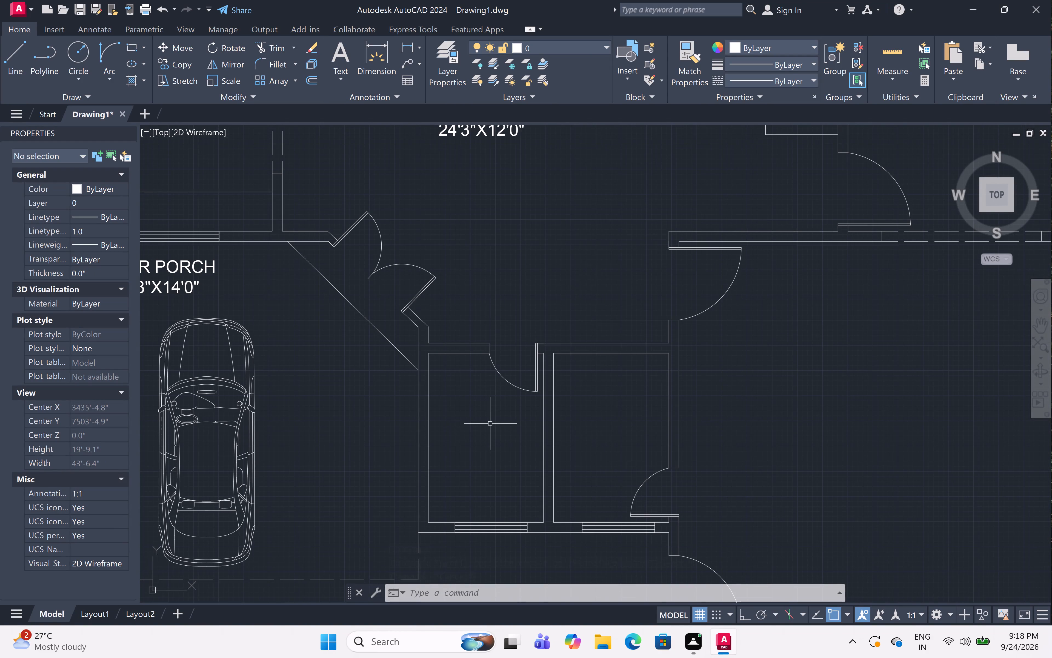
pyautogui.write('MT')
pyautogui.press('space')
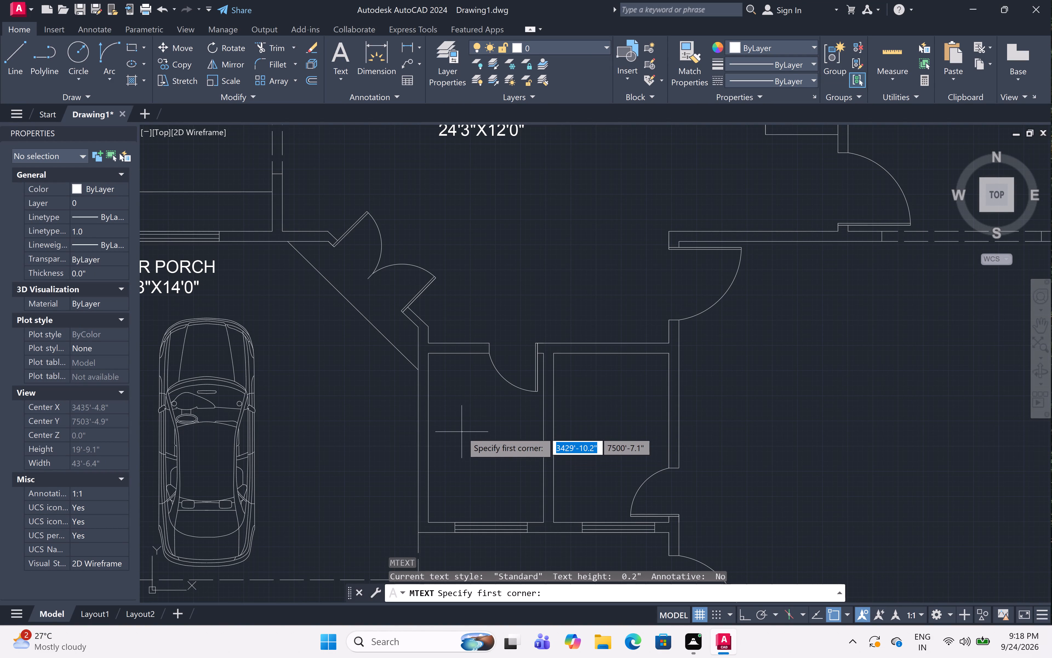
pyautogui.doubleClick(447, 418)
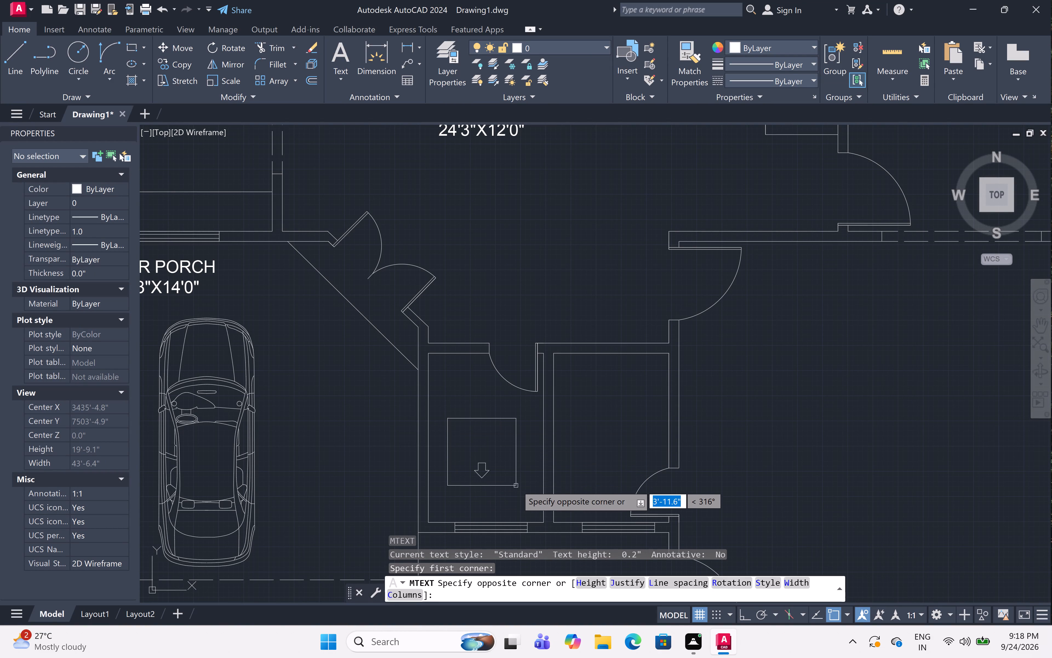
pyautogui.doubleClick(526, 483)
pyautogui.press('b')
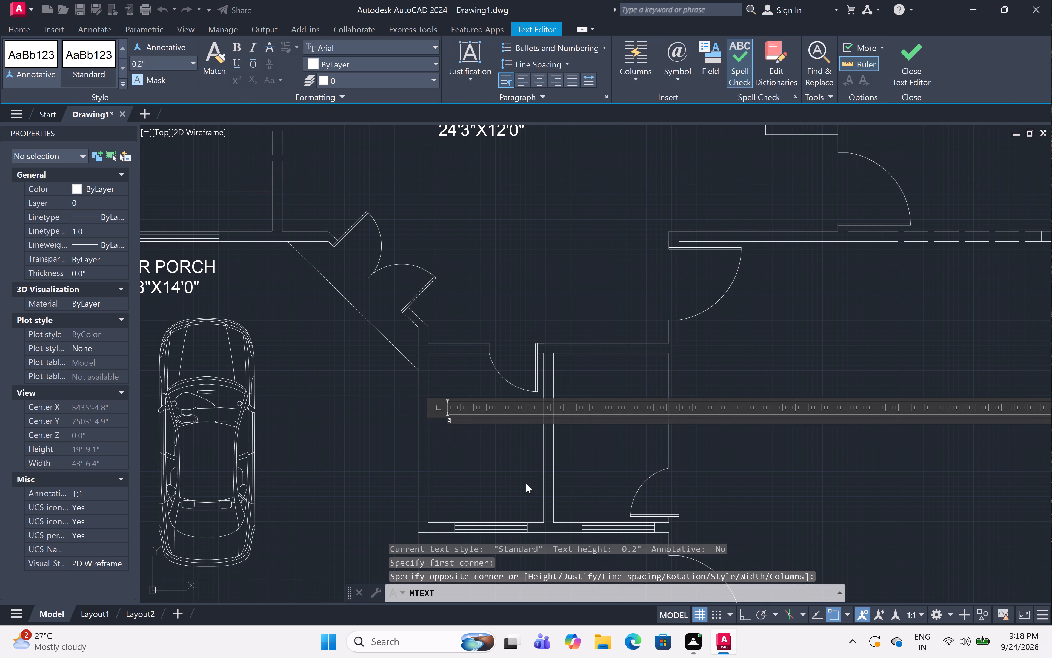
pyautogui.write('ATH')
pyautogui.press('Return')
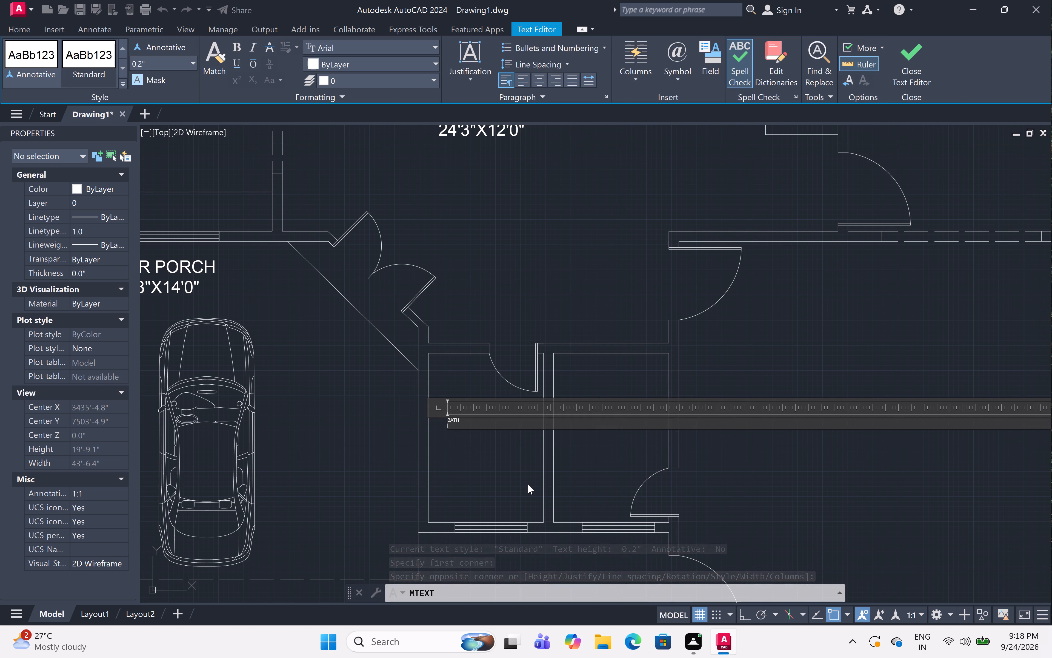
pyautogui.press('4')
pyautogui.write("'9")
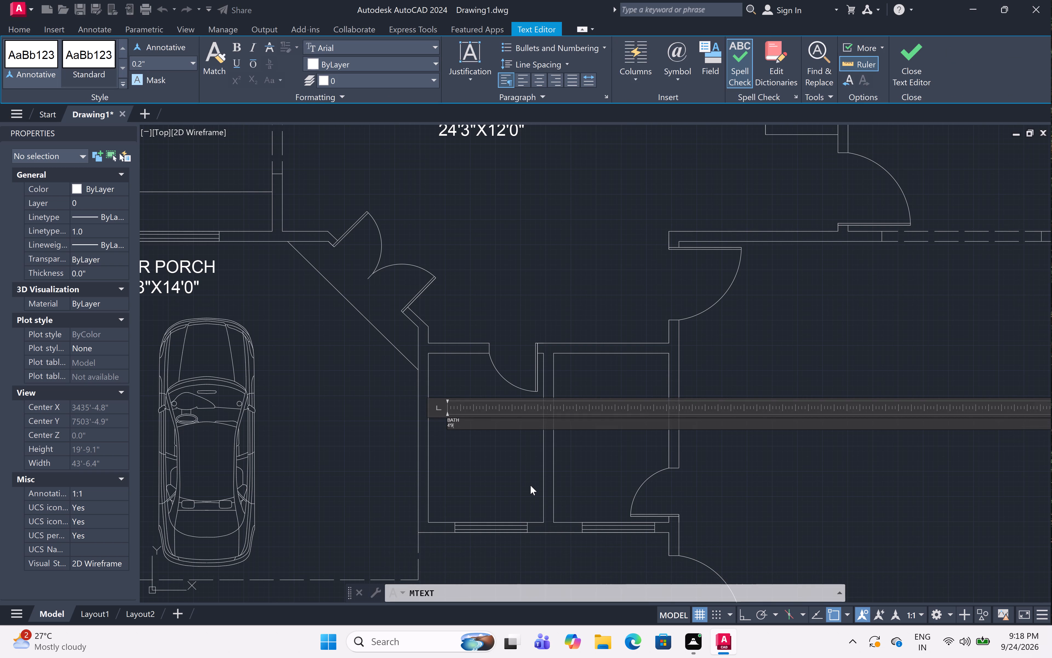
pyautogui.hotkey('shift', '"')
pyautogui.press('x')
pyautogui.press('7')
pyautogui.write("'0")
pyautogui.hotkey('shift', '"')
pyautogui.moveTo(451, 461); pyautogui.dragTo(451, 455)
# Set the new BATH 4'9"X7'0" label's text height to 6".
pyautogui.doubleClick(437, 410)
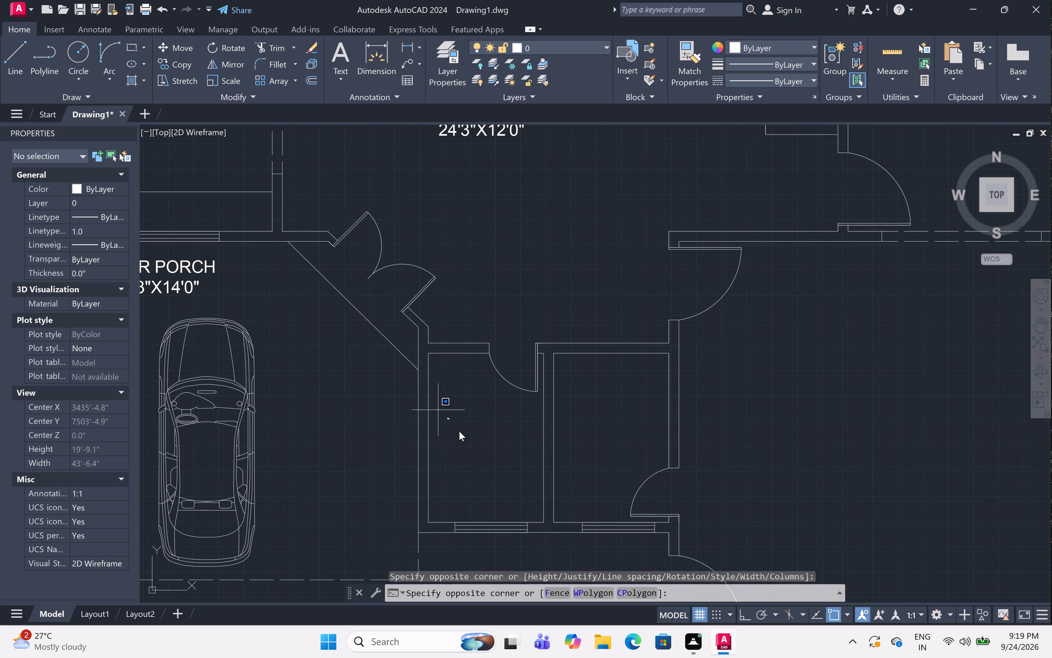
pyautogui.doubleClick(465, 437)
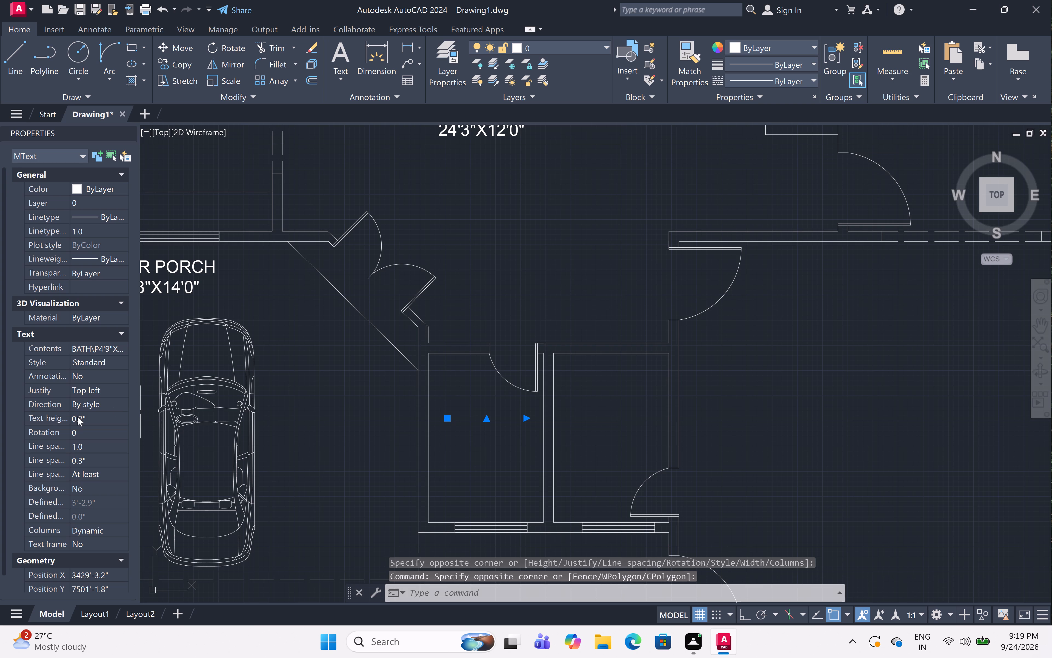
pyautogui.doubleClick(101, 418)
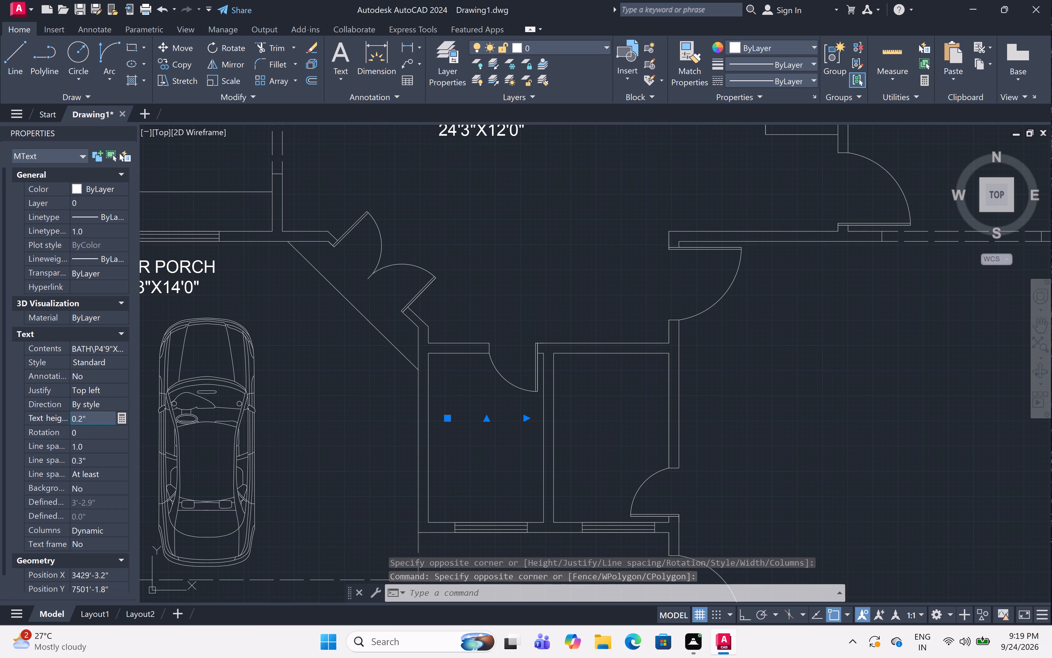
pyautogui.press('BackSpace')
pyautogui.press('BackSpace')
pyautogui.press('BackSpace')
pyautogui.press('BackSpace')
pyautogui.press('BackSpace')
pyautogui.press('BackSpace')
pyautogui.press('BackSpace')
pyautogui.press('BackSpace')
pyautogui.press('BackSpace')
pyautogui.press('BackSpace')
pyautogui.press('BackSpace')
pyautogui.press('BackSpace')
pyautogui.press('BackSpace')
pyautogui.press('6')
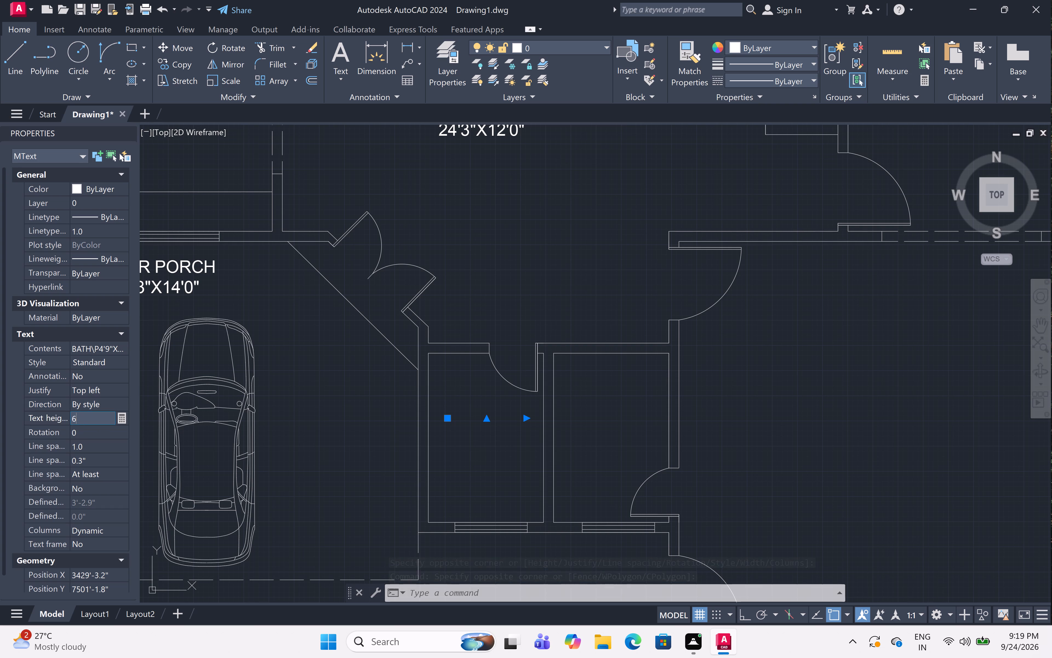
pyautogui.hotkey('shift', '"')
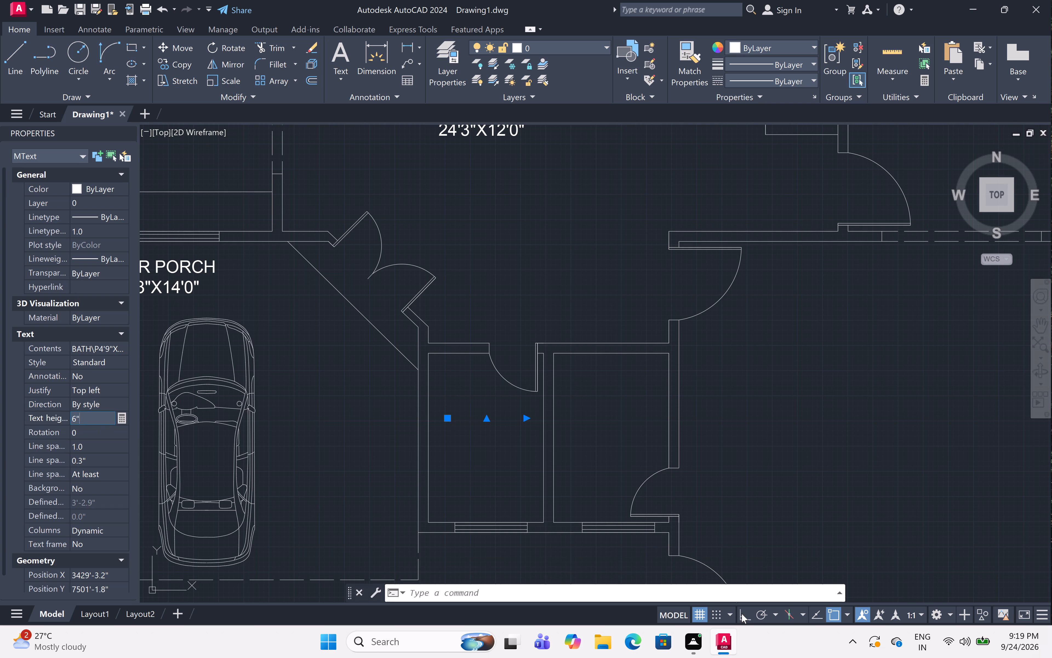
pyautogui.doubleClick(506, 458)
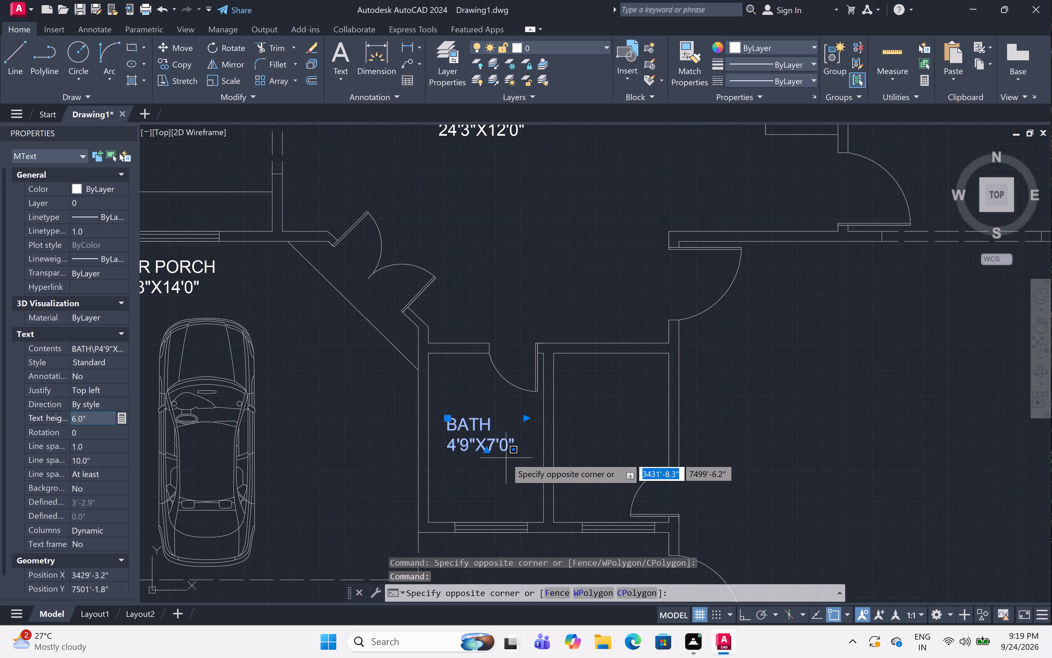
pyautogui.press('Escape')
pyautogui.press('Escape')
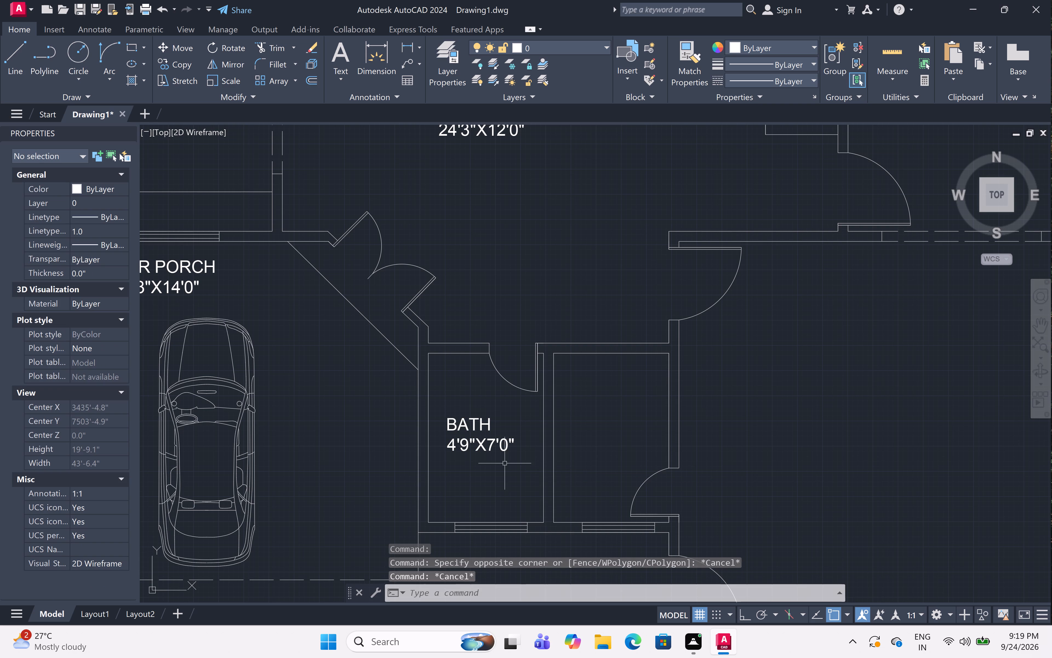
# Copy the BATH 4'9"X7'0" label into the adjoining small room to the east, at about the same level.
pyautogui.doubleClick(477, 435)
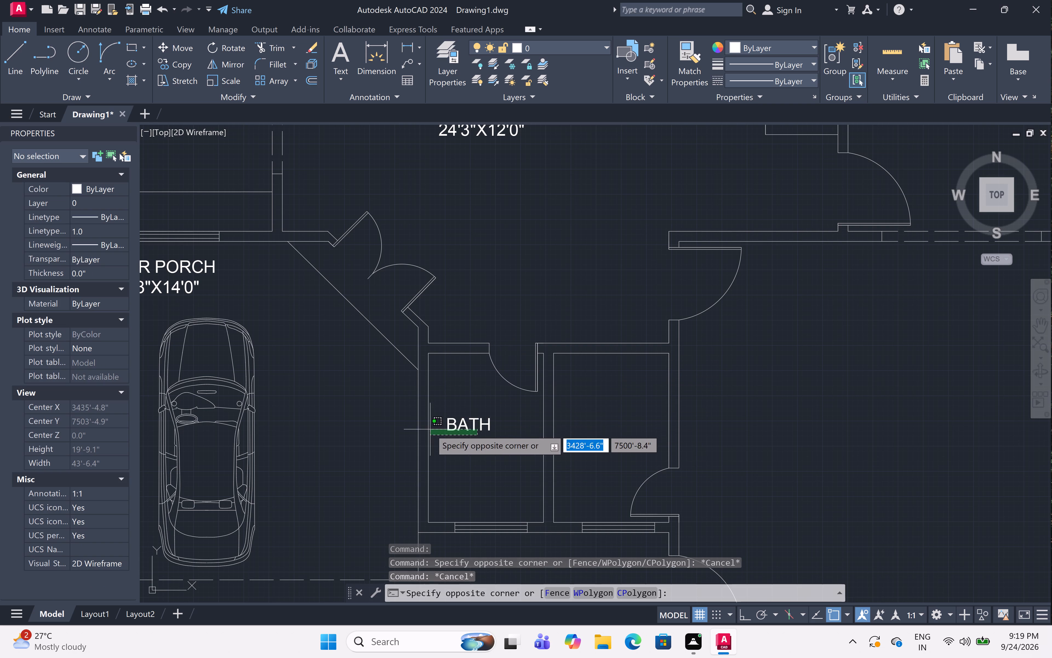
pyautogui.doubleClick(461, 414)
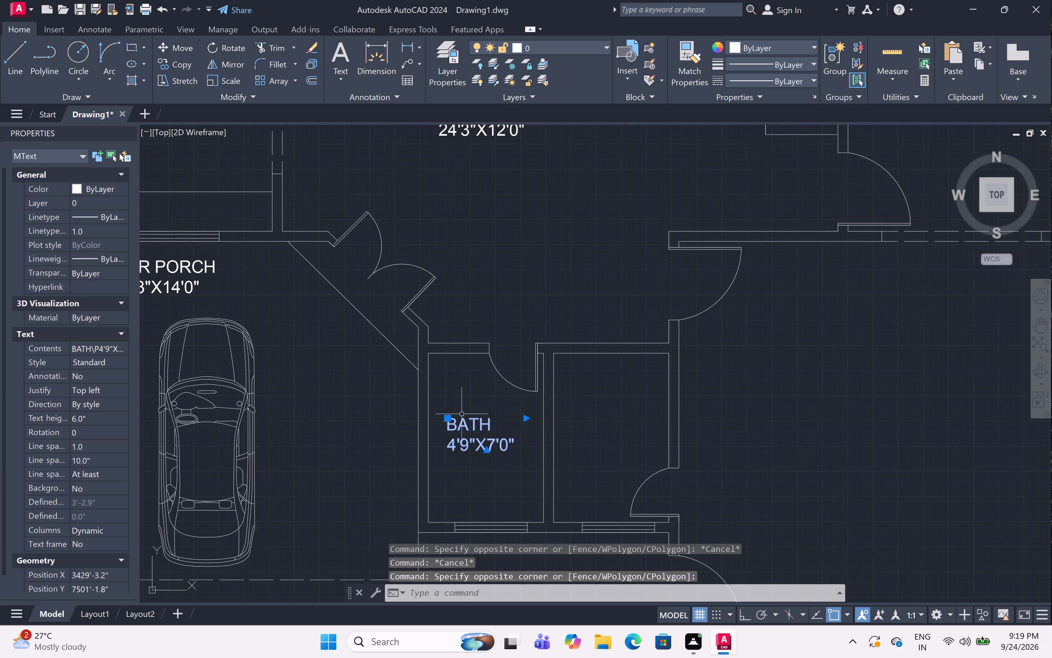
pyautogui.press('c')
pyautogui.write('O')
pyautogui.press('space')
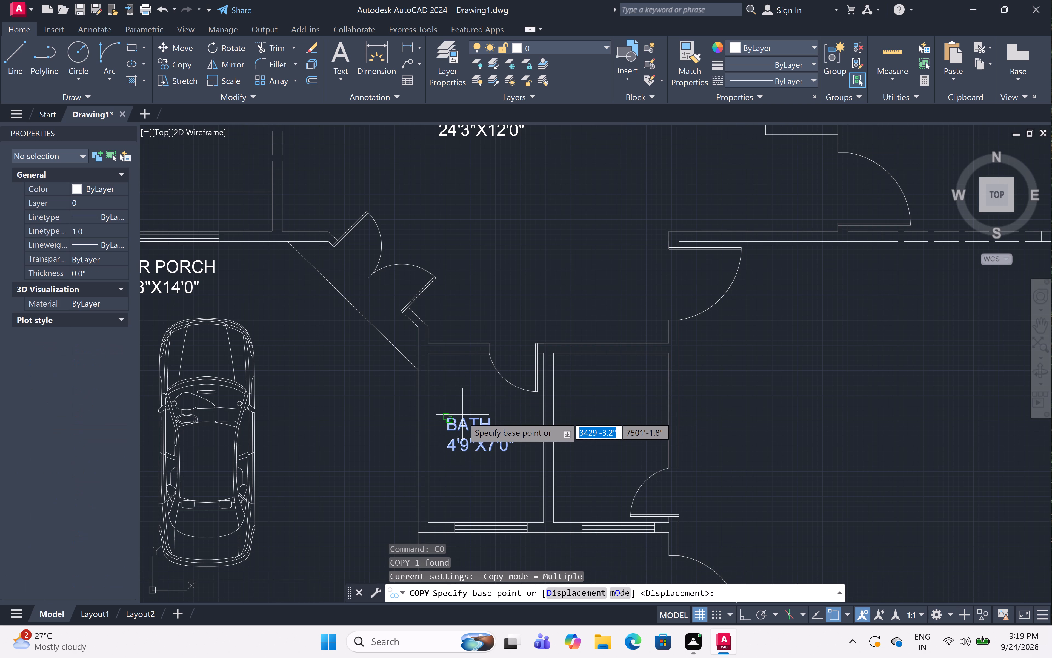
pyautogui.doubleClick(470, 426)
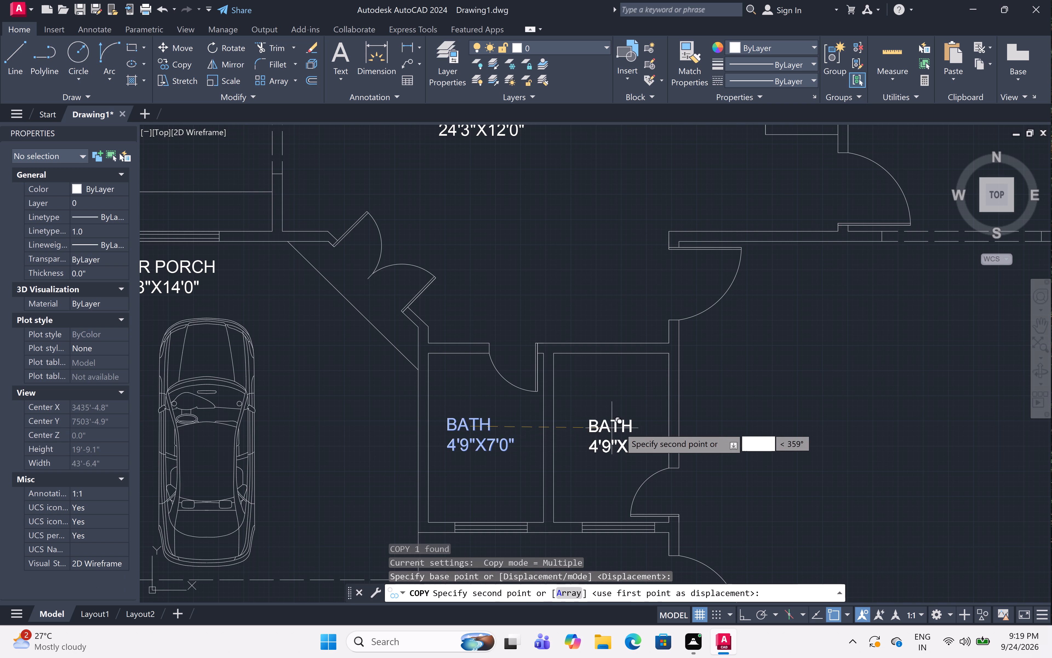
pyautogui.click(605, 429)
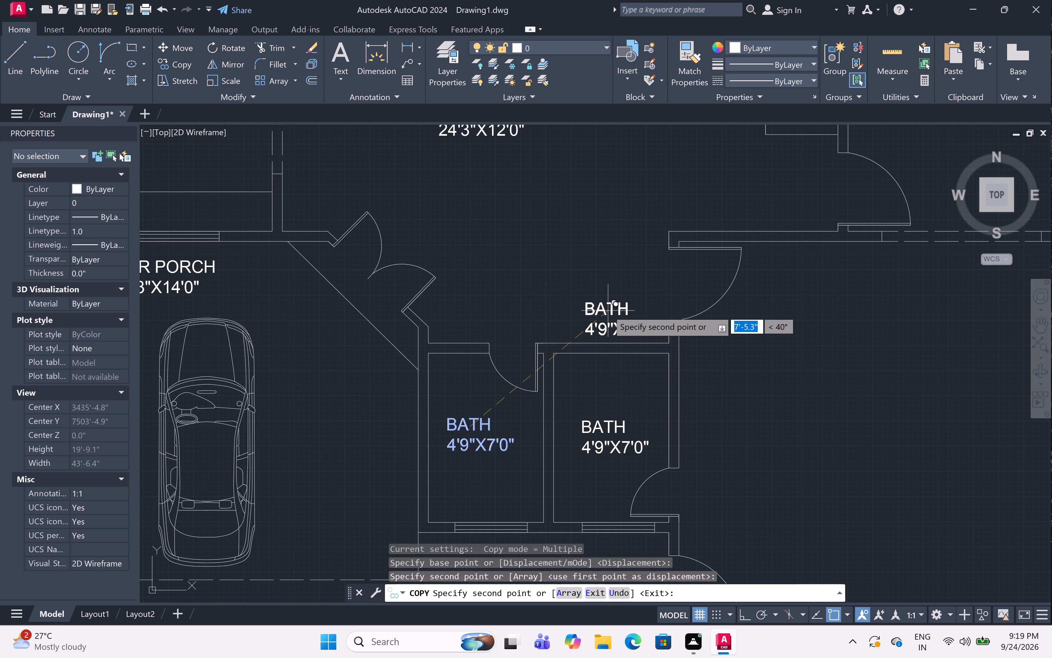
pyautogui.press('Escape')
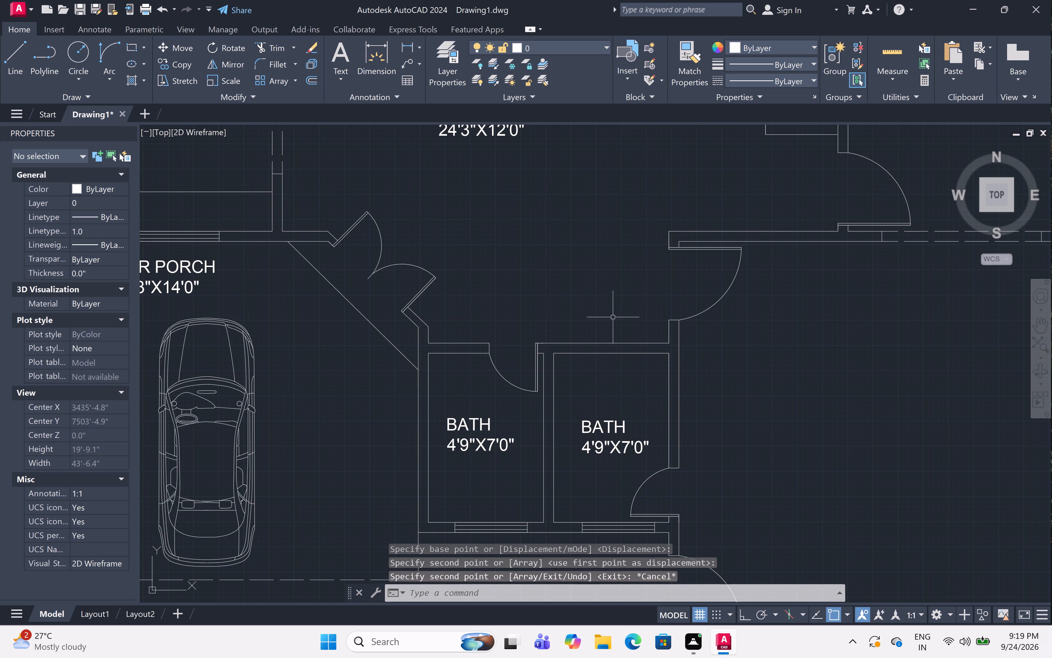
# Add multiline text DRAWING with 16'0"X16'3" on a second line, in the large southeast room east of the baths.
pyautogui.scroll(-3, 631, 345)
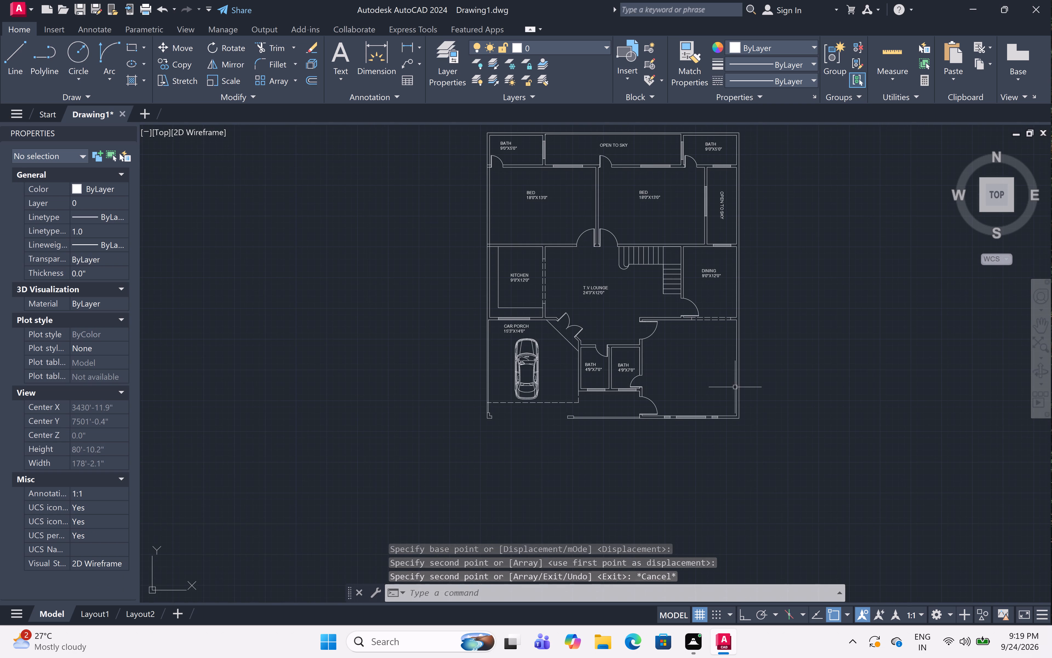
pyautogui.scroll(3, 735, 387)
pyautogui.write('MT')
pyautogui.press('space')
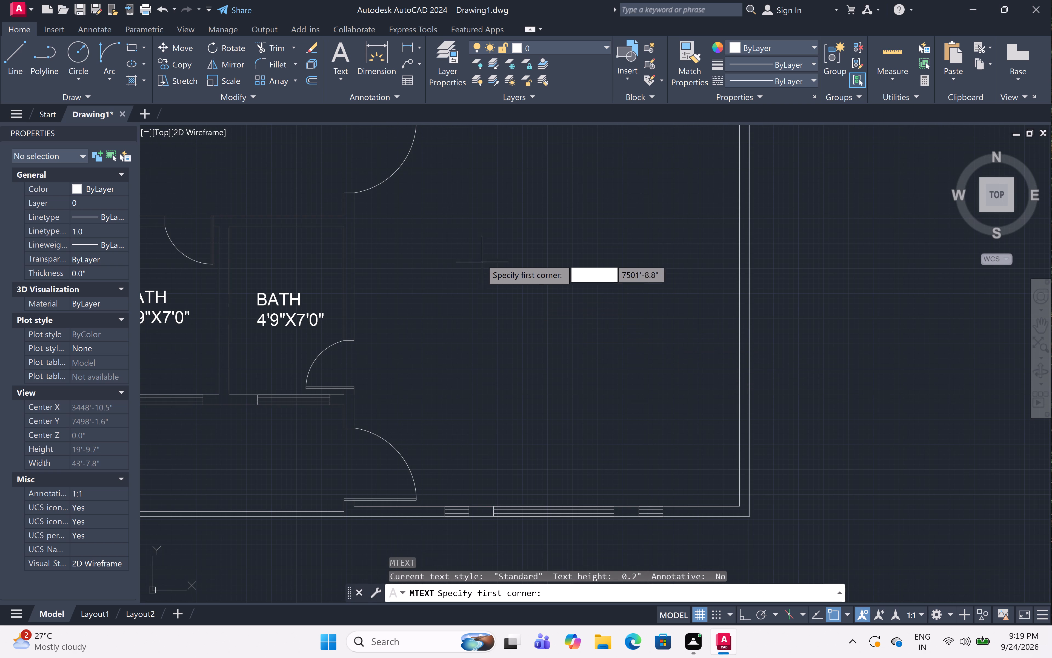
pyautogui.click(474, 254)
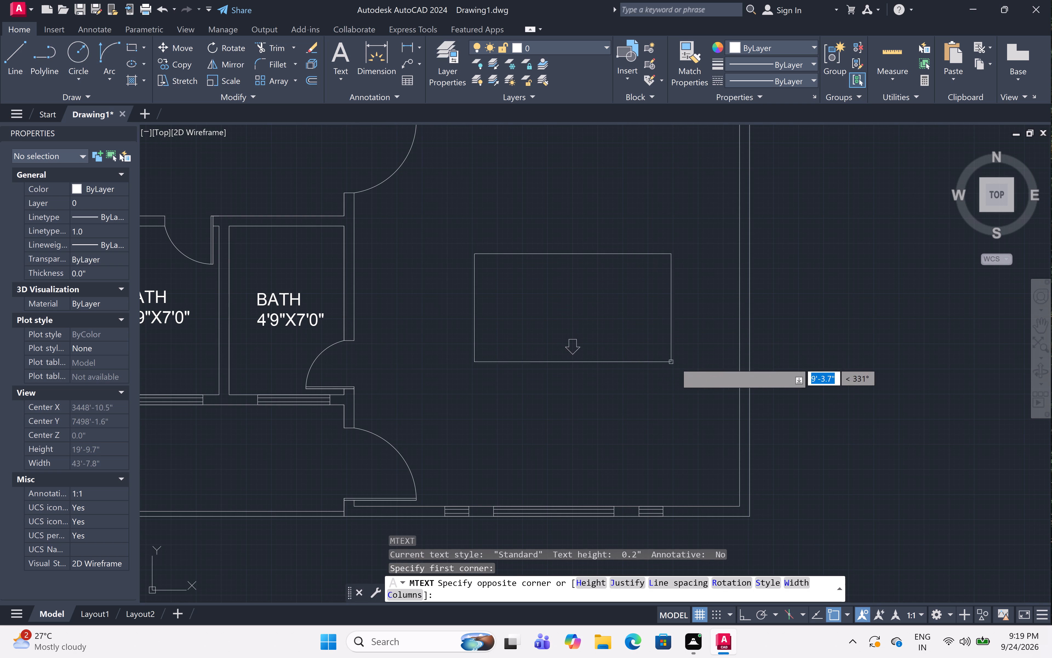
pyautogui.click(676, 363)
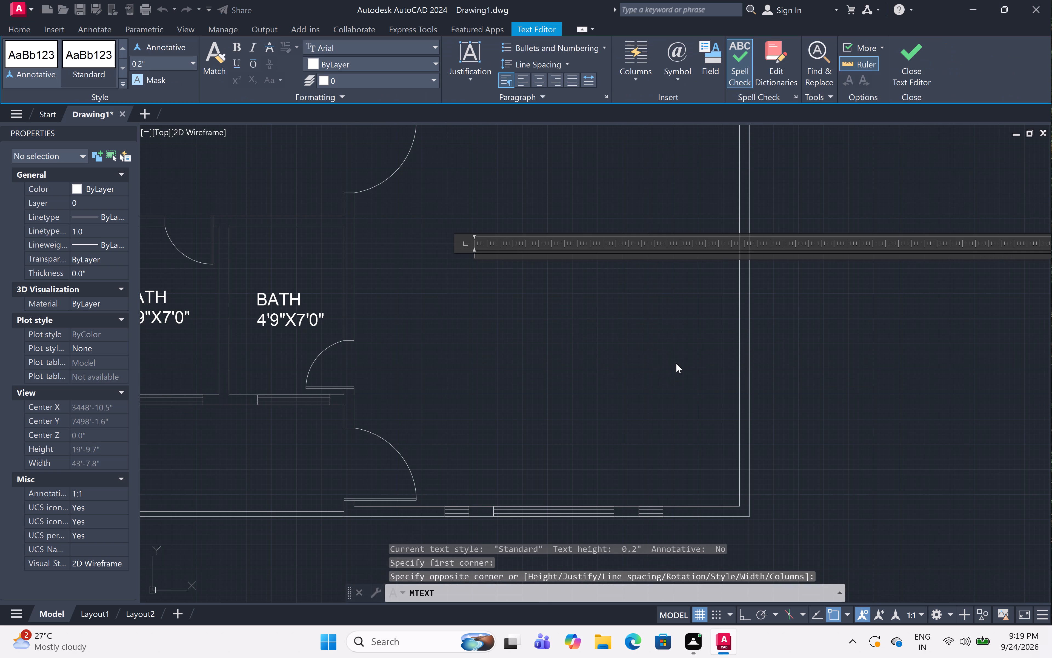
pyautogui.write('DRAW')
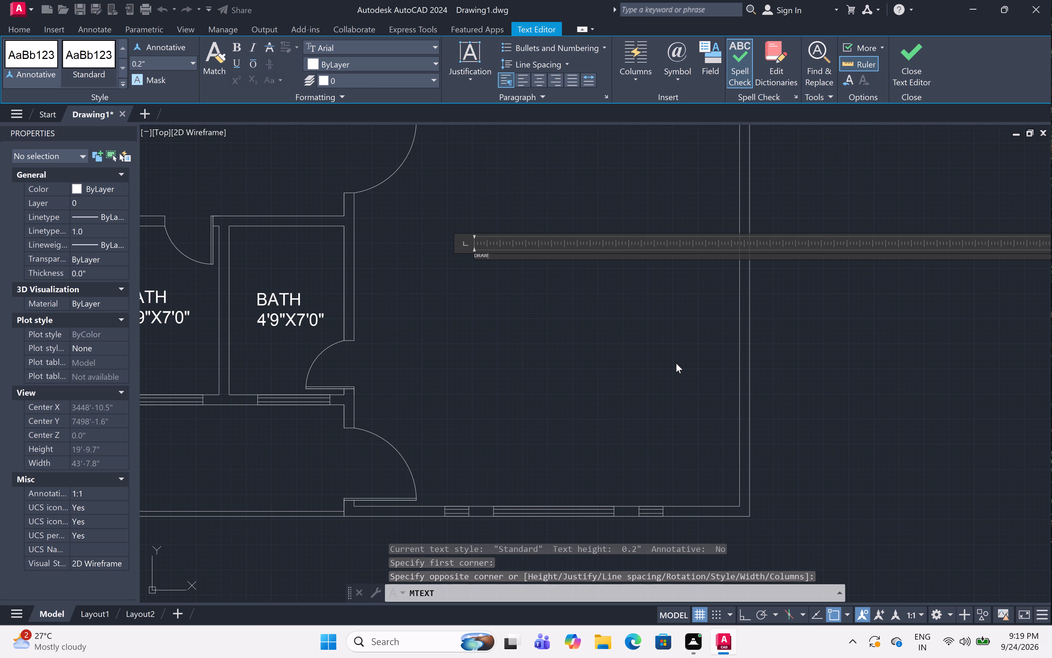
pyautogui.write('ING')
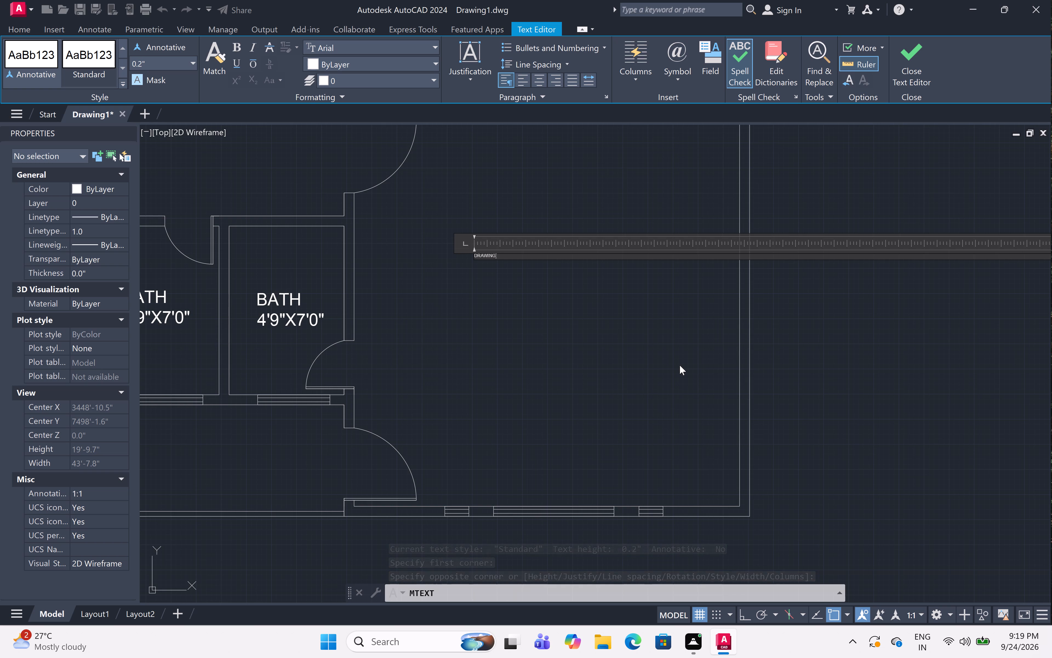
pyautogui.press('Return')
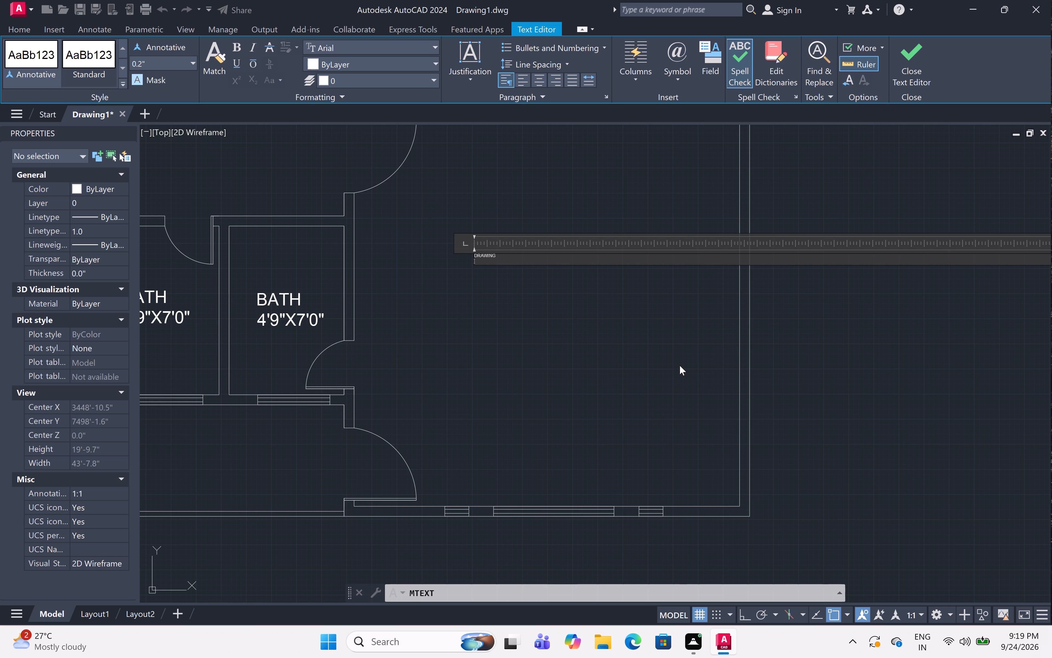
pyautogui.press('BackSpace')
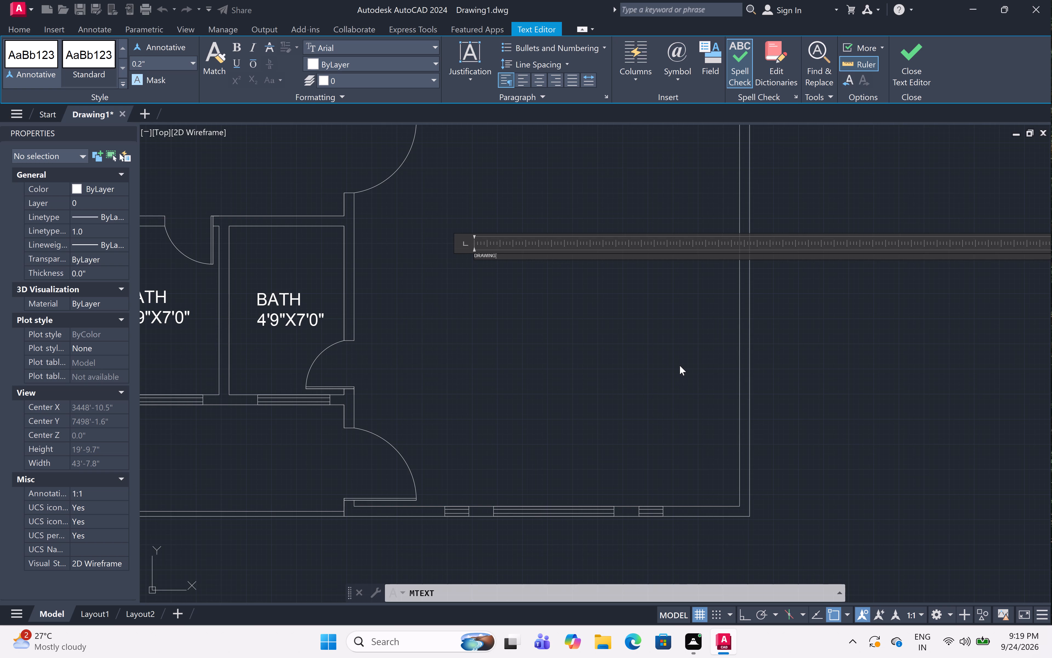
pyautogui.press('Return')
pyautogui.press('1')
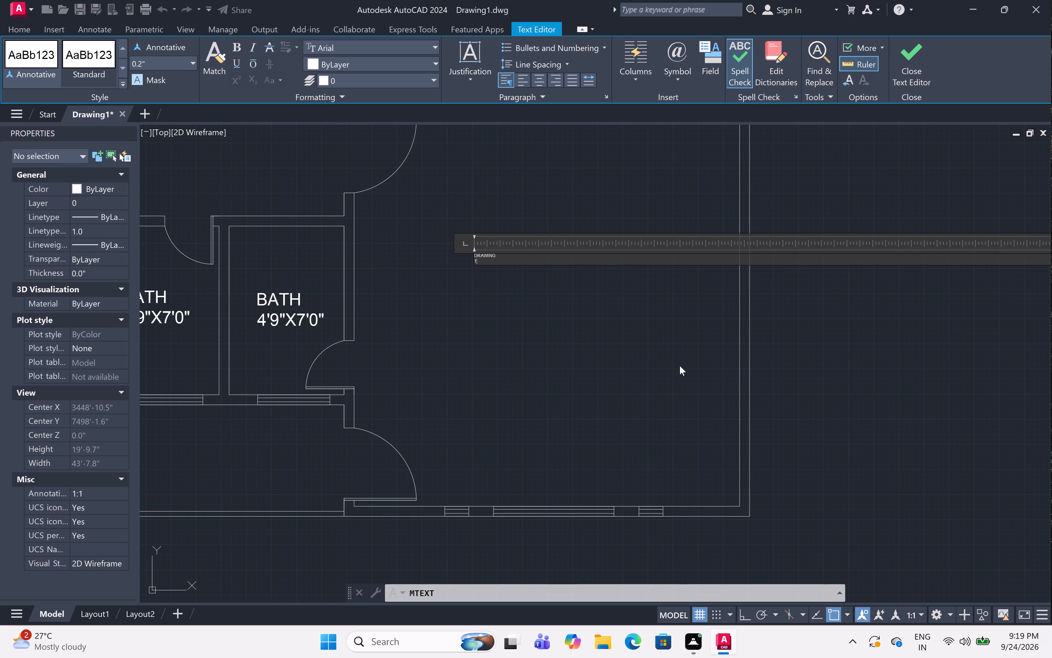
pyautogui.press('6')
pyautogui.press("'")
pyautogui.press('0')
pyautogui.hotkey('shift', '"')
pyautogui.scroll(2, 493, 259)
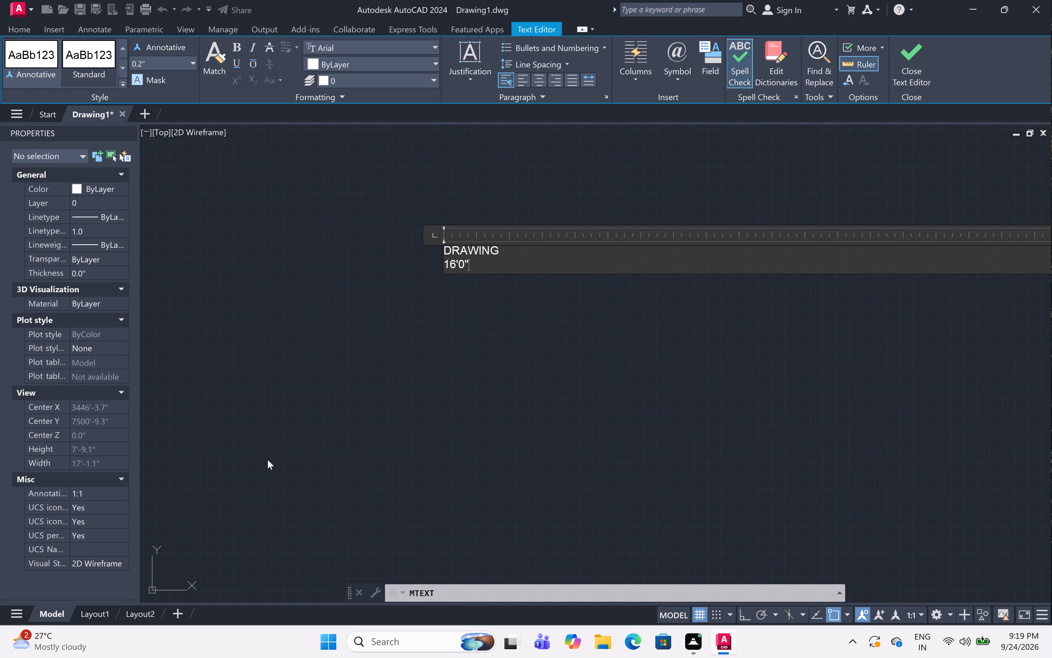
pyautogui.write('X1')
pyautogui.press('6')
pyautogui.press("'")
pyautogui.press('3')
pyautogui.hotkey('shift', '"')
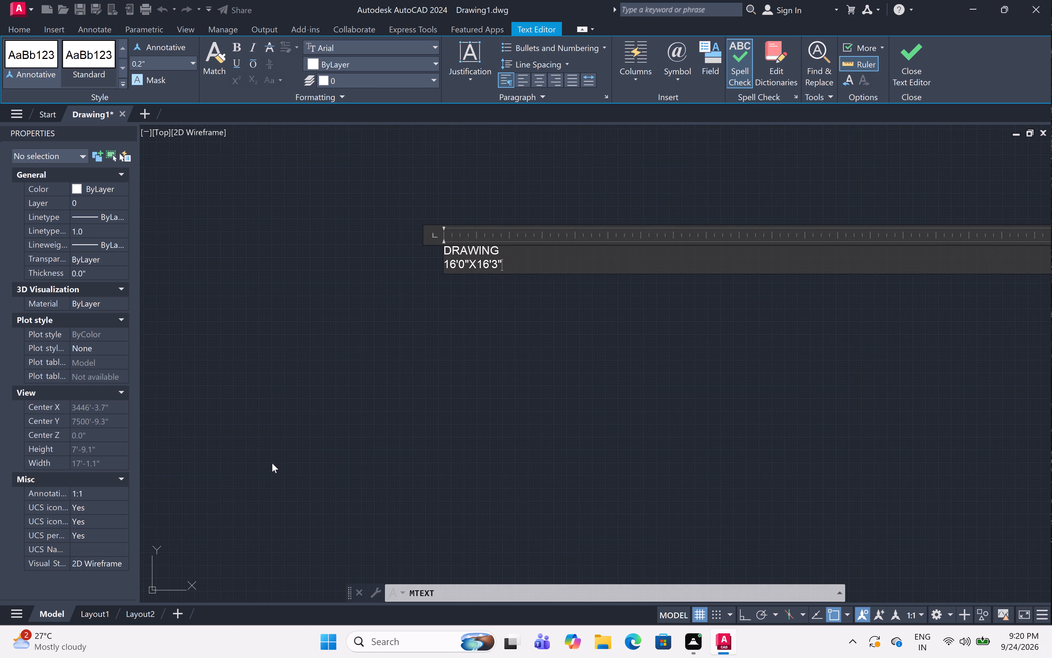
pyautogui.doubleClick(595, 347)
# Set the new DRAWING 16'0"X16'3" label's text height to 6".
pyautogui.click(418, 223)
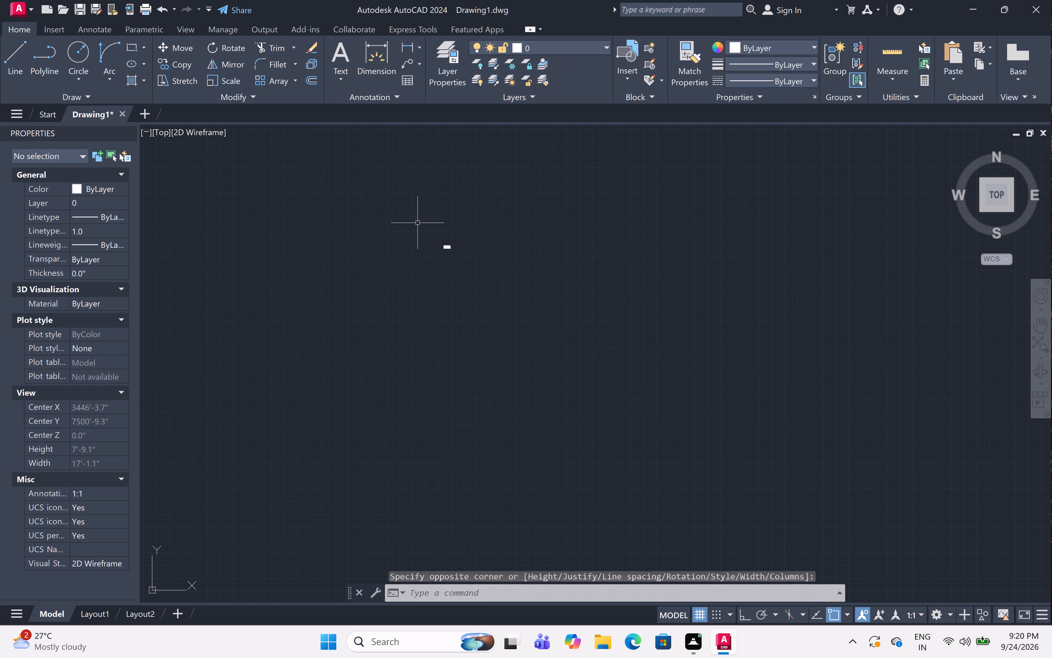
pyautogui.doubleClick(533, 326)
pyautogui.click(105, 419)
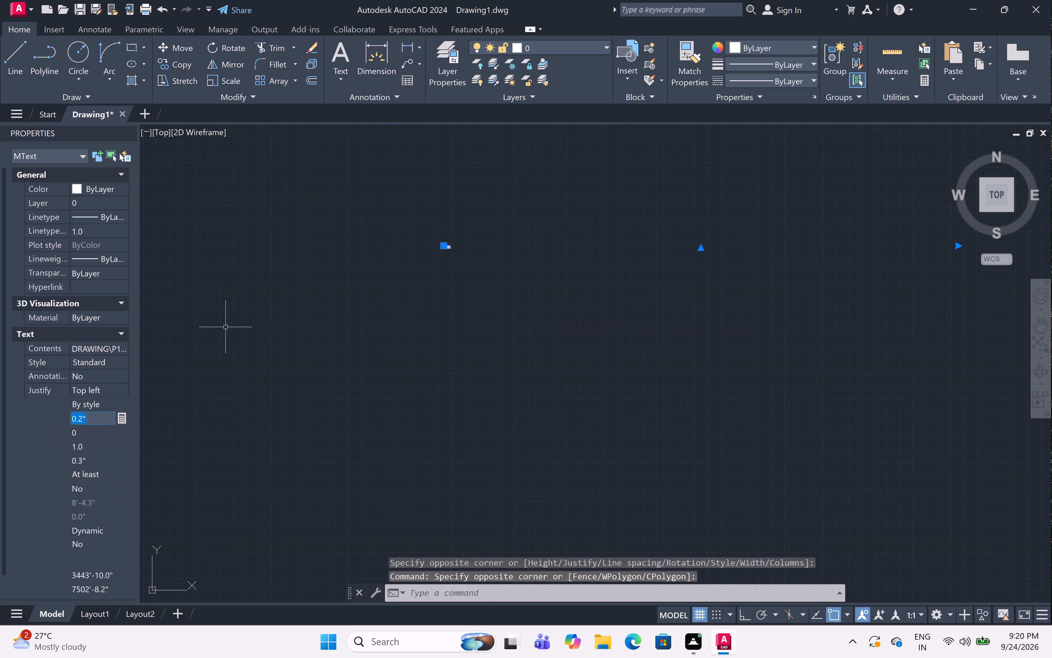
pyautogui.press('BackSpace')
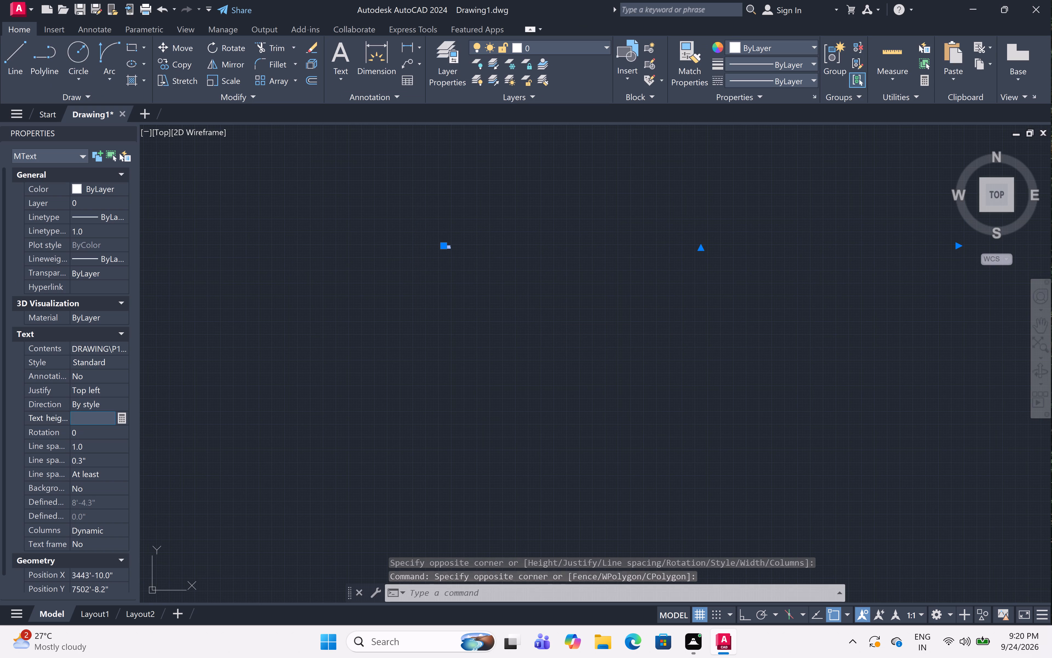
pyautogui.press('6')
pyautogui.hotkey('shift', '"')
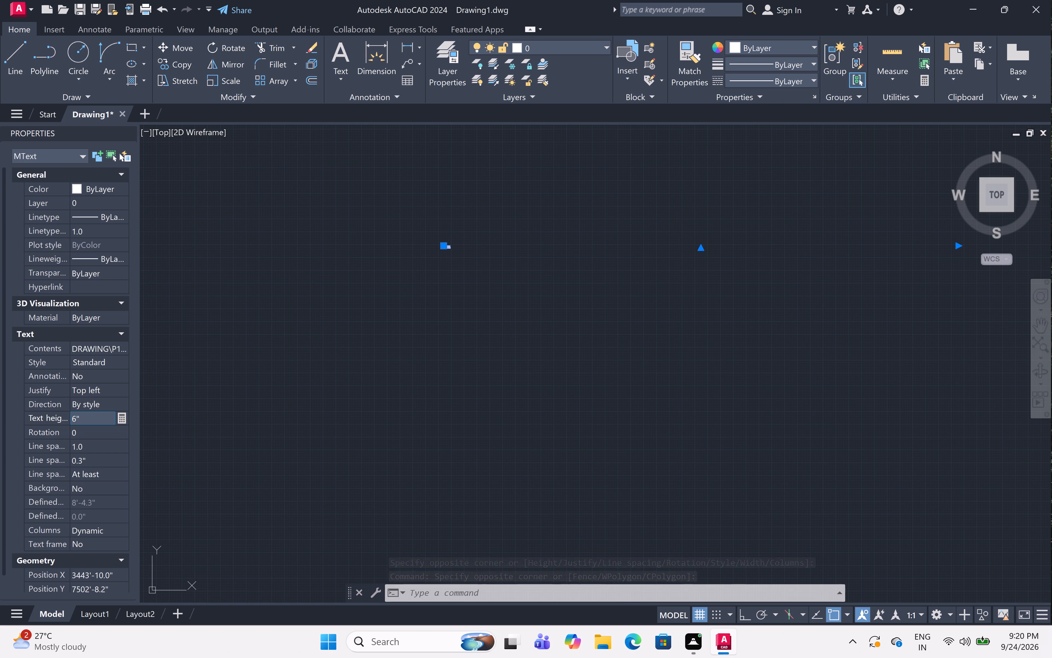
pyautogui.doubleClick(466, 413)
pyautogui.scroll(-3, 434, 372)
pyautogui.doubleClick(454, 346)
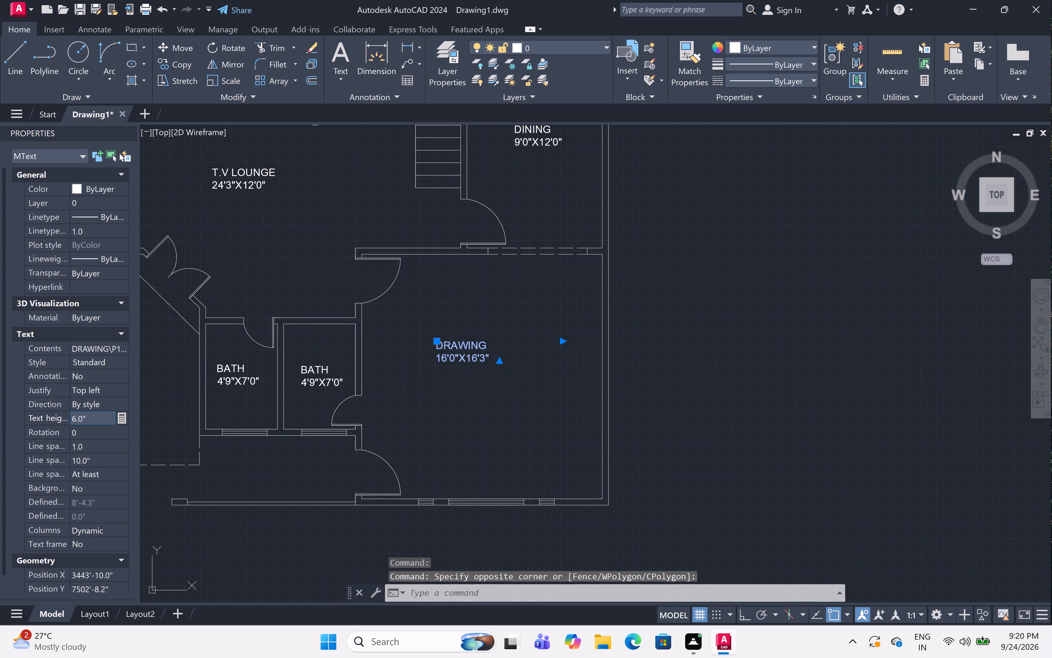
pyautogui.press('Escape')
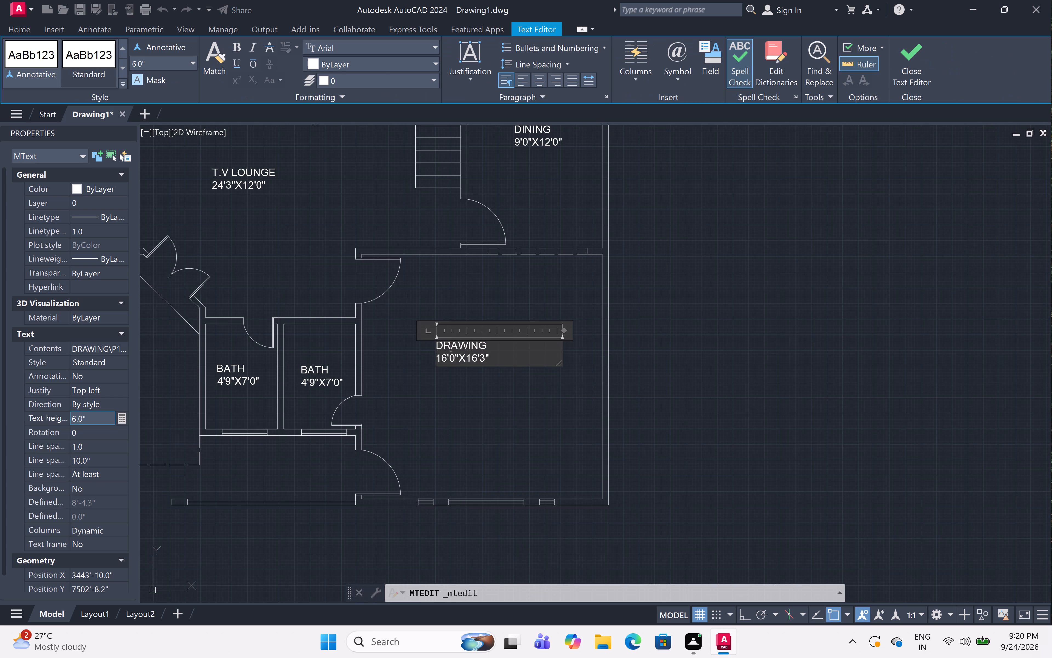
# Close the Properties palette.
pyautogui.scroll(-2, 301, 355)
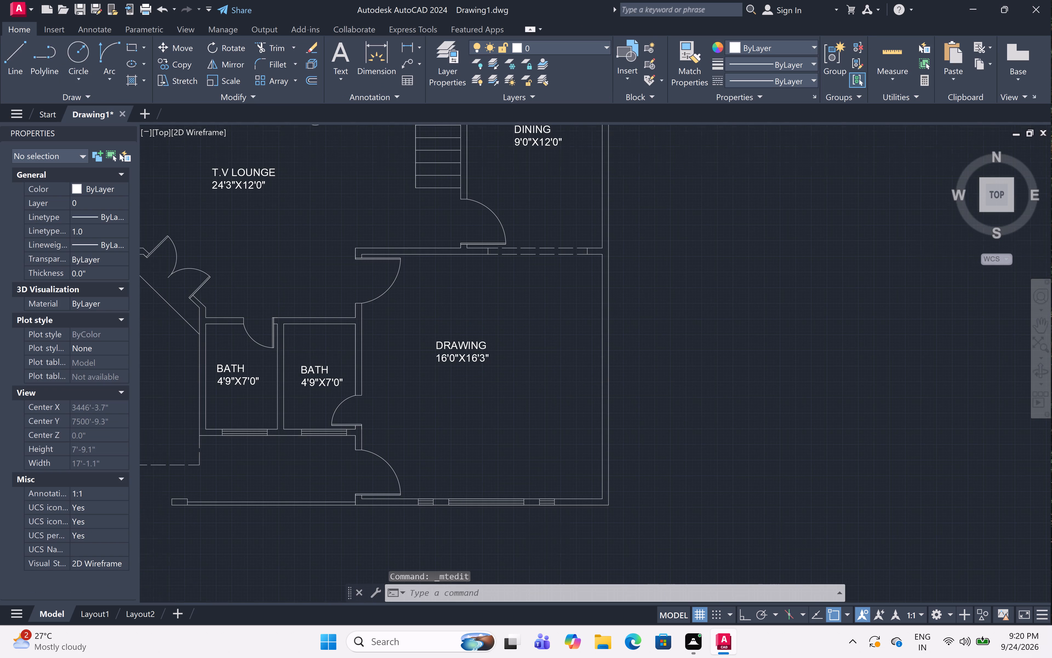
pyautogui.scroll(-2, 301, 355)
pyautogui.moveTo(305, 324); pyautogui.dragTo(512, 335, button='middle')
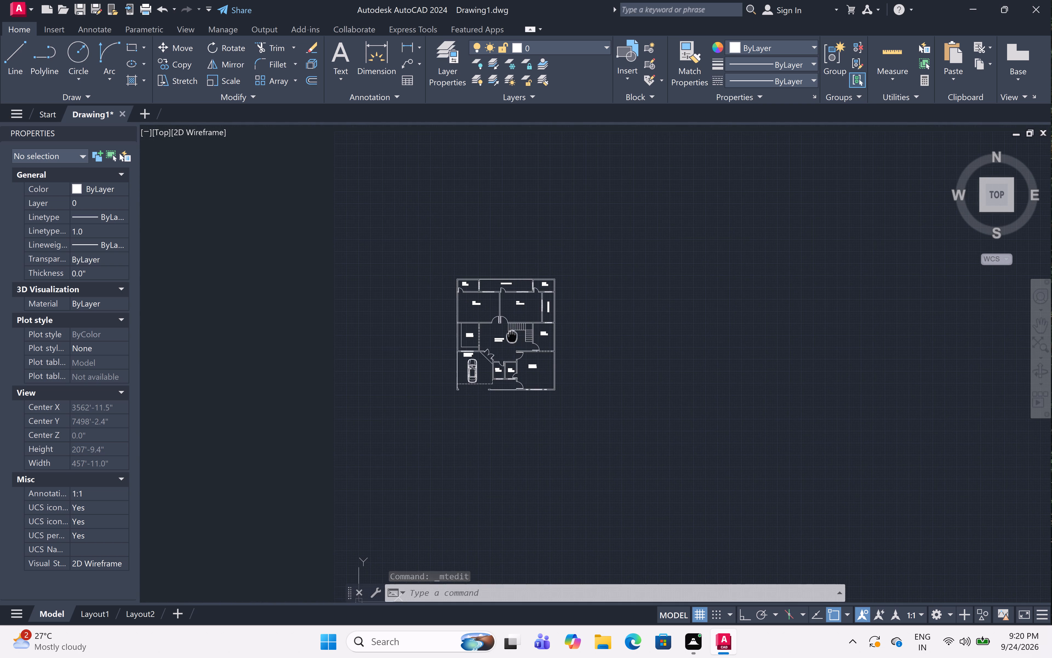
pyautogui.moveTo(512, 335); pyautogui.dragTo(512, 335, button='middle')
pyautogui.doubleClick(130, 129)
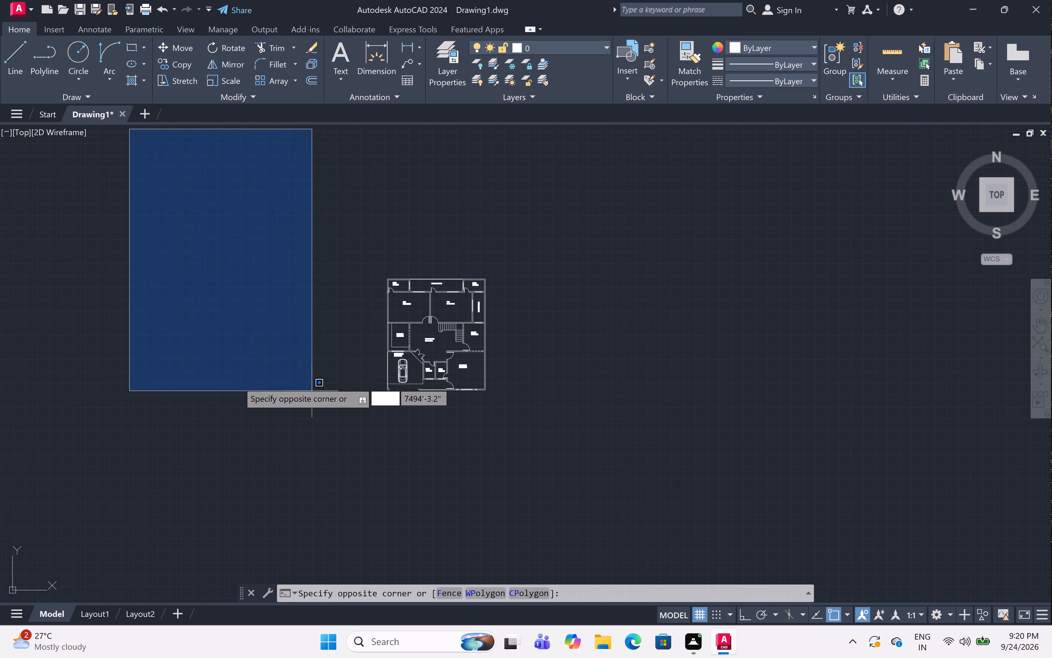
pyautogui.click(238, 382)
# Set up a plot of the floor plan with the DWG To PDF.pc3 plotter and ISO A4 (210.00 x 297.00 MM) paper.
pyautogui.scroll(2, 425, 341)
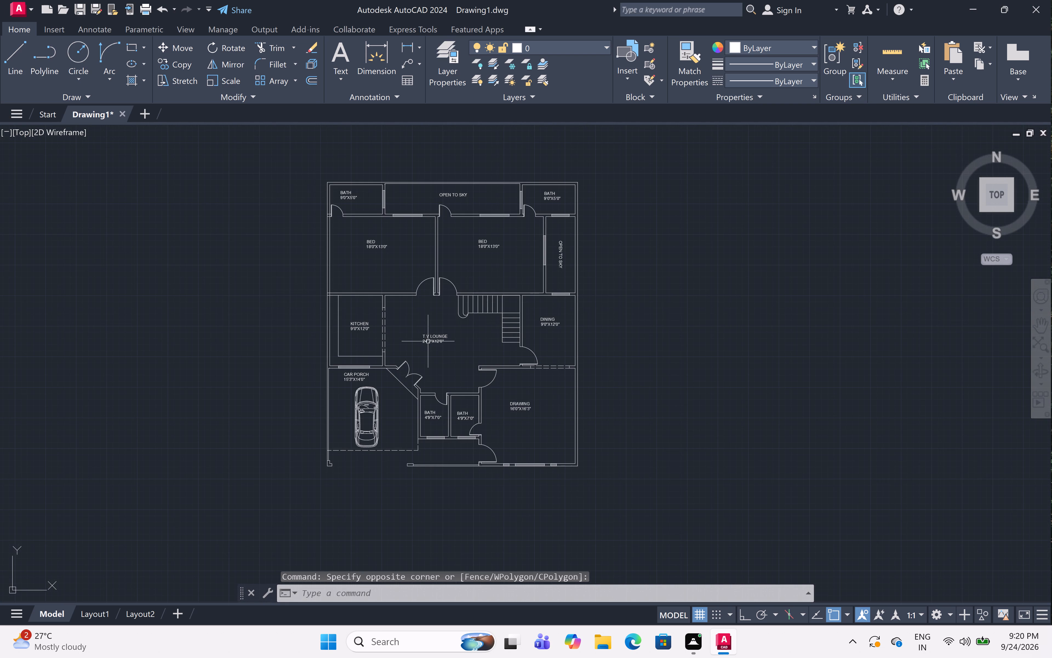
pyautogui.moveTo(428, 341); pyautogui.dragTo(483, 357, button='middle')
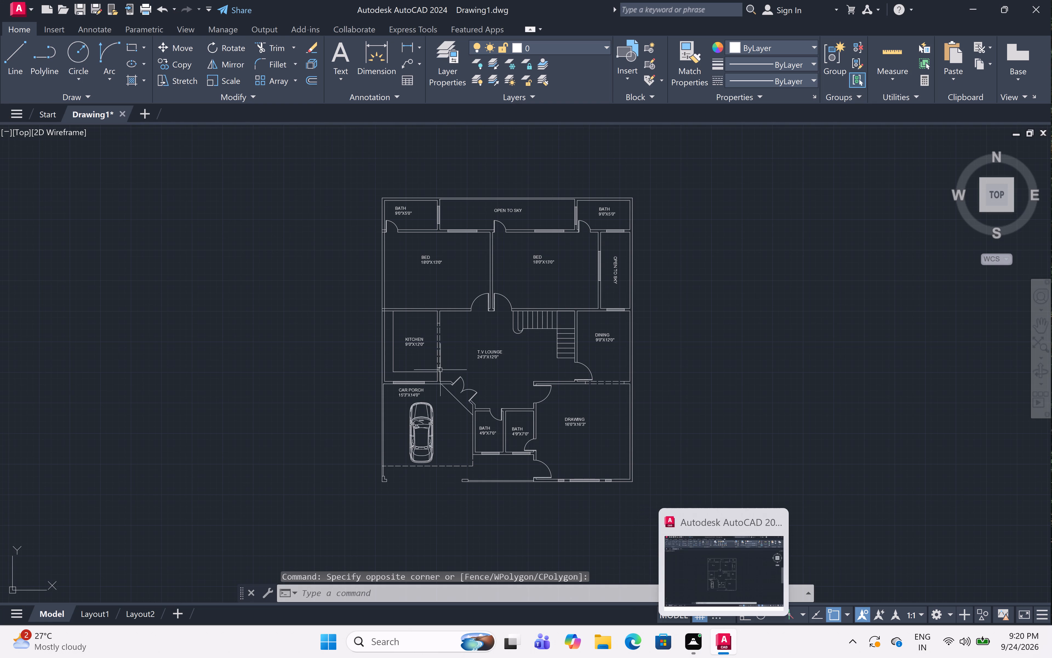
pyautogui.click(140, 9)
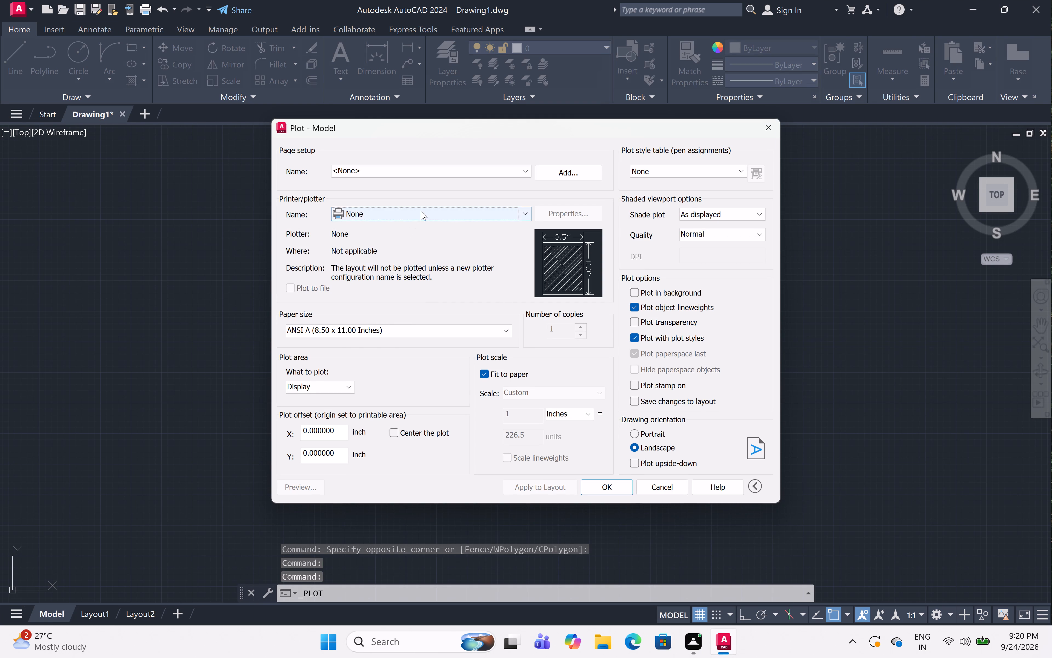
pyautogui.click(421, 211)
pyautogui.click(418, 344)
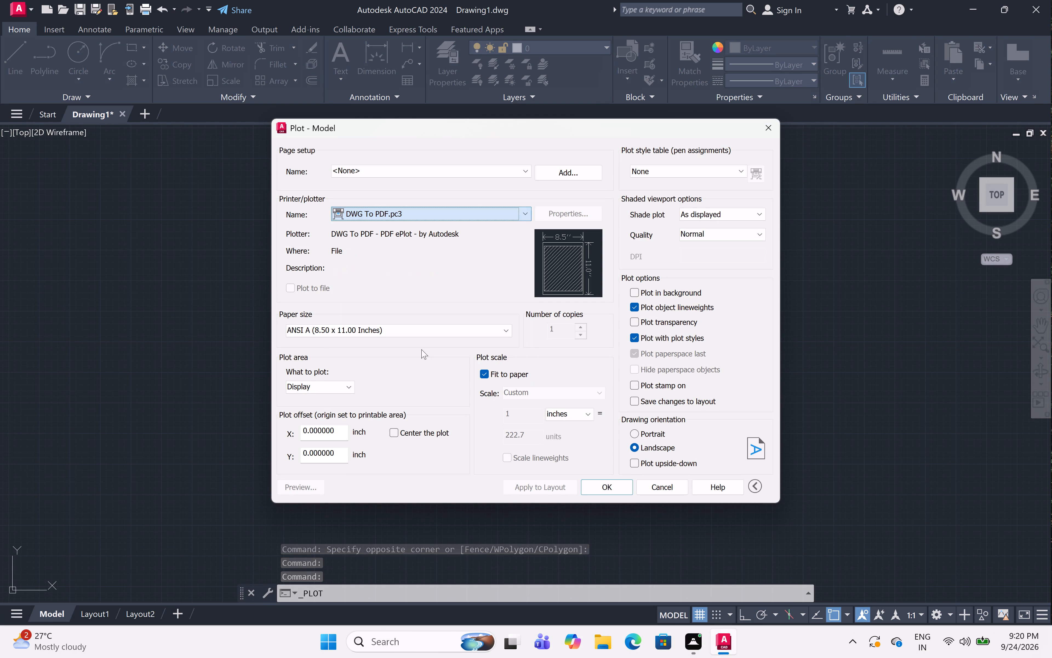
pyautogui.doubleClick(400, 328)
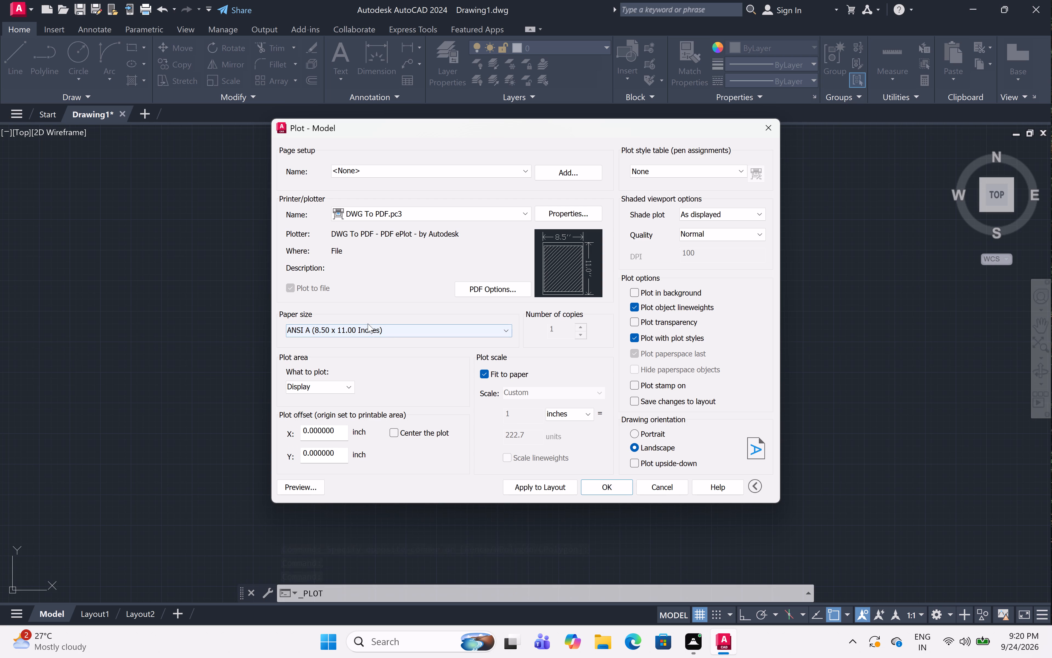
pyautogui.click(398, 332)
pyautogui.scroll(-5, 385, 403)
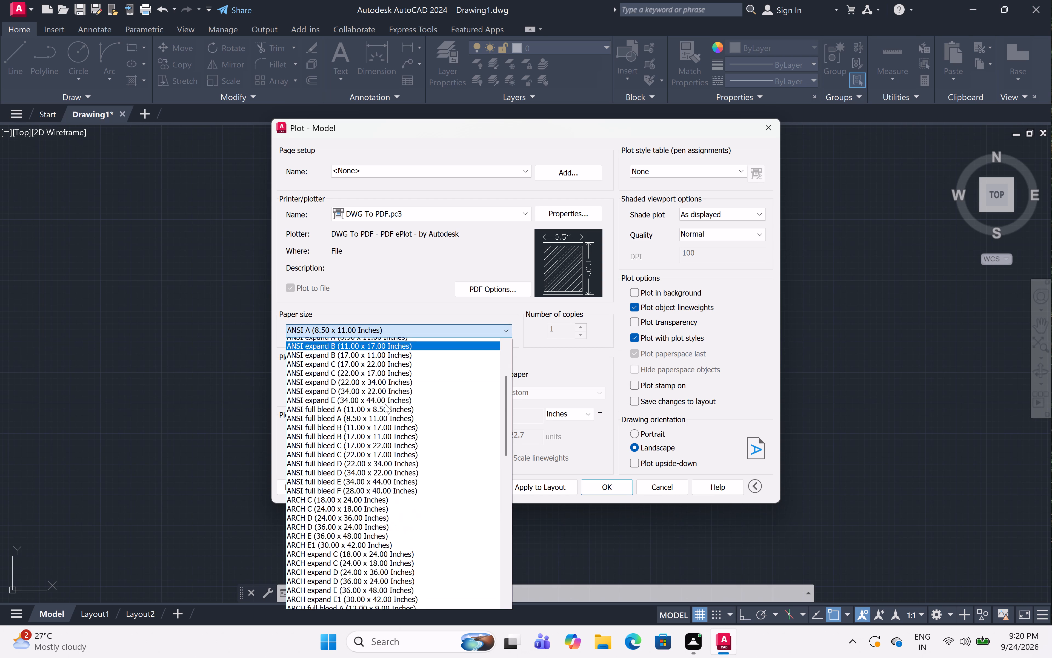
pyautogui.scroll(-6, 385, 404)
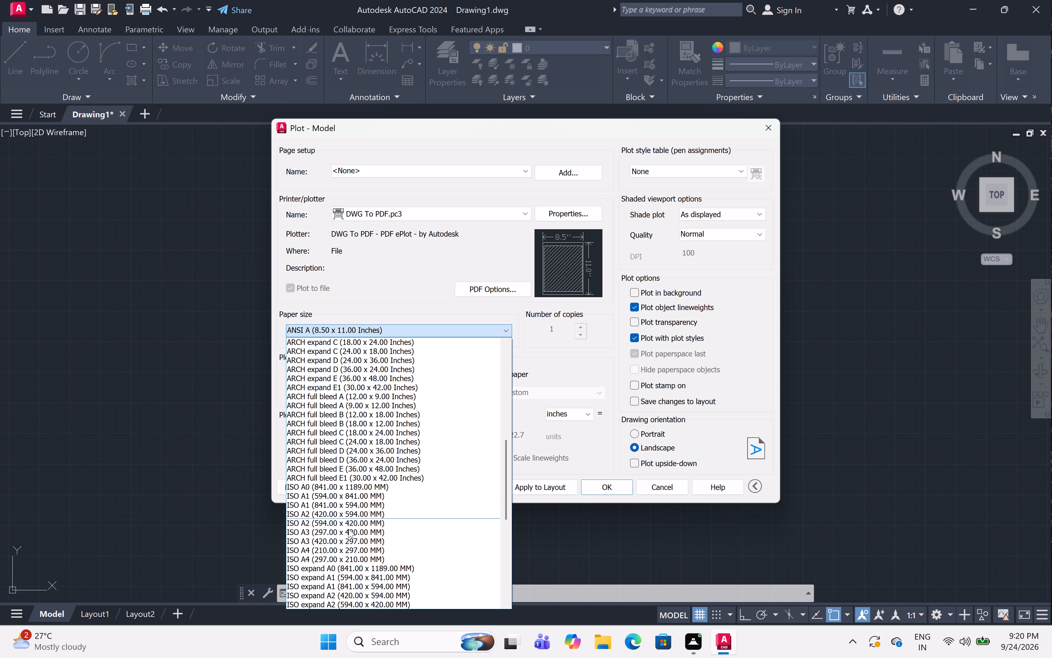
pyautogui.click(357, 551)
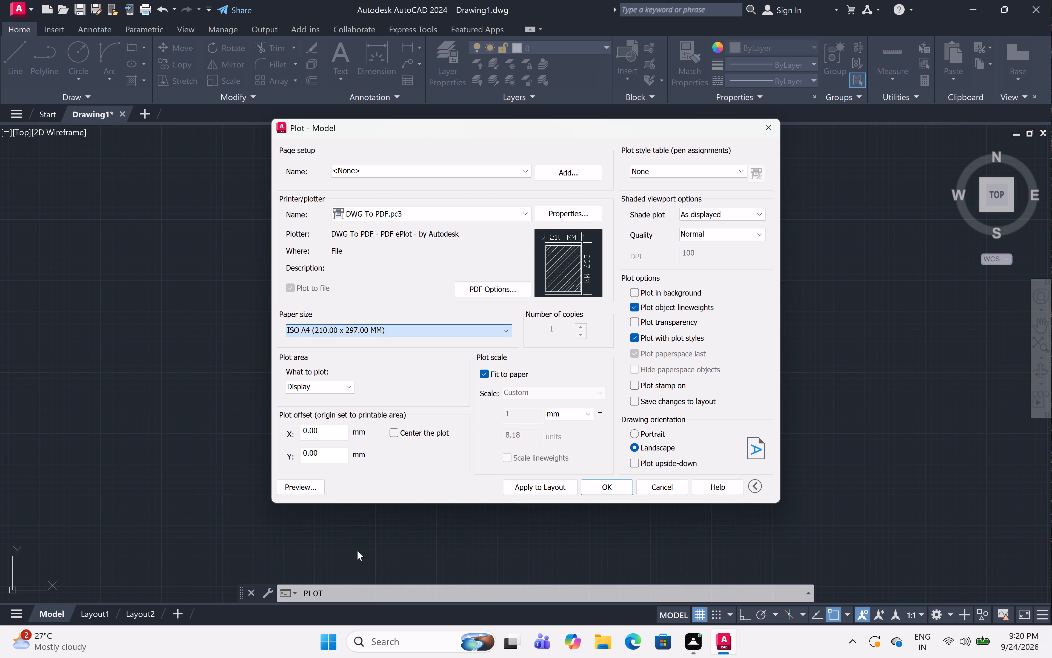
# Set the plot area to a window enclosing the whole floor plan and center the plot on the sheet.
pyautogui.click(346, 388)
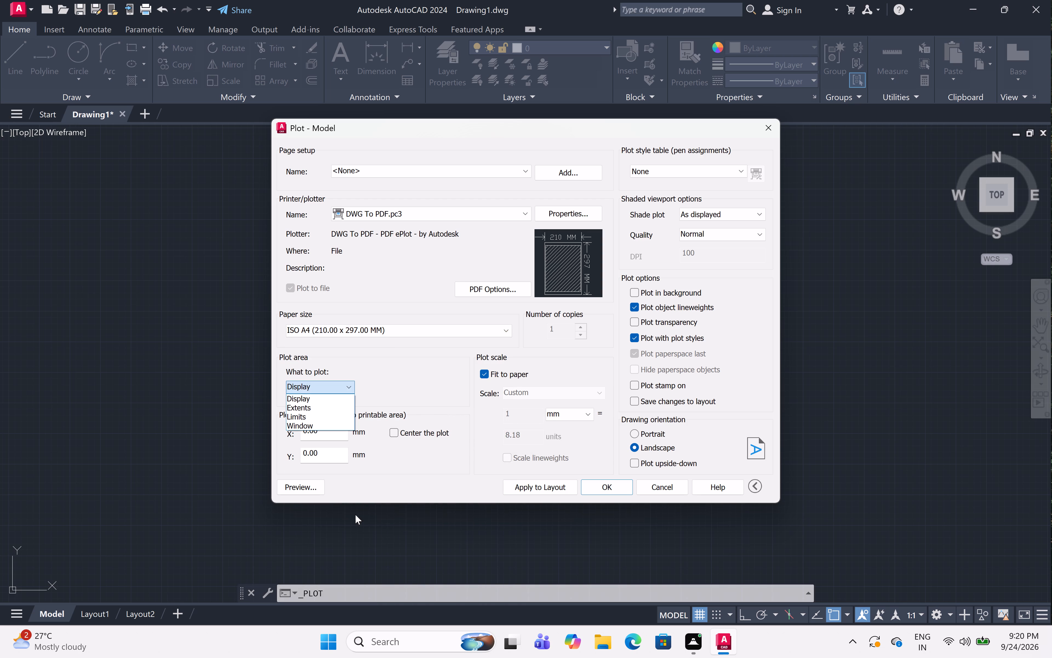
pyautogui.click(344, 424)
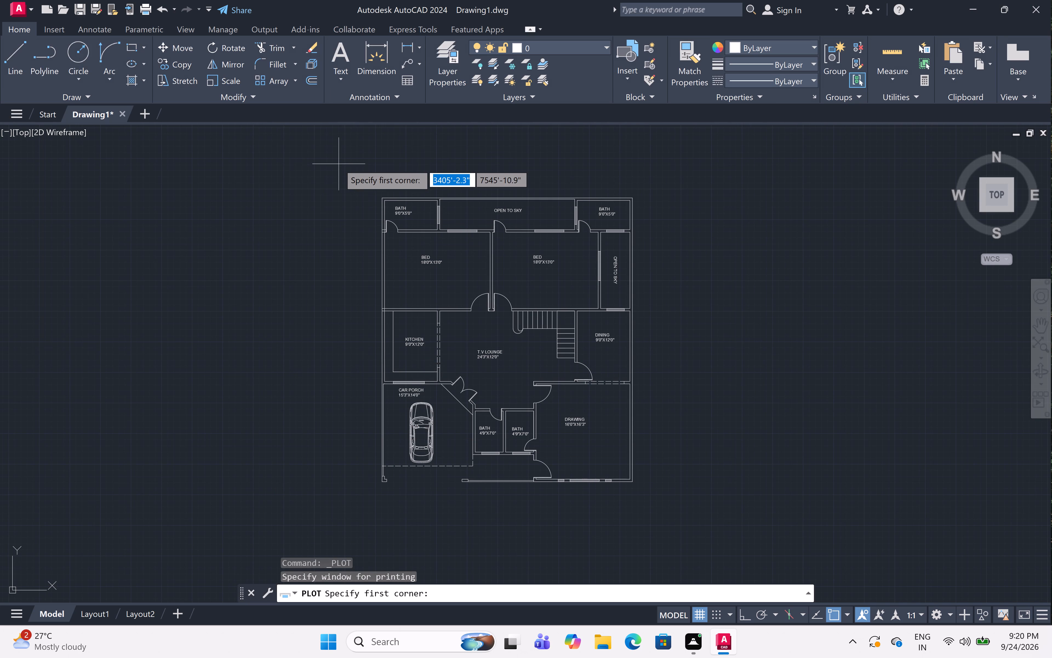
pyautogui.doubleClick(351, 175)
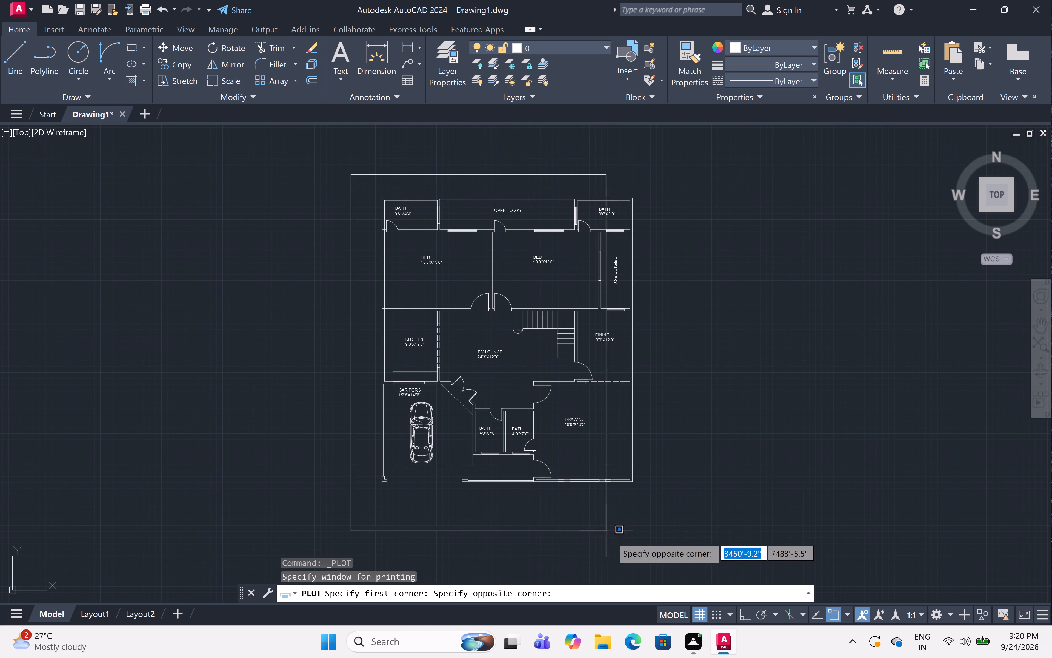
pyautogui.click(665, 510)
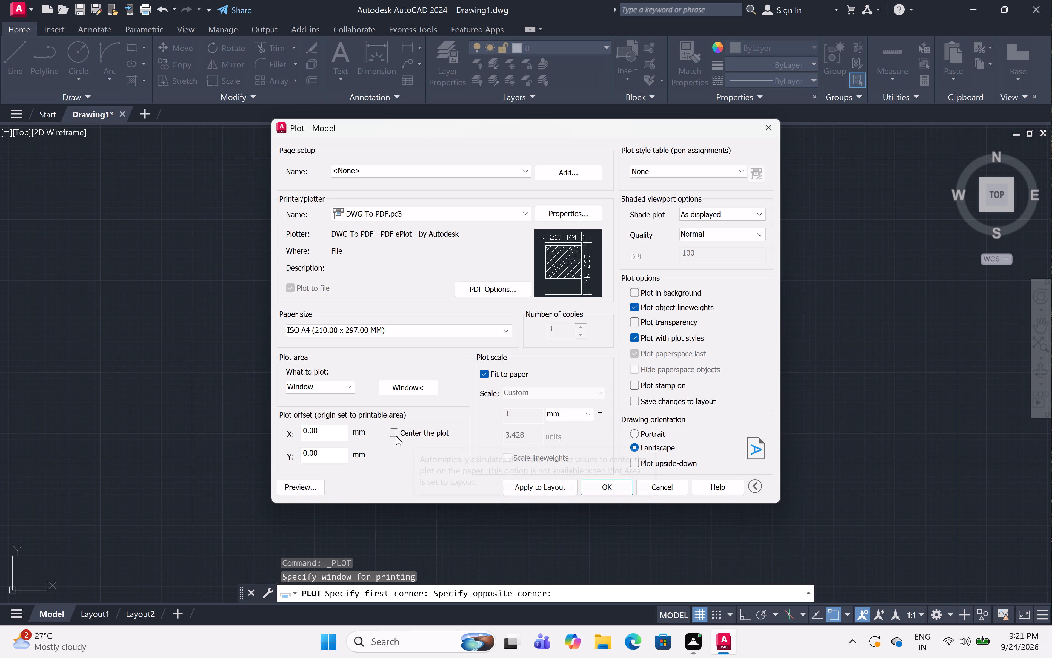
pyautogui.click(396, 432)
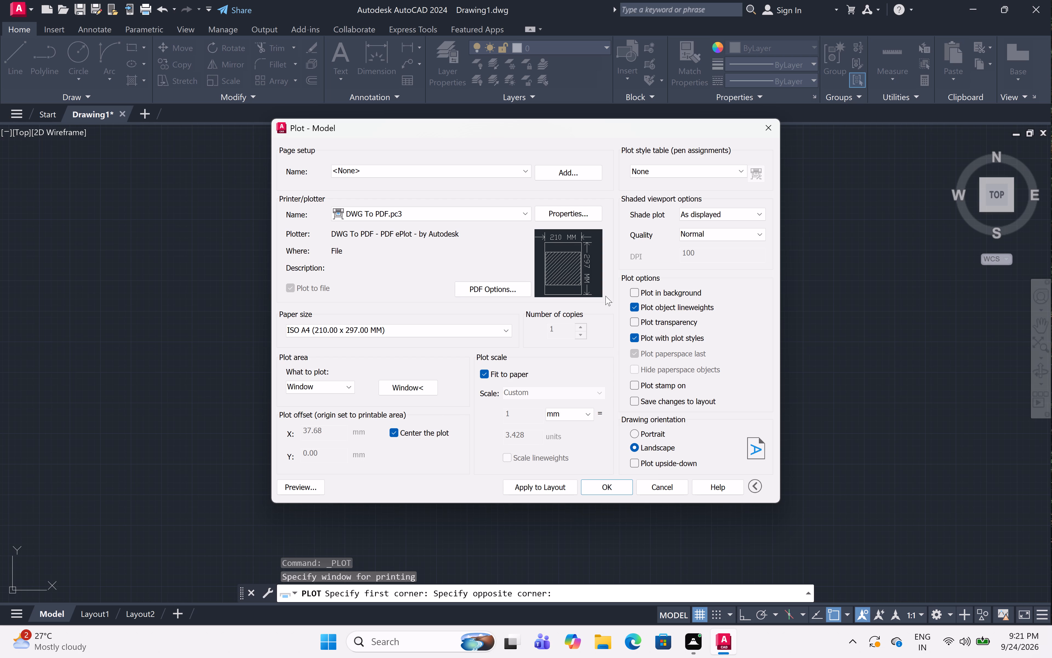
# Assign the acad.ctb plot style table to the plot and to all layouts.
pyautogui.click(686, 170)
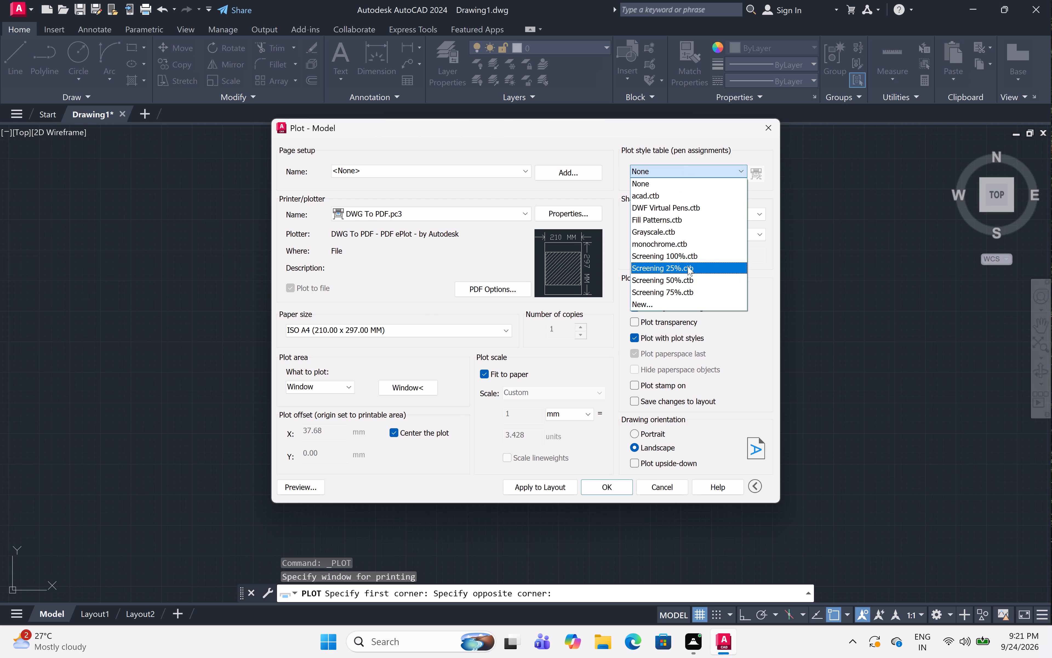
pyautogui.click(697, 198)
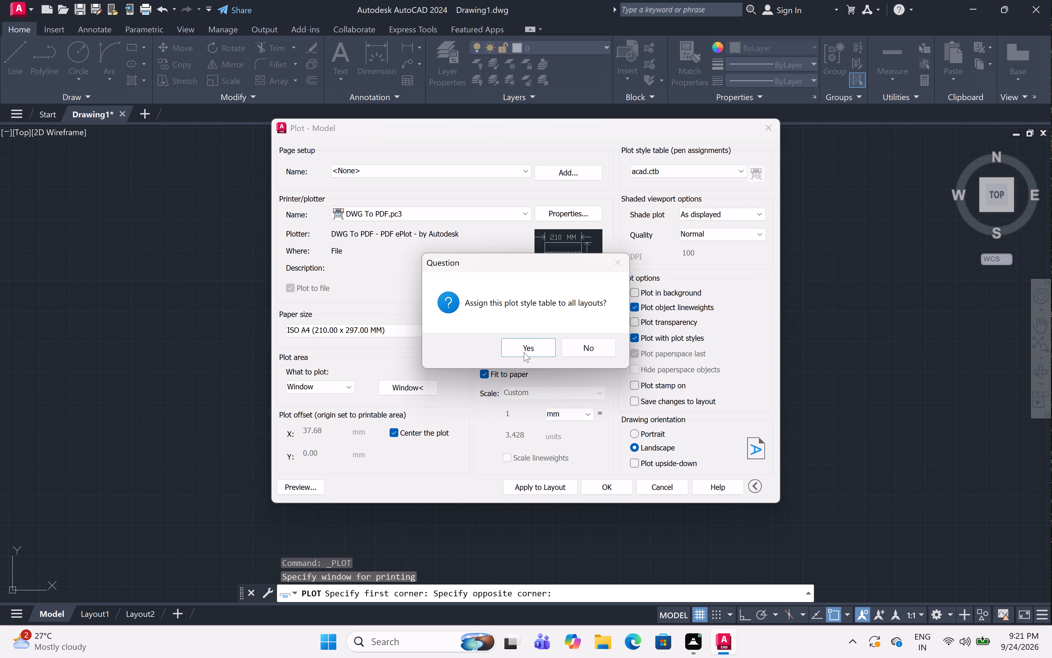
pyautogui.click(523, 350)
# Preview the plotted sheet and return to the plot settings.
pyautogui.click(295, 489)
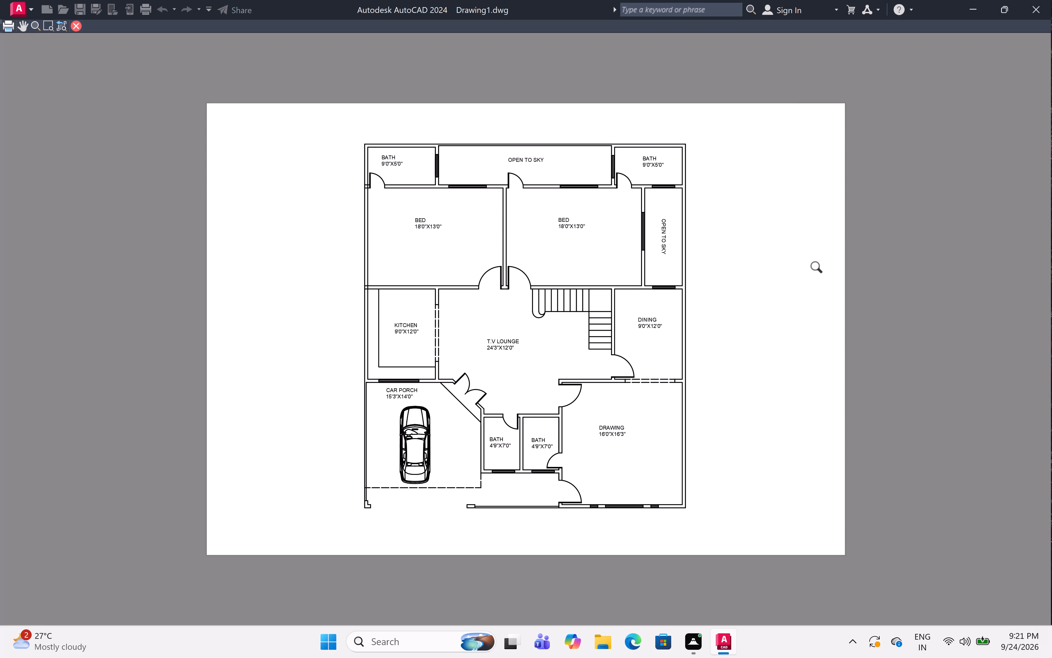
pyautogui.rightClick(760, 236)
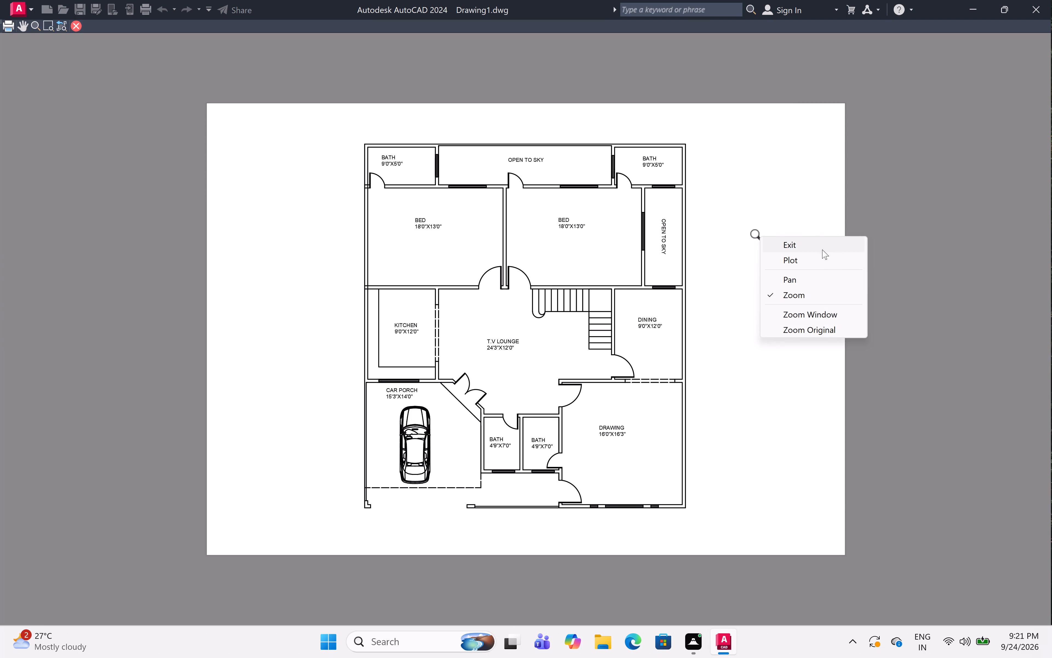
pyautogui.click(827, 244)
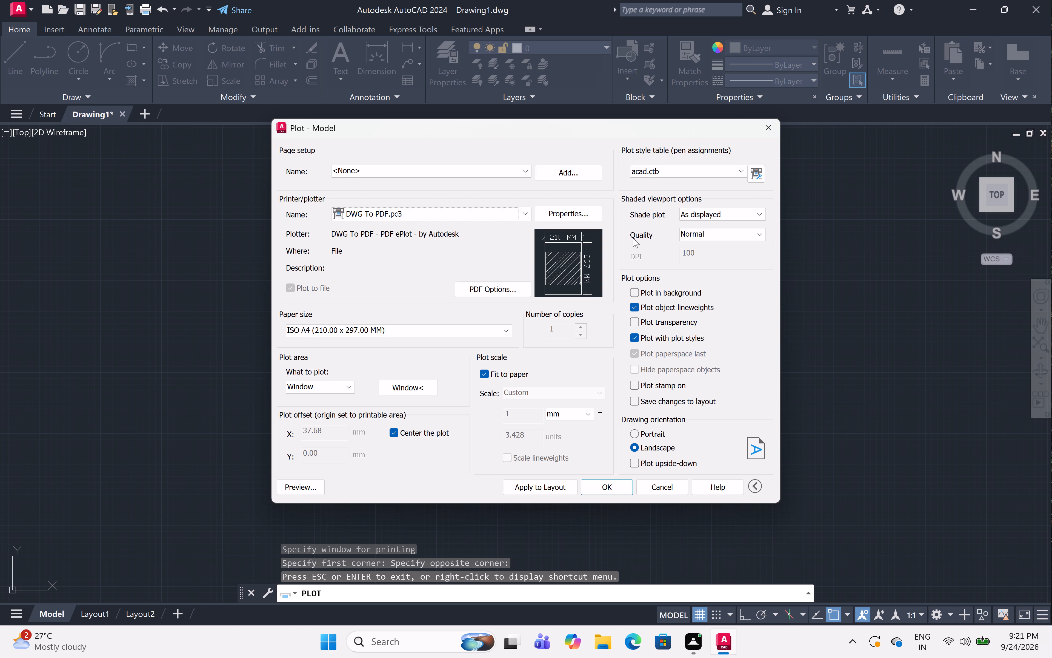
# Apply the current plot settings to the layout.
pyautogui.doubleClick(559, 487)
# Plot the floor plan to a PDF file named 24-9-26 PLAN (2) in the Documents folder.
pyautogui.click(605, 487)
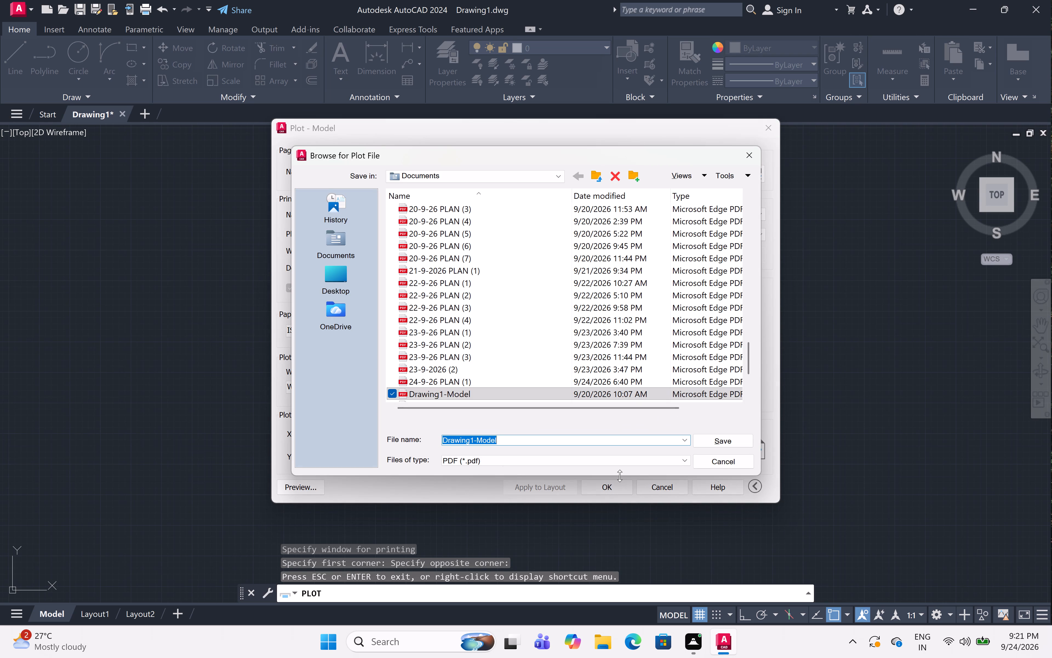
pyautogui.press('BackSpace')
pyautogui.press('BackSpace')
pyautogui.press('BackSpace')
pyautogui.press('BackSpace')
pyautogui.press('BackSpace')
pyautogui.press('BackSpace')
pyautogui.press('BackSpace')
pyautogui.press('BackSpace')
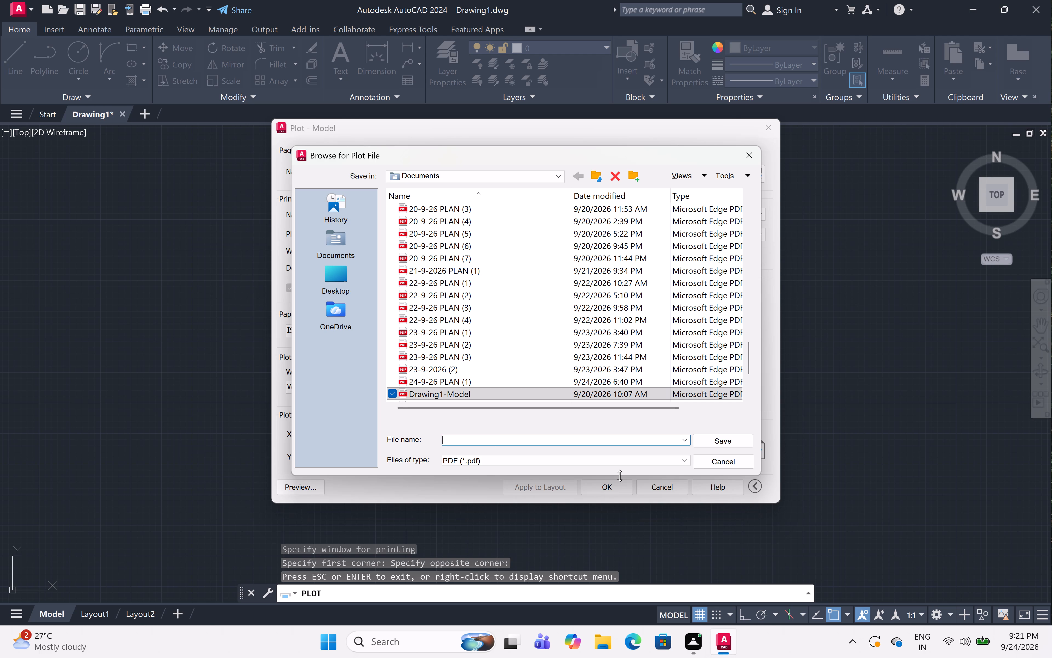
pyautogui.press('2')
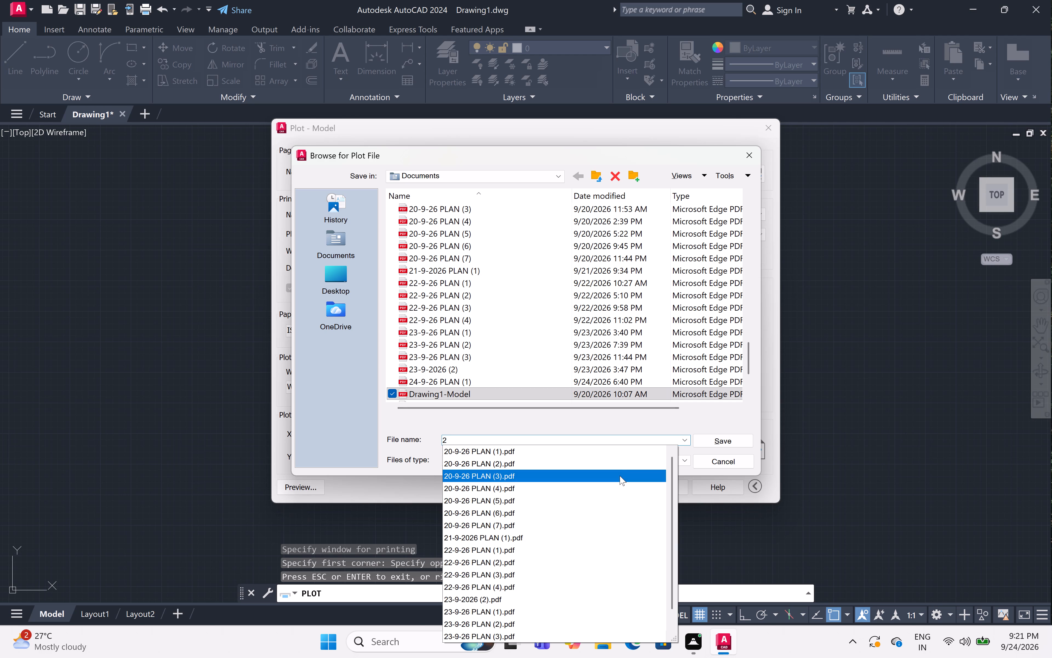
pyautogui.write('4-')
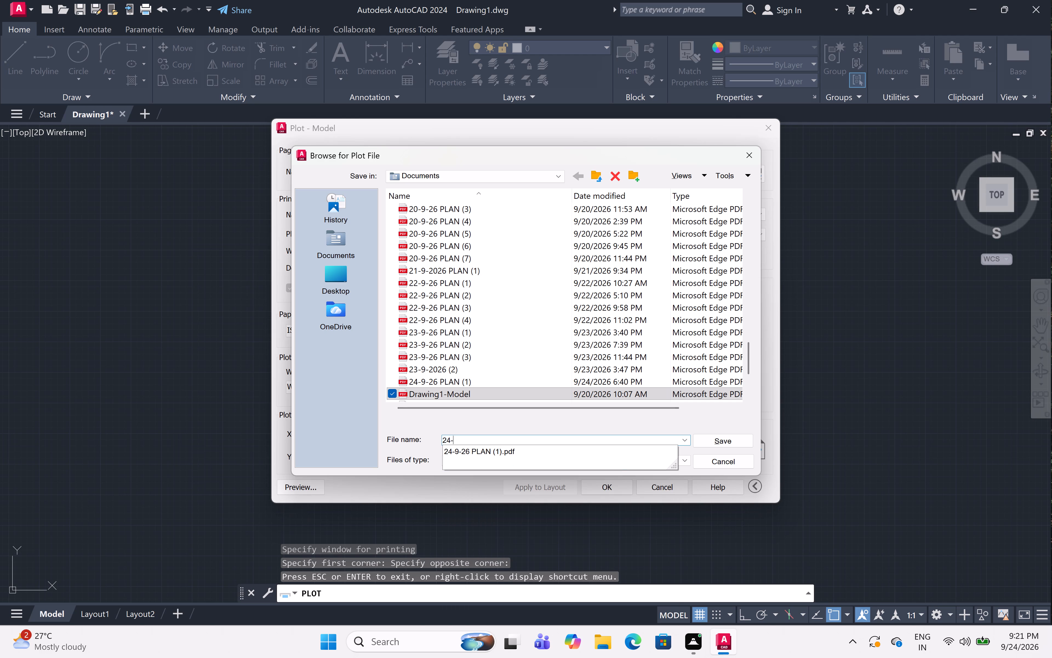
pyautogui.write('9-')
pyautogui.press('2')
pyautogui.write('6')
pyautogui.press('space')
pyautogui.write('PLA')
pyautogui.write('N')
pyautogui.press('space')
pyautogui.hotkey('shift', '(')
pyautogui.press('2')
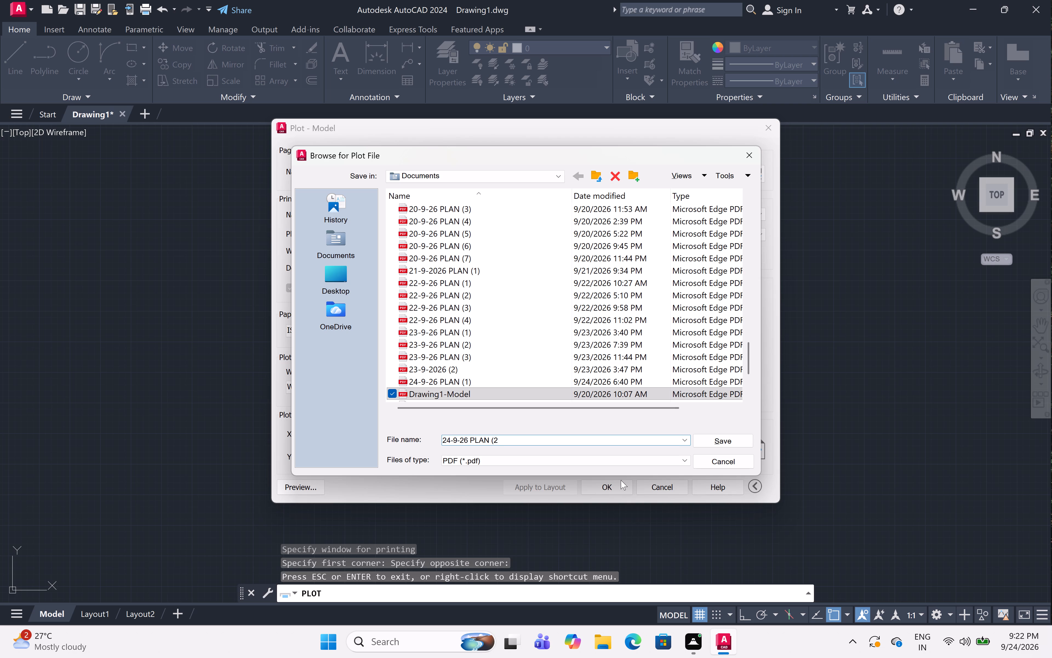
pyautogui.hotkey('shift', ')')
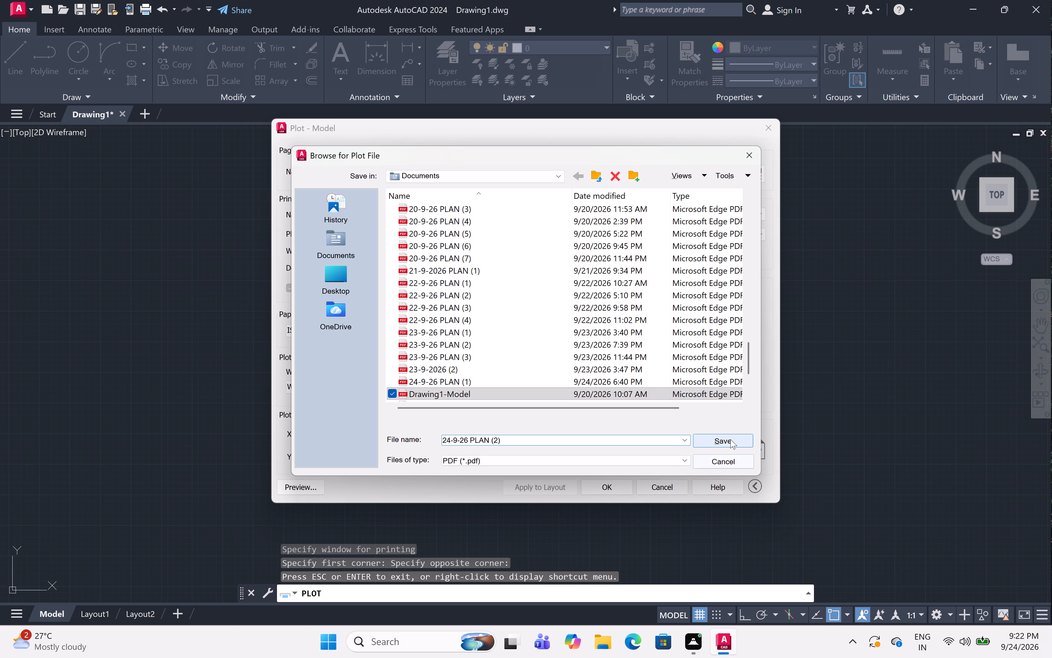
pyautogui.click(732, 436)
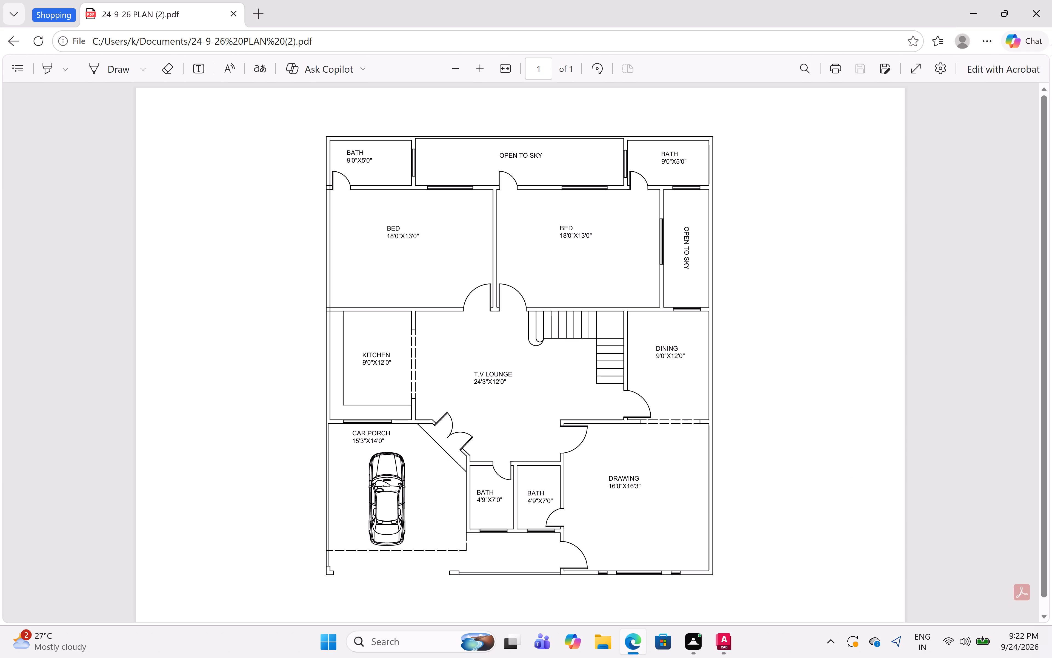
# Close the plotted PDF in Microsoft Edge and return to the AutoCAD drawing.
pyautogui.click(1050, 15)
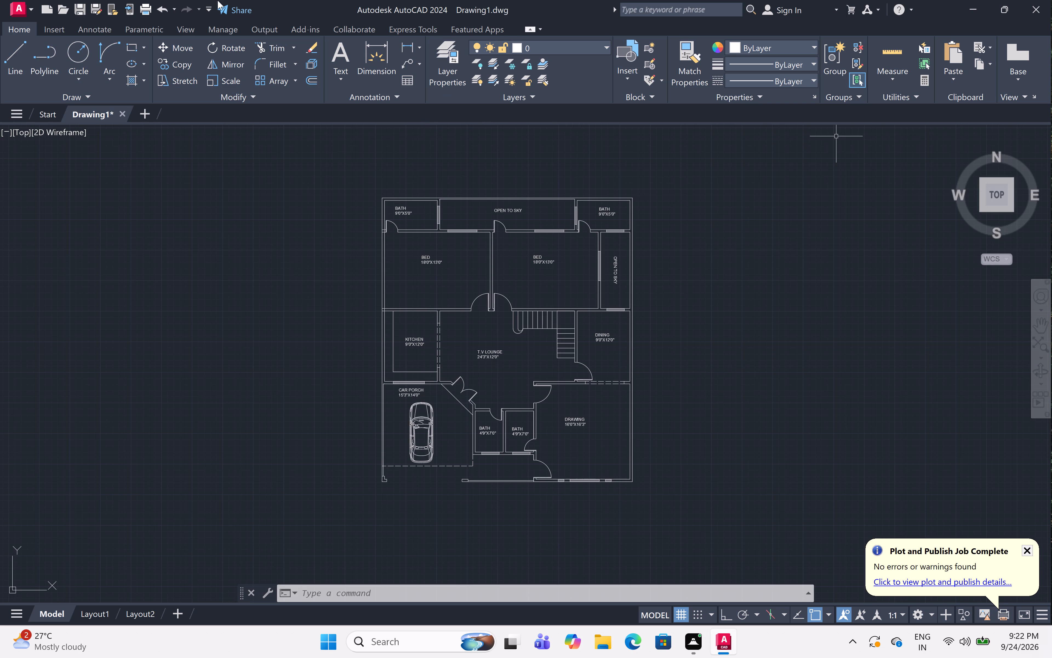
# Save the drawing in the Documents folder as 24-9-26 PLAN (2) in AutoCAD 2018 Drawing format.
pyautogui.doubleClick(15, 9)
pyautogui.click(18, 5)
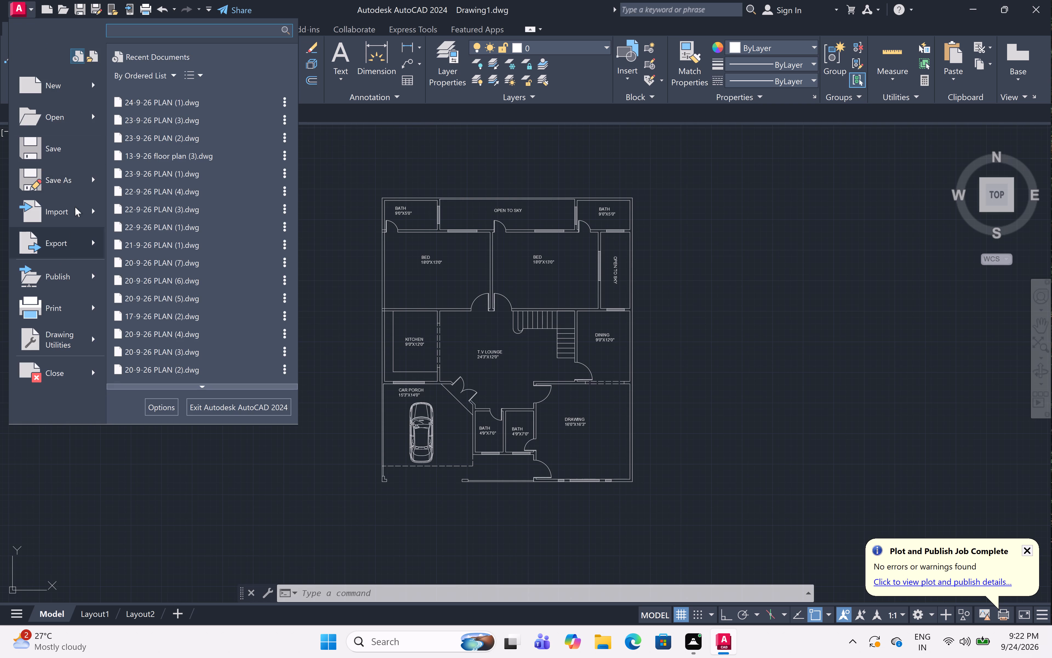
pyautogui.click(92, 147)
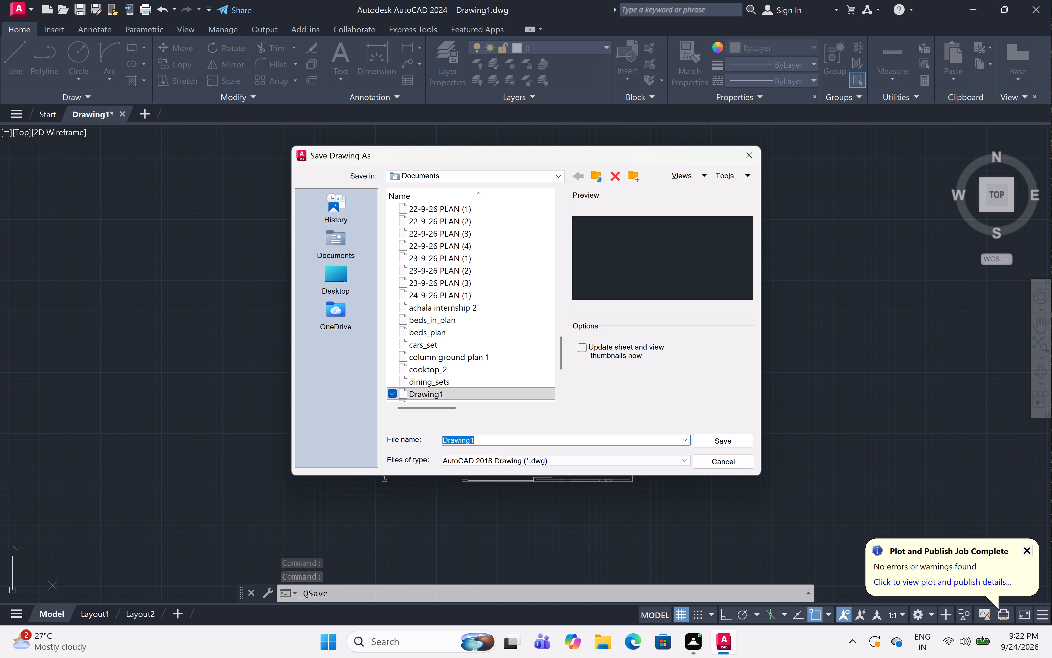
pyautogui.press('BackSpace')
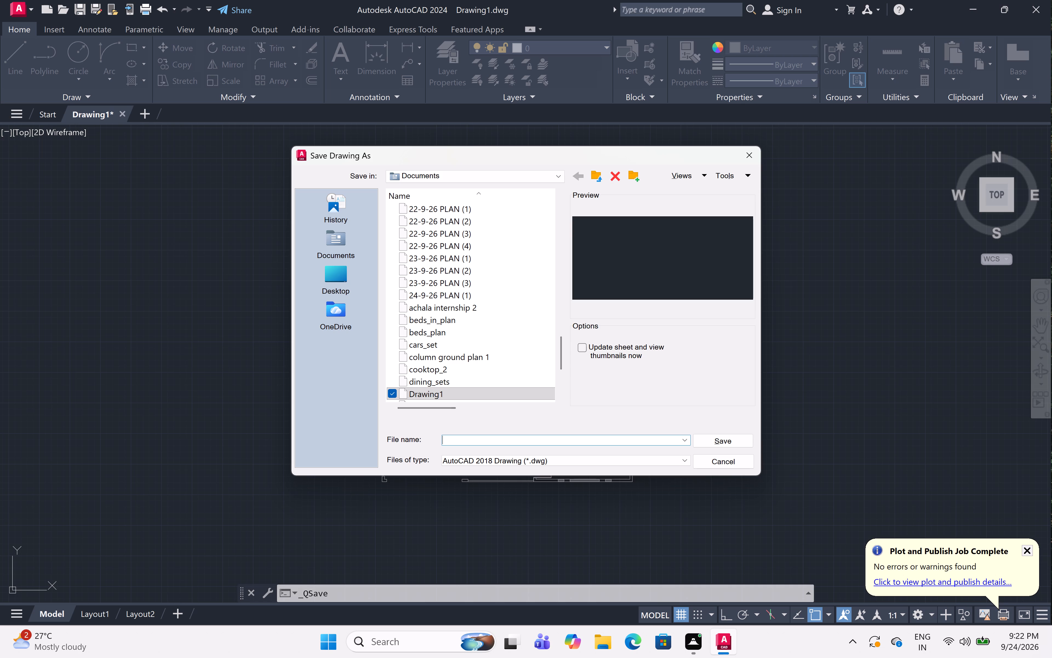
pyautogui.press('2')
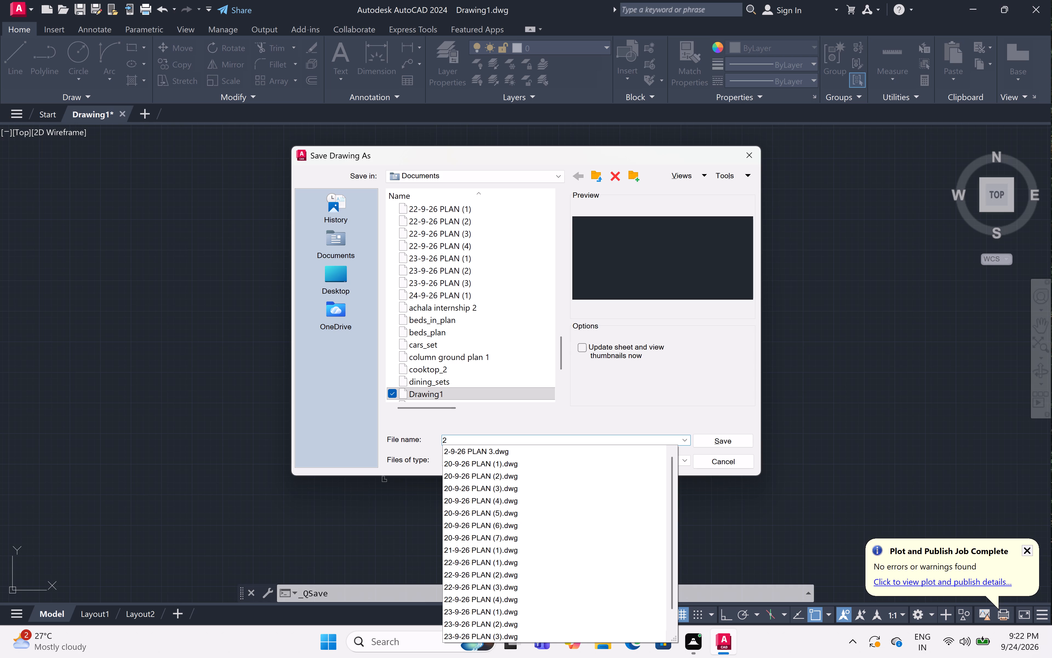
pyautogui.press('4')
pyautogui.write('-9-')
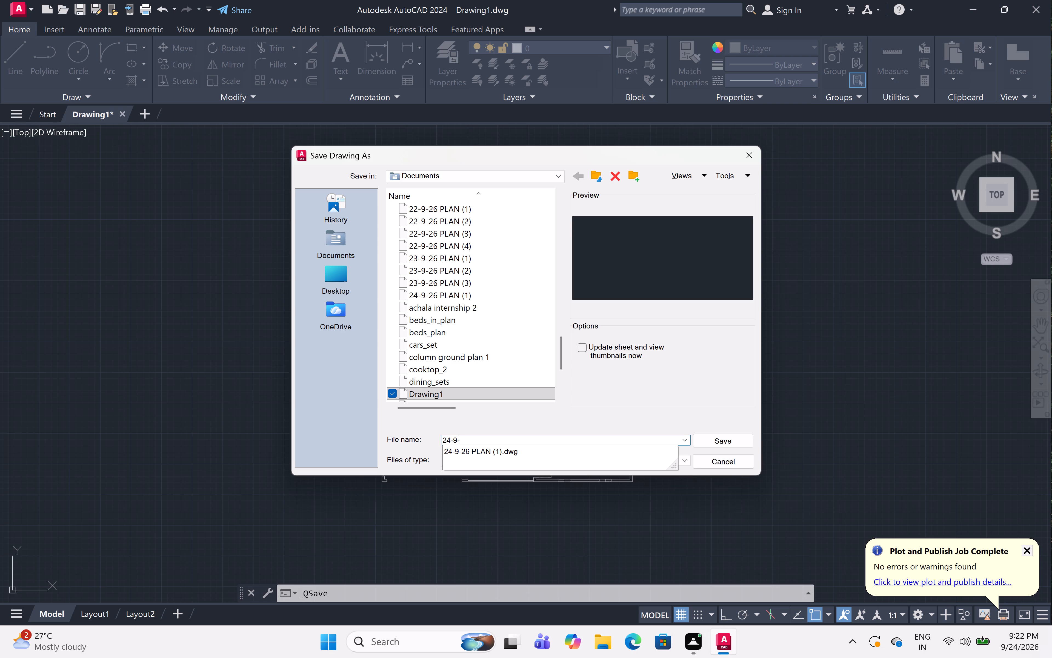
pyautogui.write('26')
pyautogui.press('space')
pyautogui.write('PL')
pyautogui.write('AN')
pyautogui.press('space')
pyautogui.hotkey('shift', '(')
pyautogui.press('2')
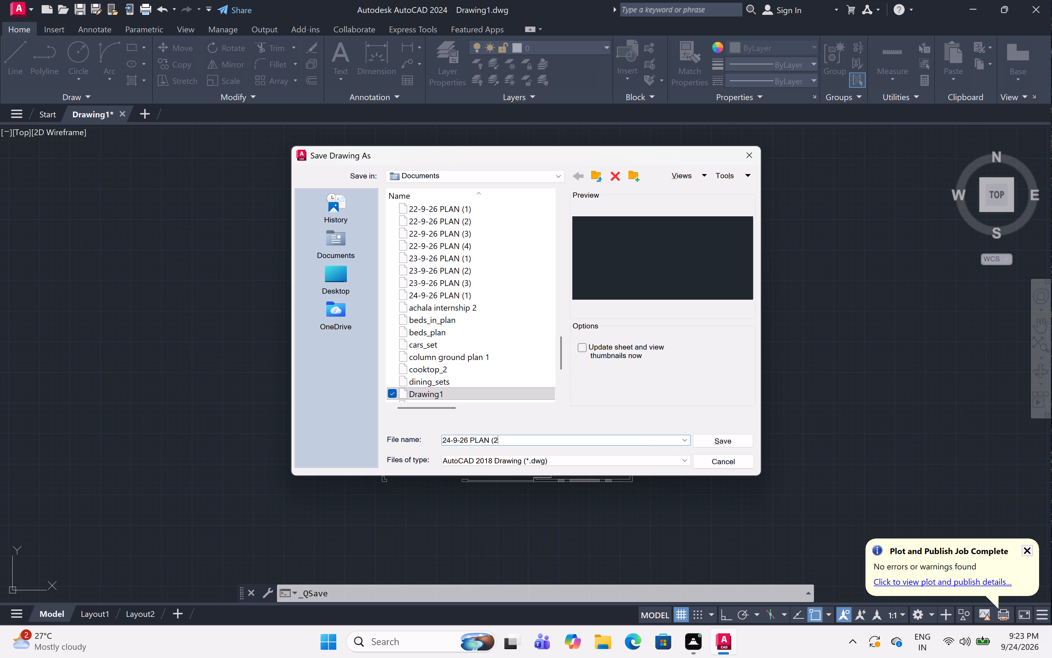
pyautogui.hotkey('shift', ')')
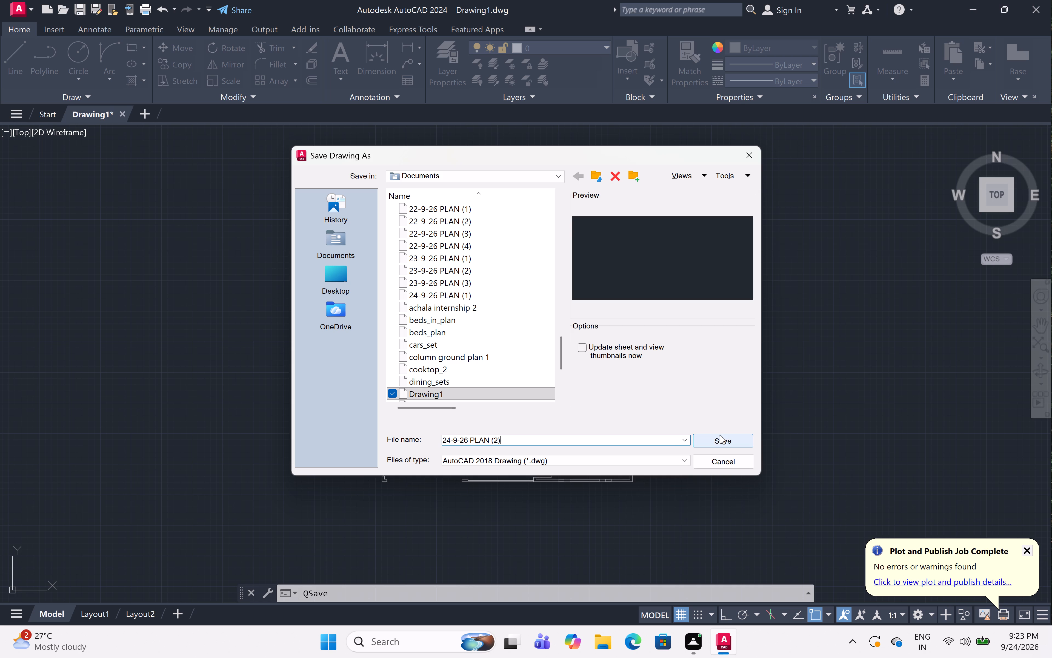
pyautogui.doubleClick(720, 435)
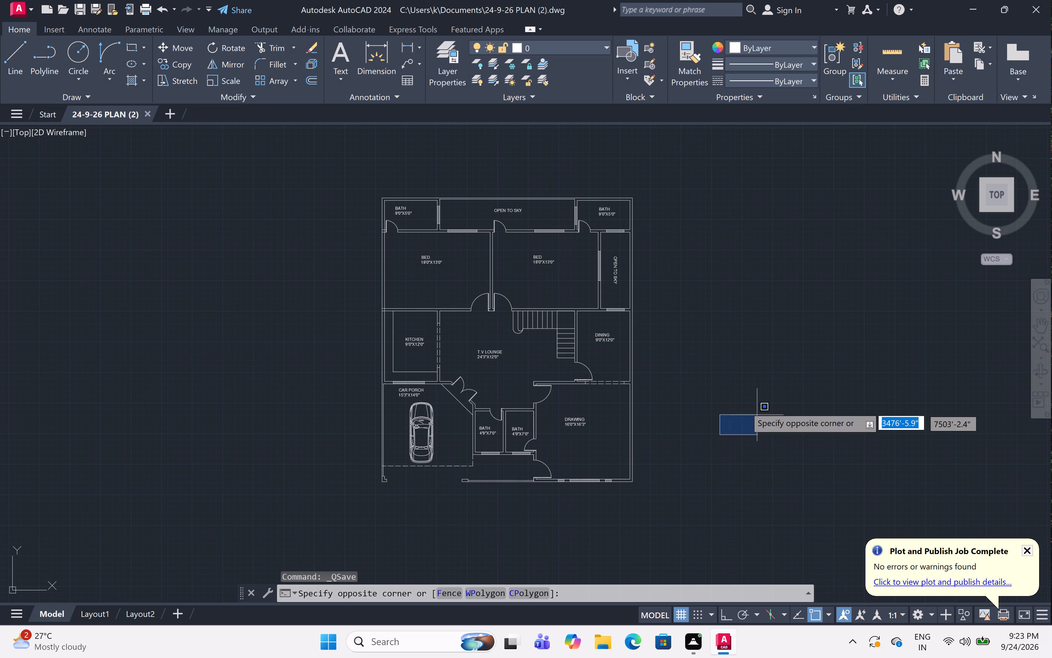
pyautogui.doubleClick(728, 410)
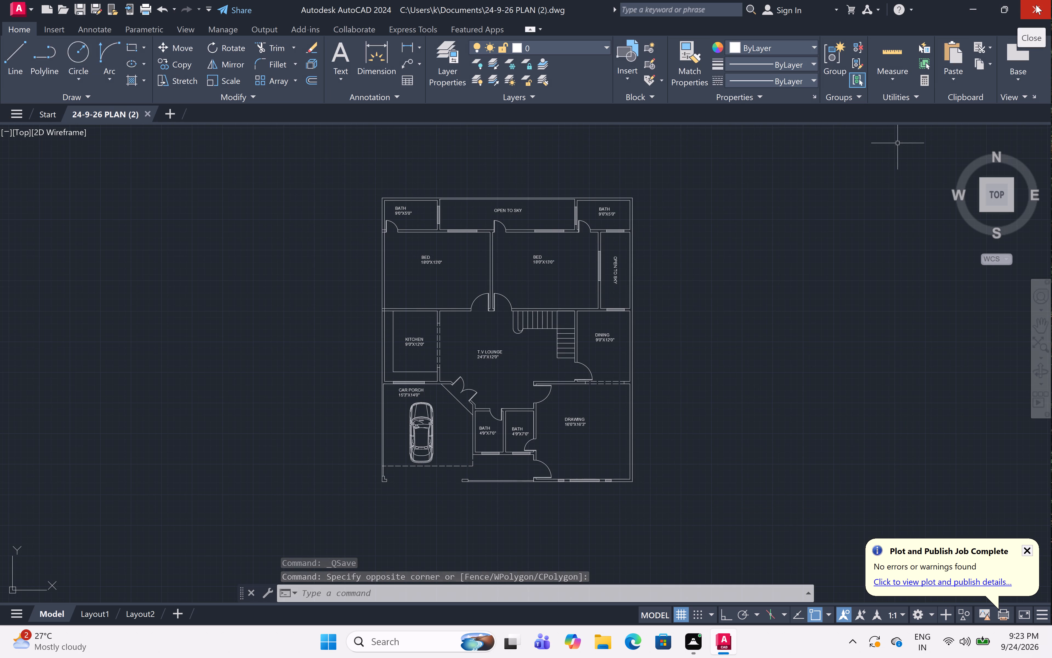
# Close AutoCAD.
pyautogui.doubleClick(1036, 5)
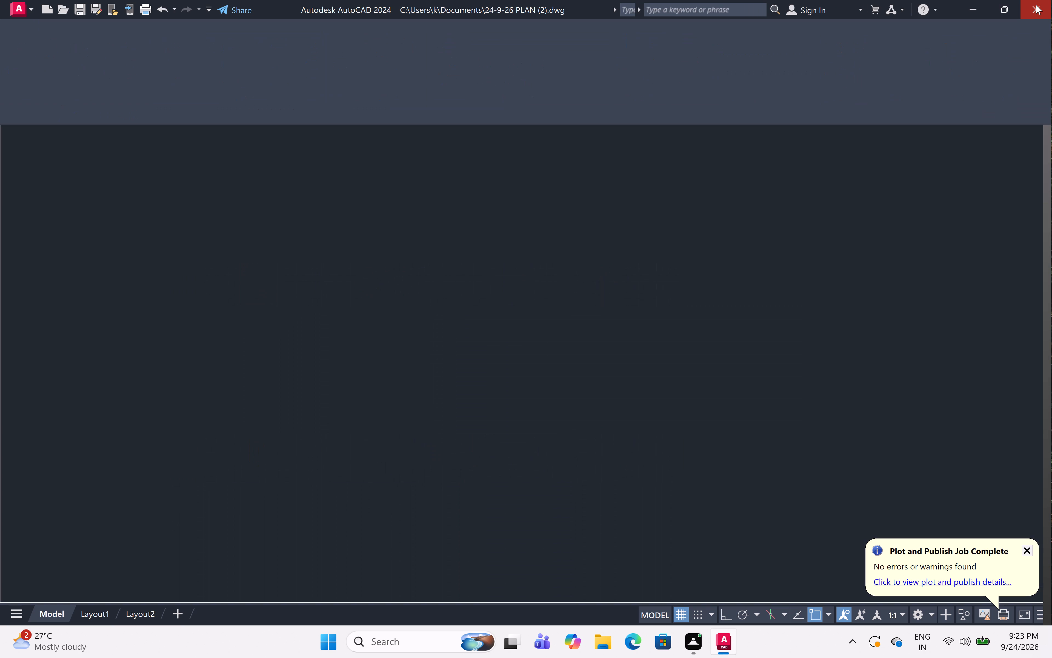